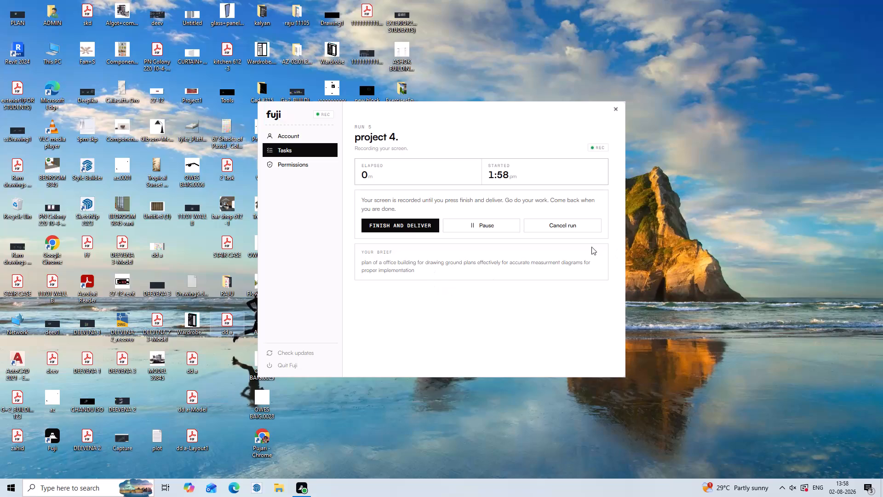
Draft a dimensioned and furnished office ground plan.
Open the "dd a" PDF file from the desktop.
triple_click(235, 316)
click(235, 316)
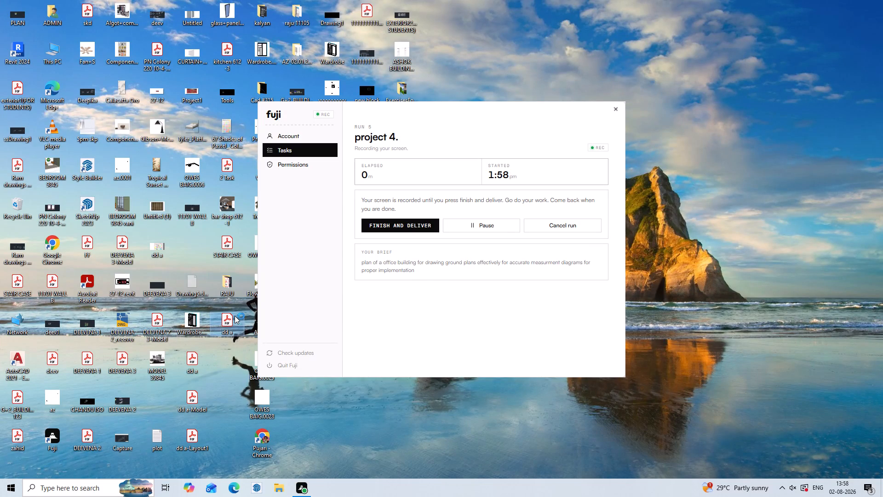
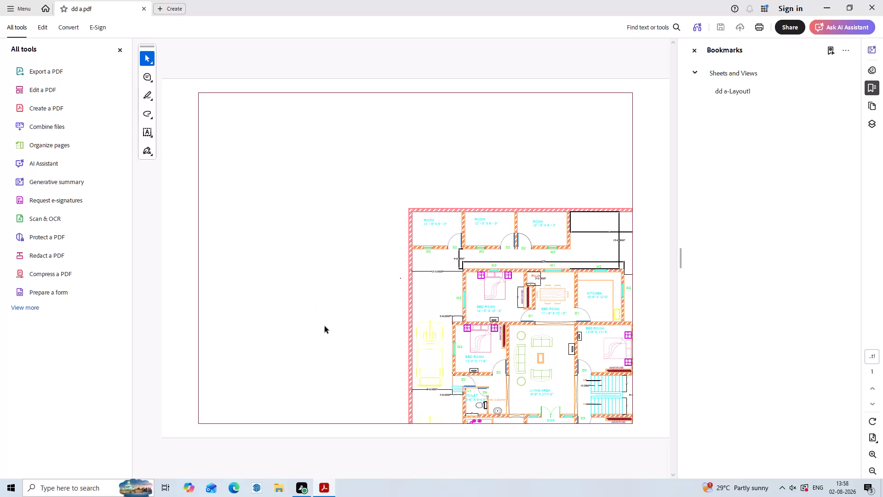
Examine the plotted floor plan in the PDF, checking how the drawing sits within the sheet frame.
scroll(325, 326, down, 3)
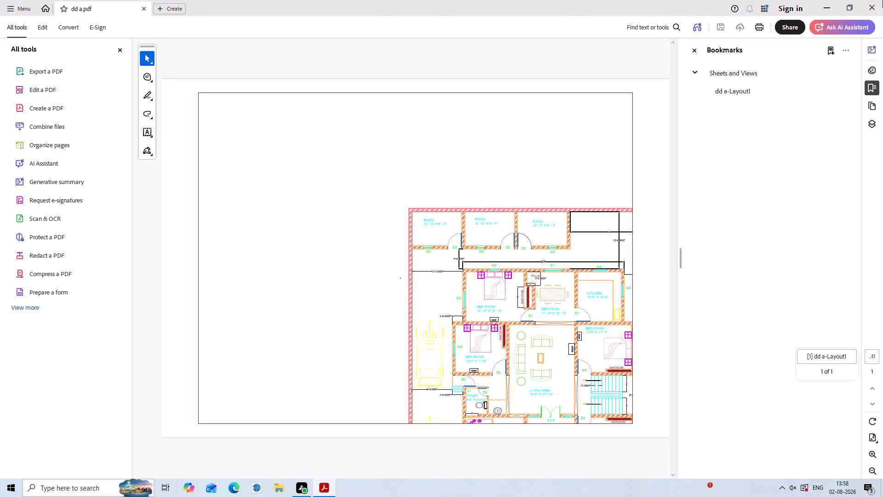
scroll(315, 171, down, 1)
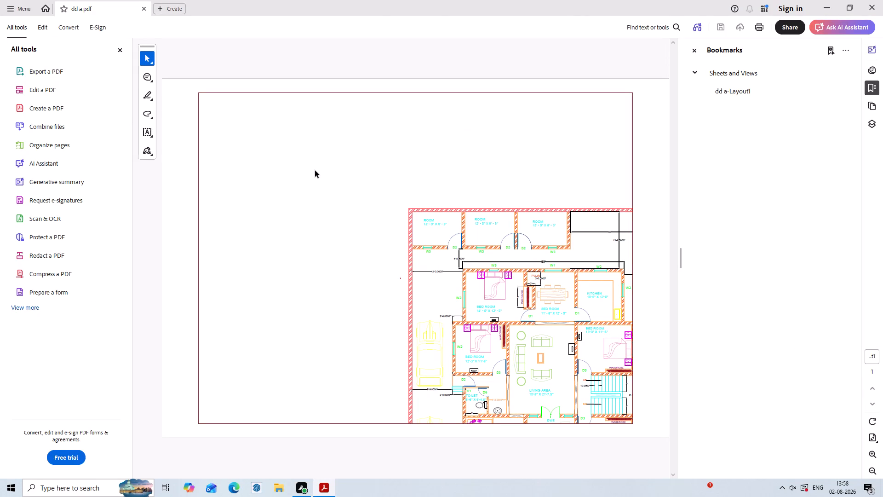
scroll(315, 171, down, 12)
scroll(341, 259, down, 2)
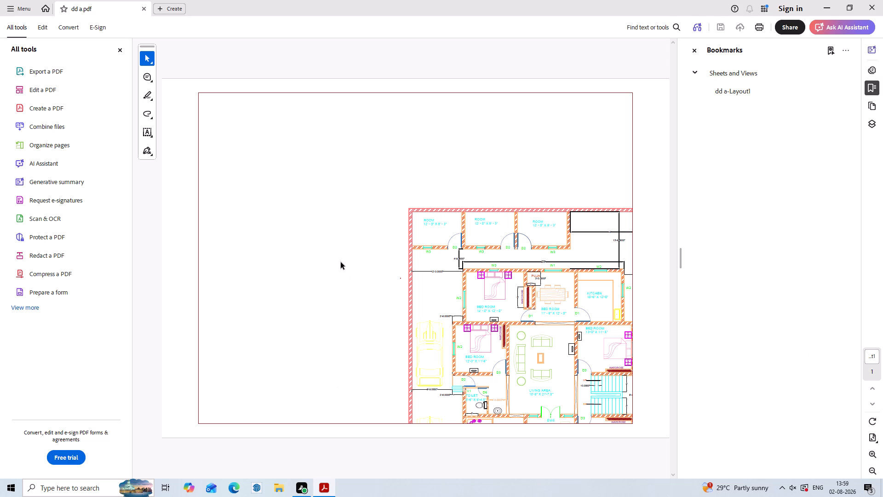
scroll(341, 262, down, 4)
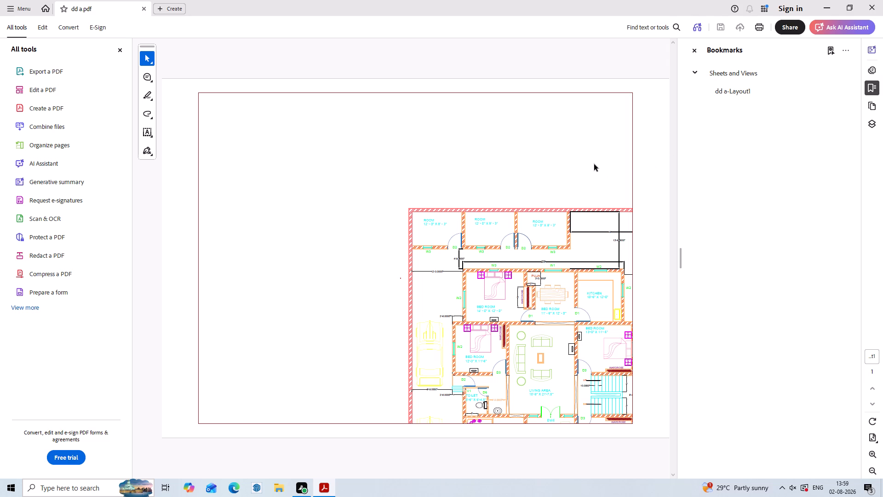
triple_click(594, 164)
click(594, 164)
Close the "dd a" PDF.
triple_click(873, 2)
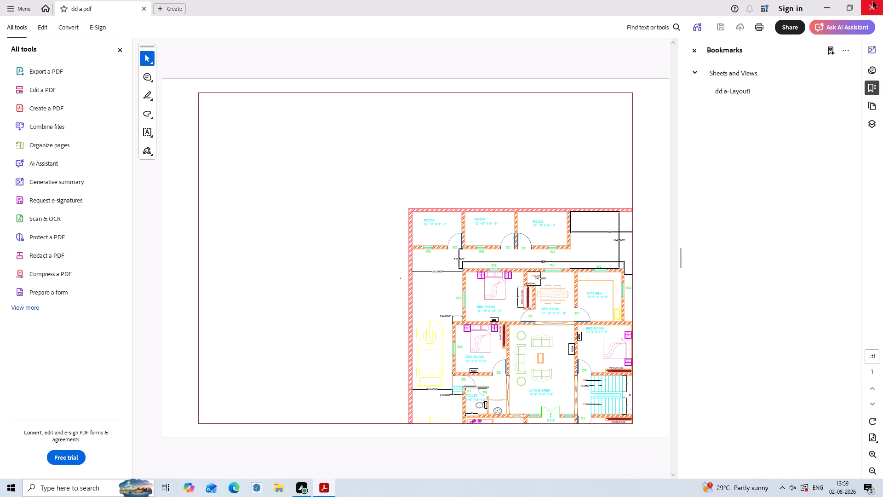
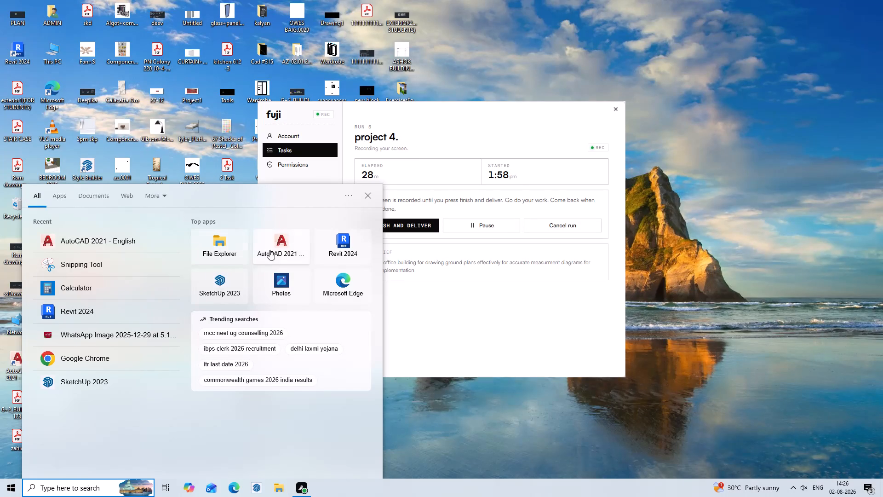
Launch AutoCAD 2021 and start a new blank drawing.
double_click(294, 246)
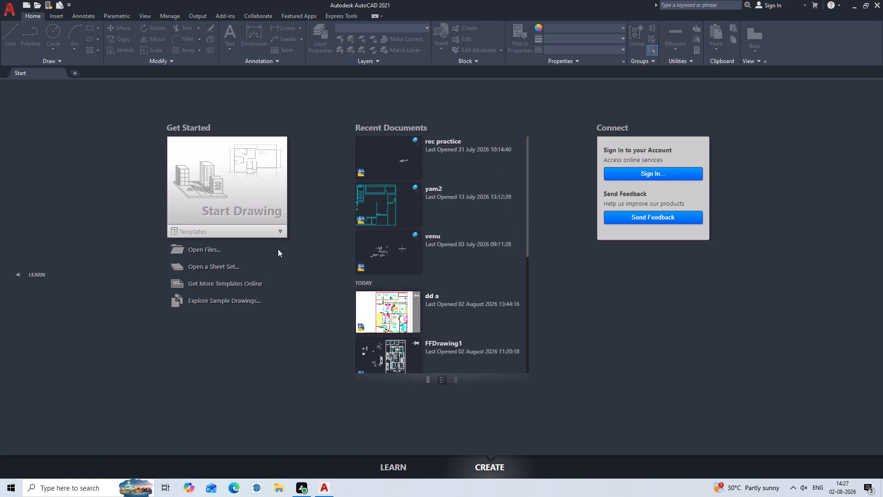
click(217, 183)
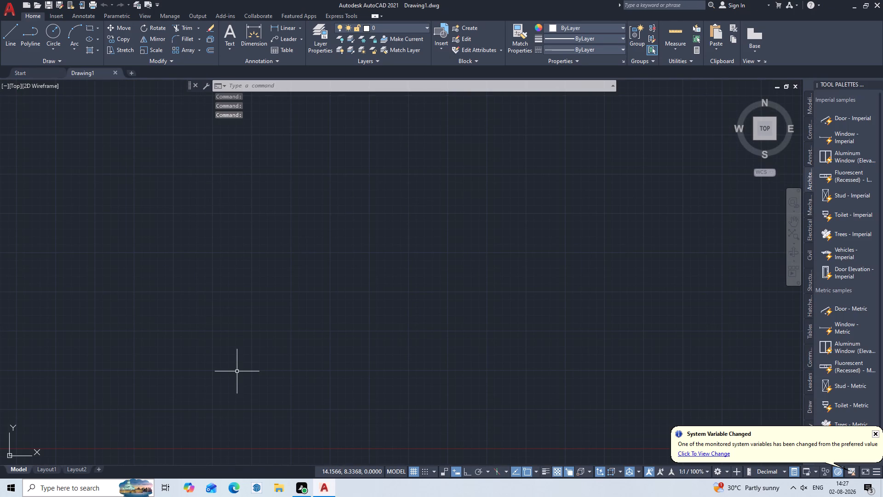
Set the model space limits from the default origin corner to an upper right corner of 420,297.
text(li)
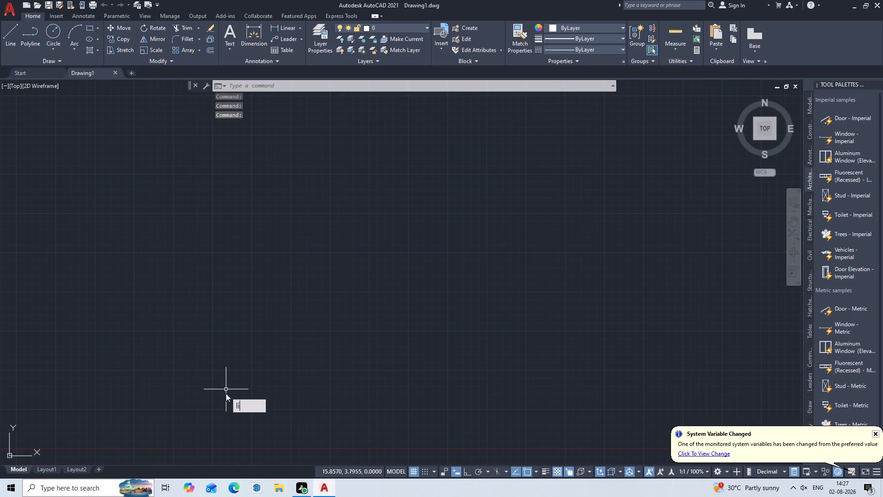
key(m)
key(i)
text(ts)
key(Return)
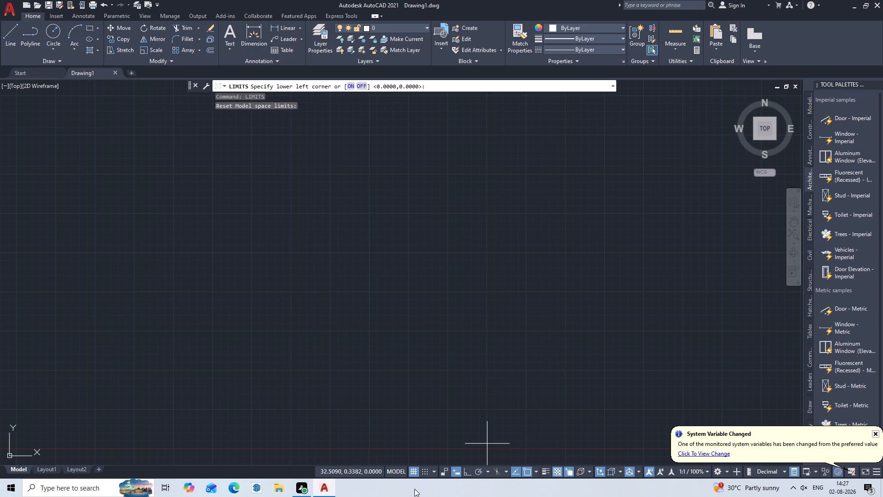
key(Return)
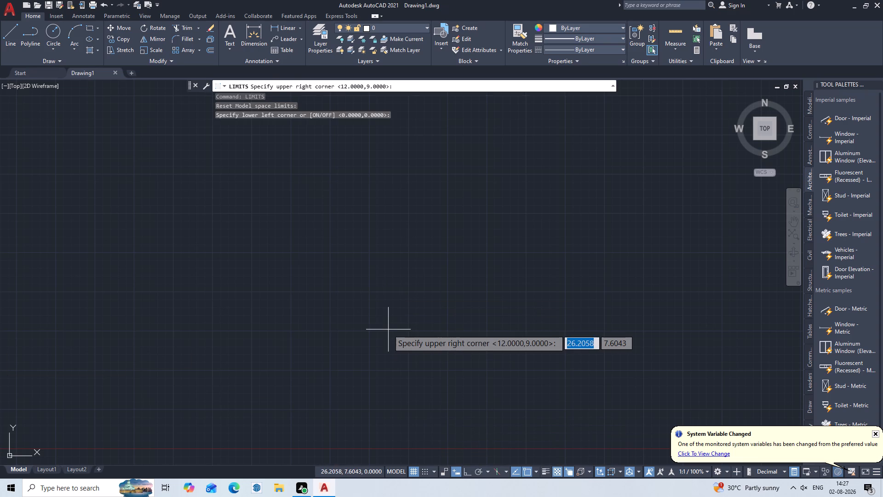
text(42)
key(0)
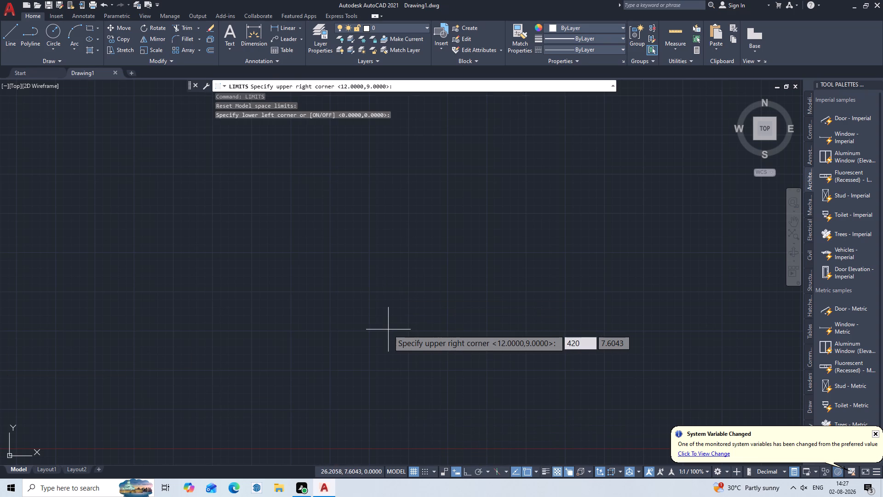
text(,297)
key(Return)
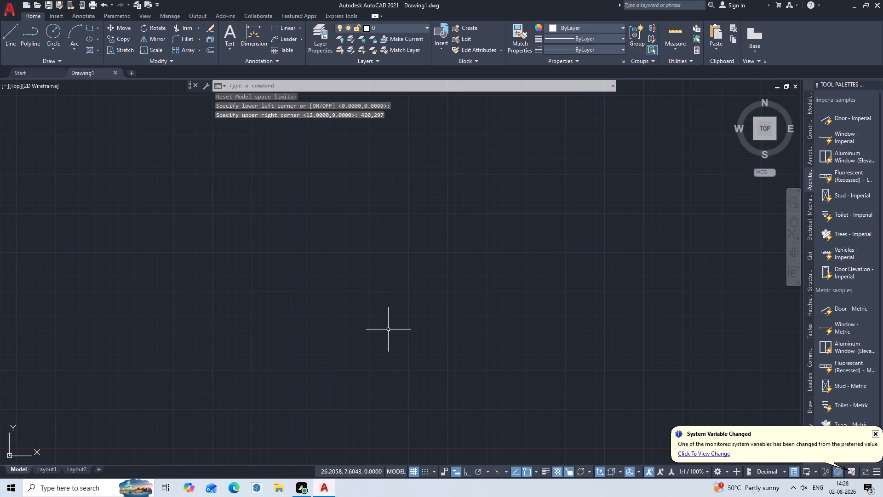
Set the drawing's length units to Engineering with 0'-0" precision.
text(un)
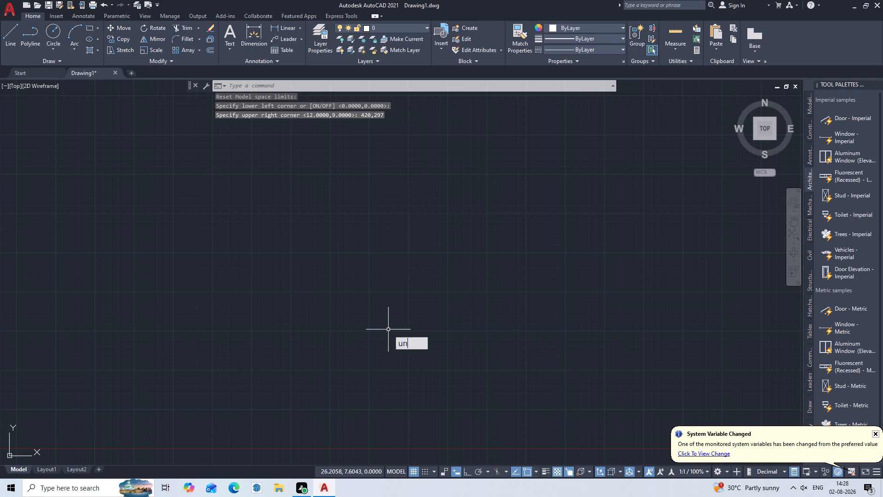
key(Return)
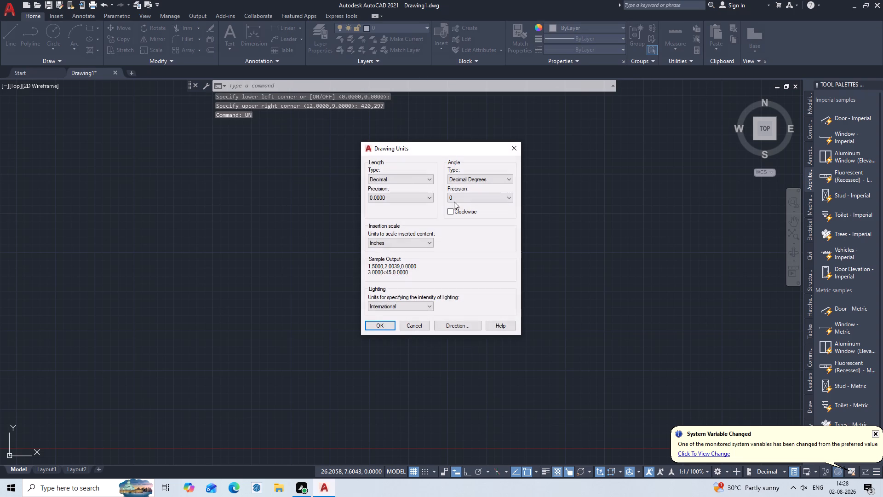
click(411, 179)
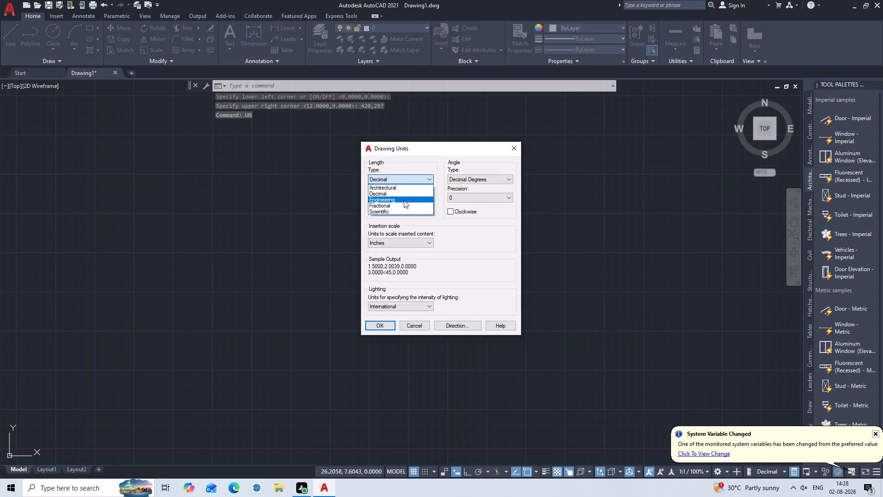
double_click(404, 200)
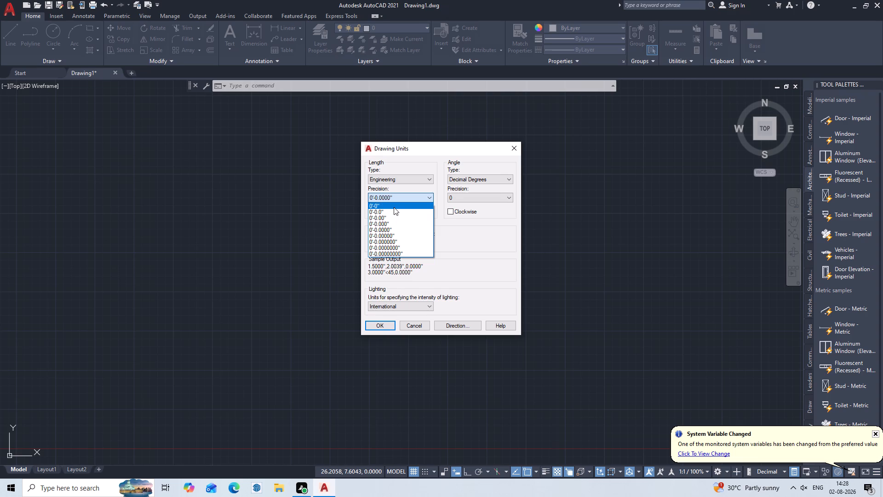
double_click(394, 207)
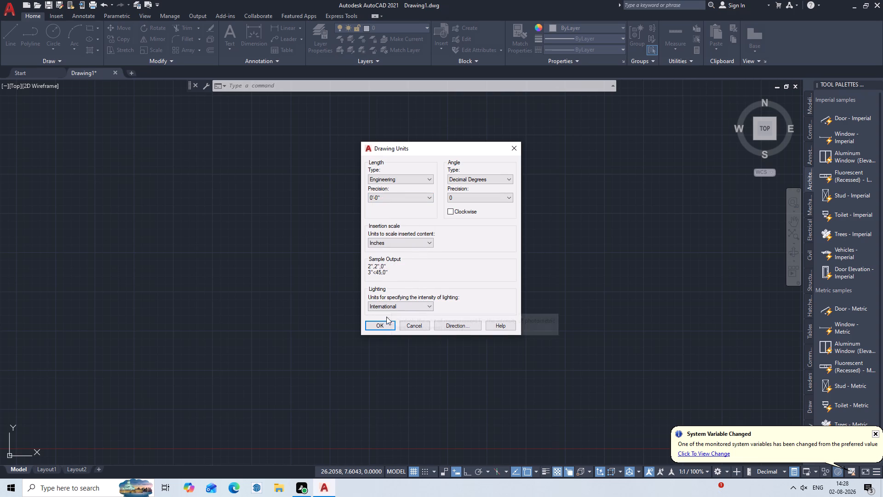
double_click(386, 326)
Modify the Standard dimension style, raising its arrow size to 6'-3.18".
key(d)
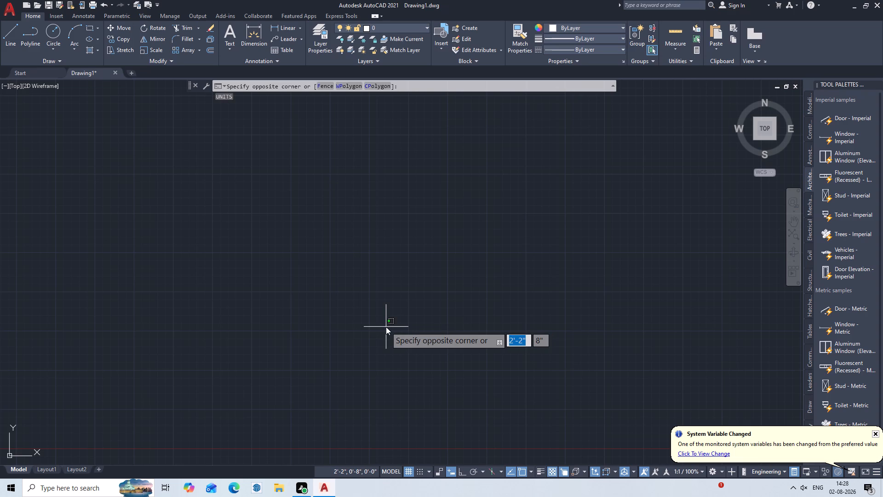
key(Return)
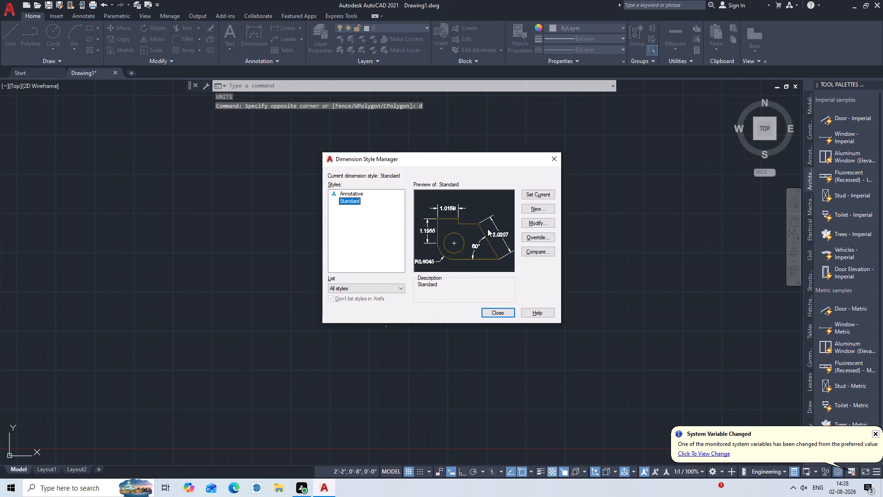
double_click(532, 227)
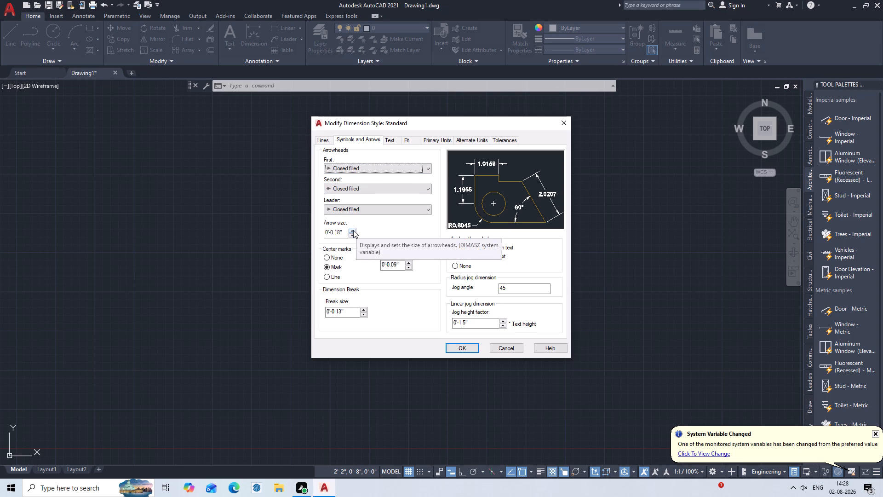
triple_click(353, 230)
triple_click(353, 230)
click(353, 230)
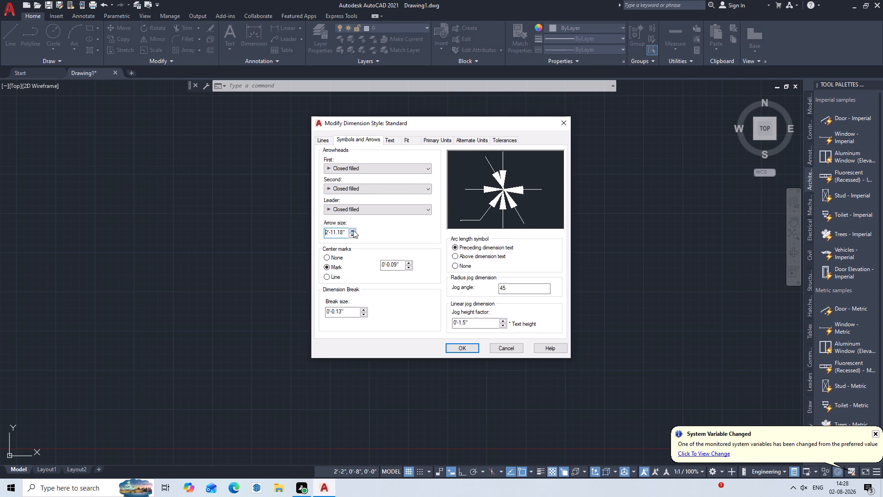
click(353, 230)
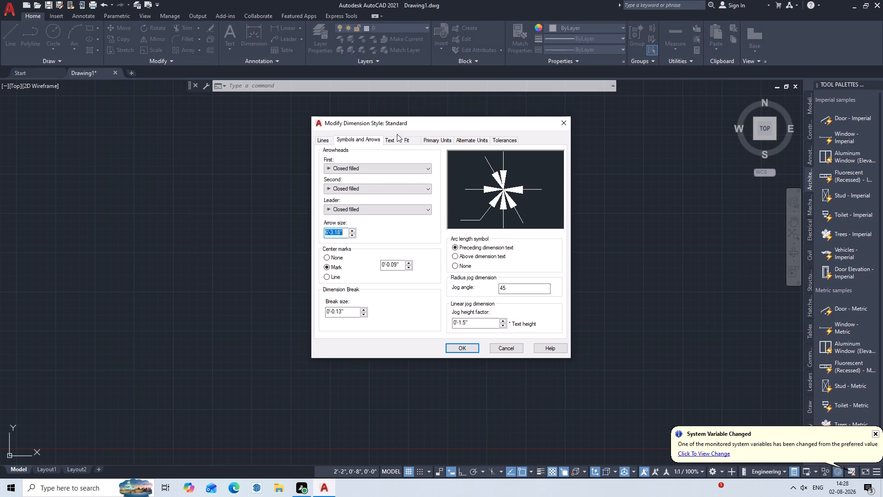
Increase the Standard dimension style's text height to about 6 feet.
double_click(395, 136)
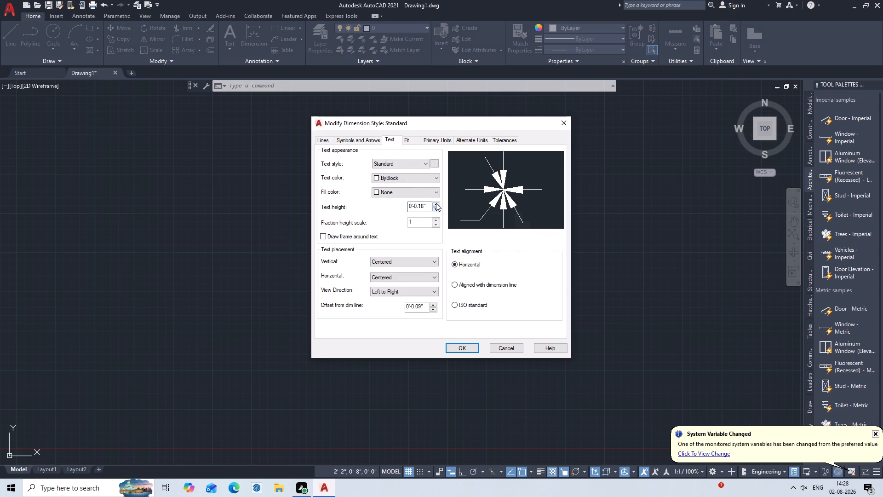
drag(436, 203, 445, 218)
double_click(445, 218)
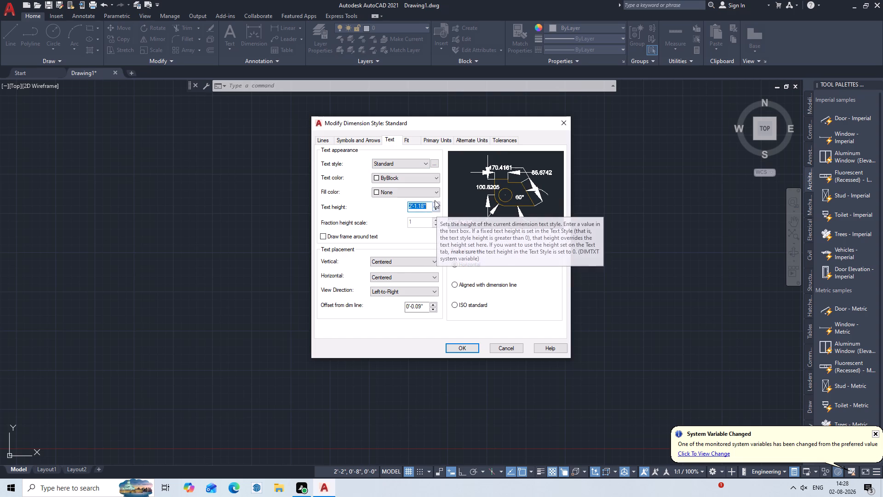
triple_click(434, 205)
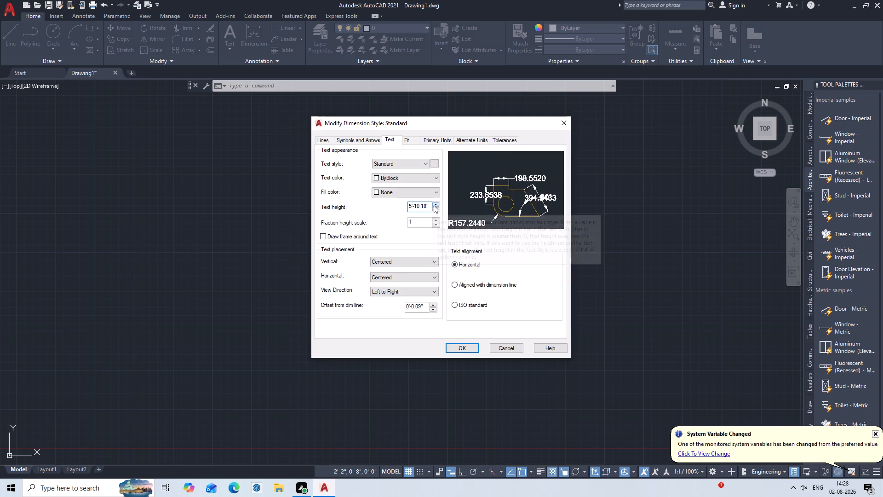
Set the Standard dimension style's linear primary units to the Engineering format and apply the style changes.
double_click(439, 141)
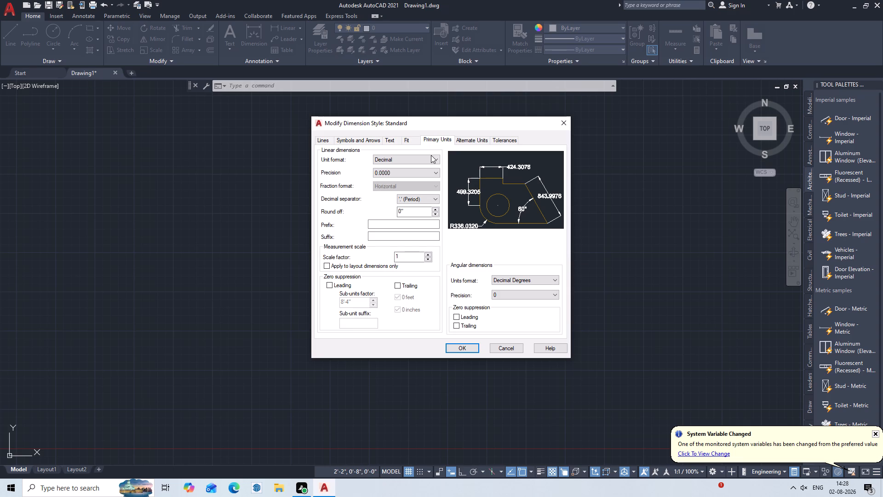
double_click(431, 156)
click(430, 157)
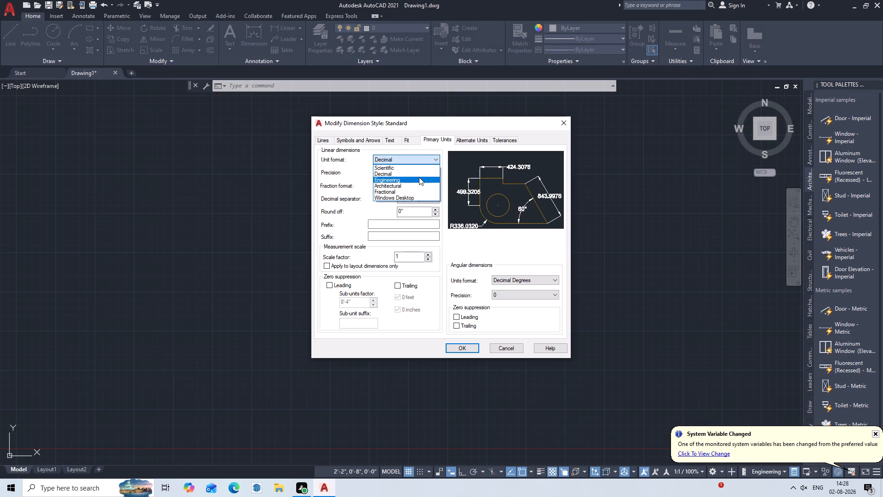
click(419, 177)
click(420, 175)
click(417, 178)
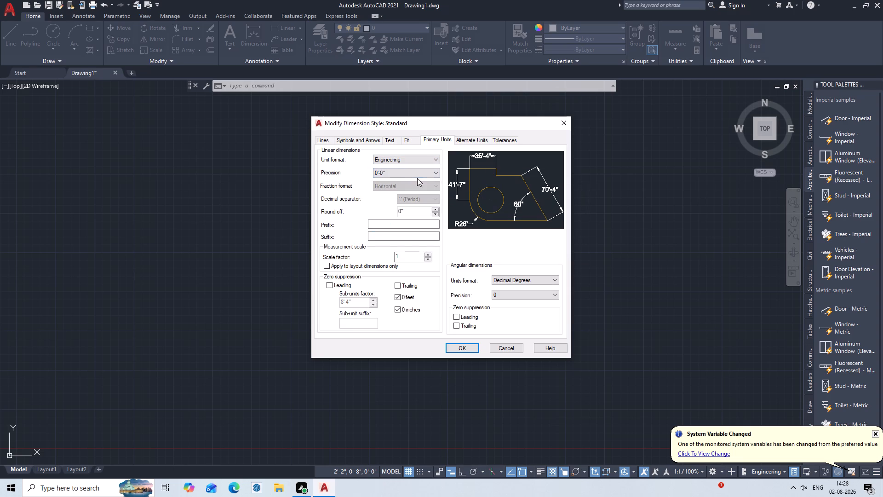
click(471, 344)
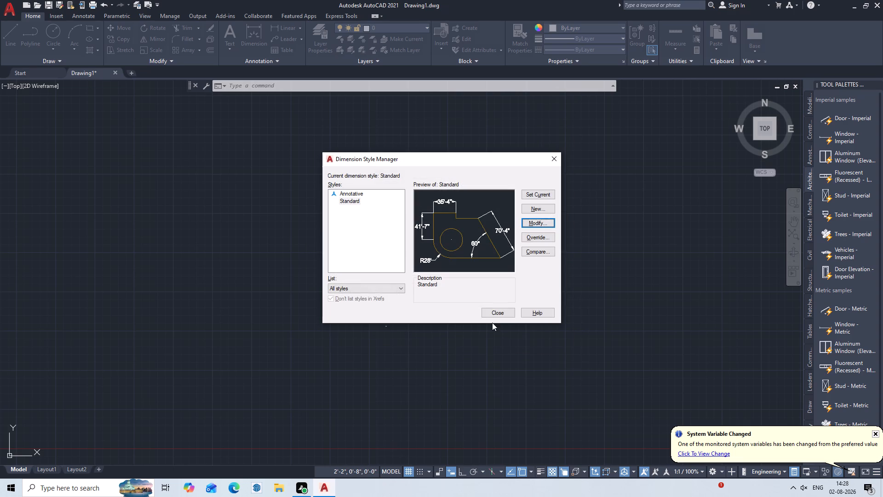
Make the Standard dimension style current and close the Dimension Style Manager.
click(539, 189)
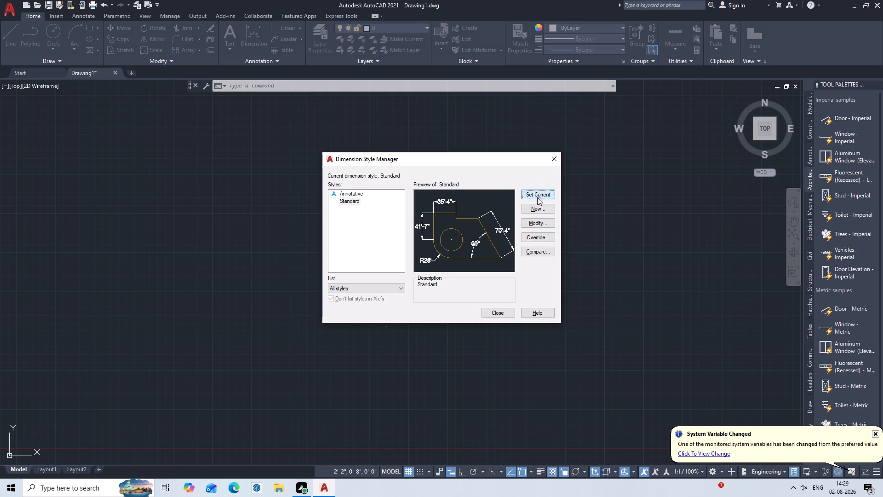
click(500, 312)
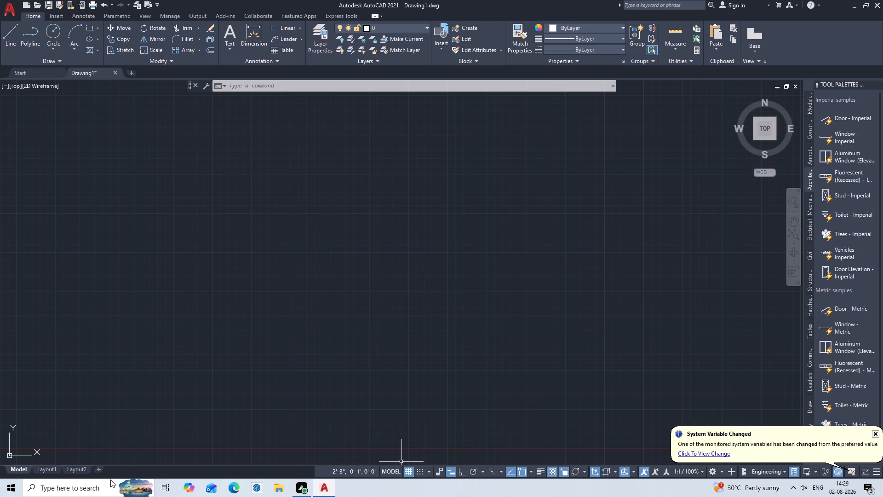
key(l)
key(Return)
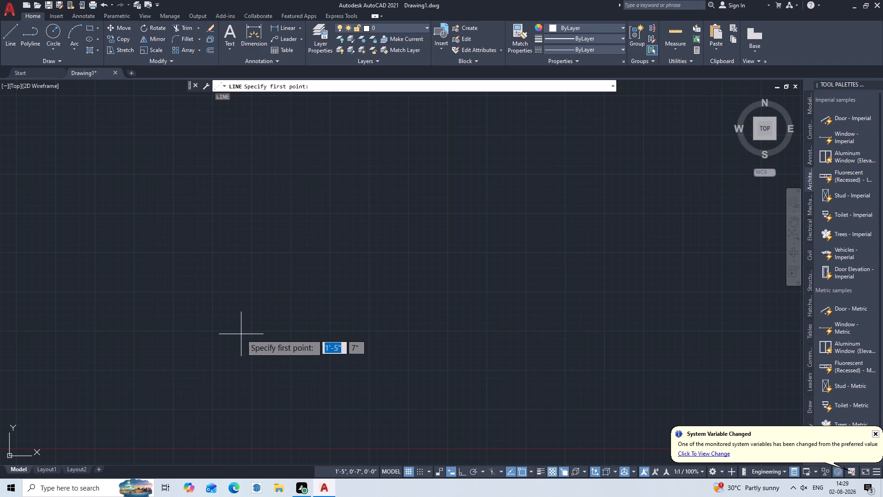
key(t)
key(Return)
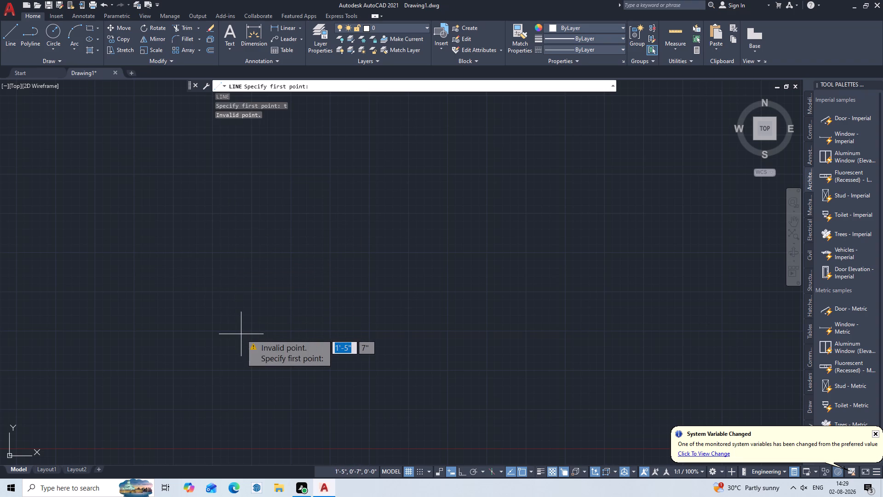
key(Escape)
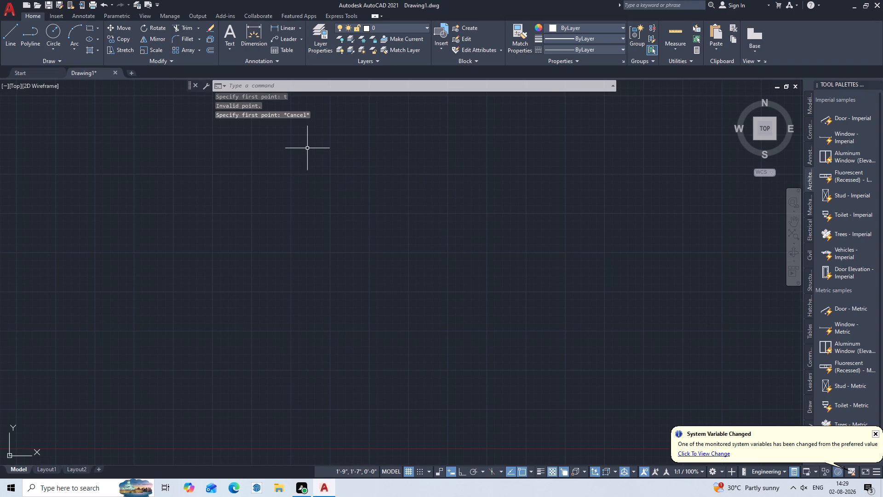
Start a multiline text box in the empty drawing area and format its text as bold, underlined and cyan.
key(t)
key(Return)
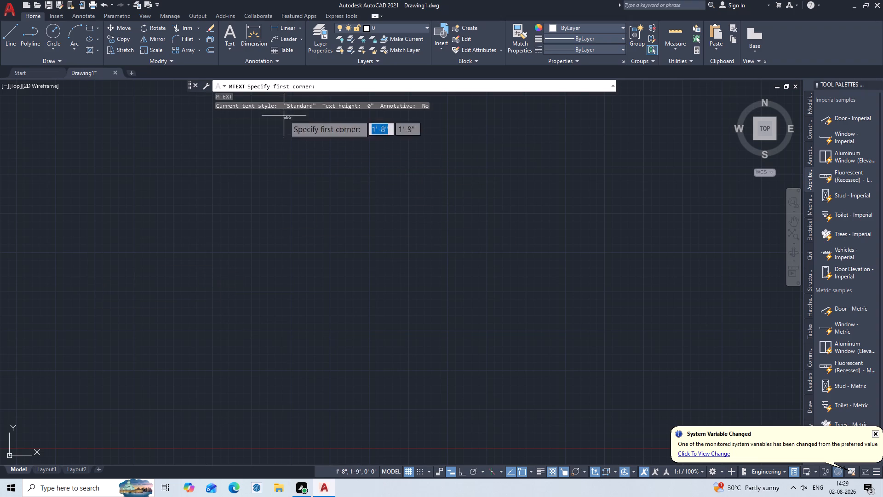
double_click(281, 141)
double_click(364, 175)
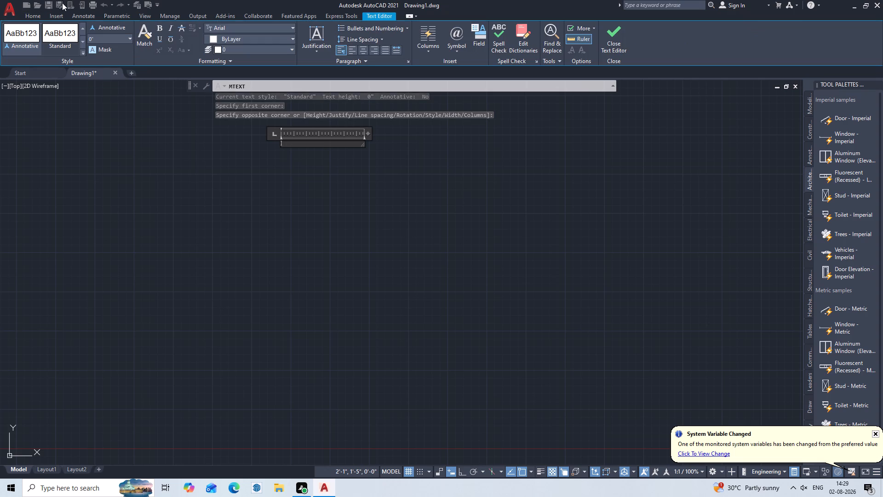
double_click(162, 25)
click(164, 40)
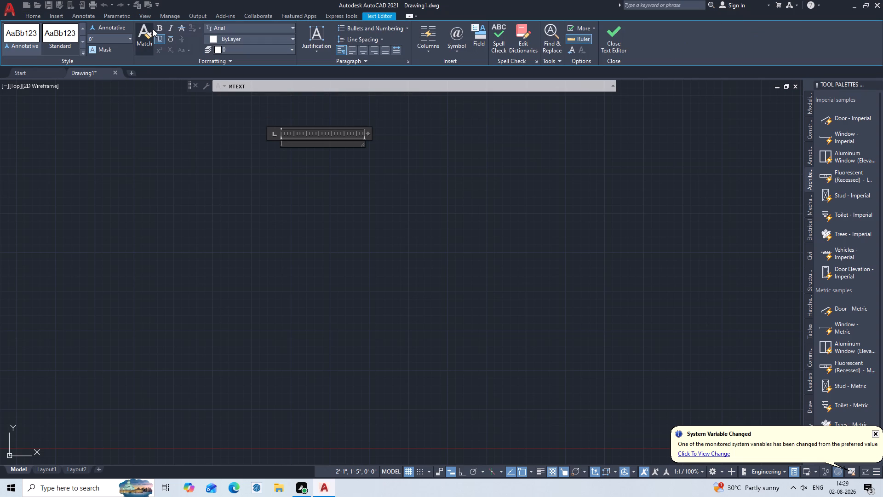
click(160, 23)
click(159, 29)
double_click(285, 35)
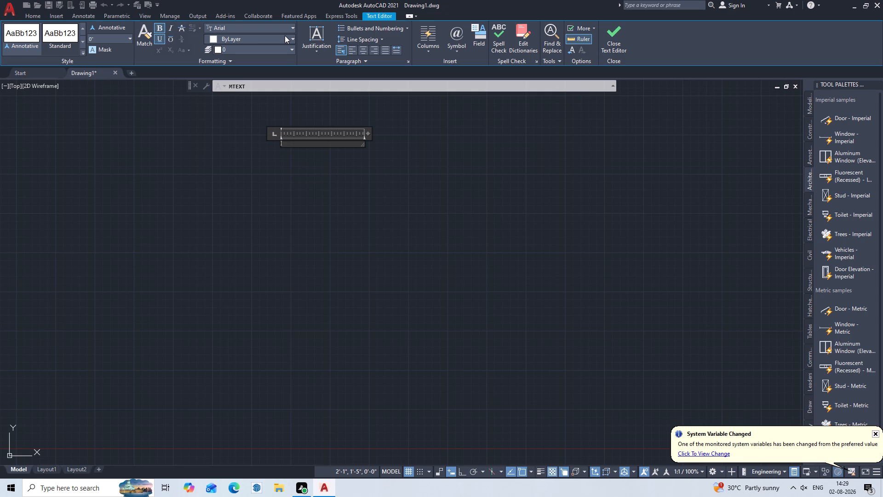
double_click(285, 35)
double_click(287, 35)
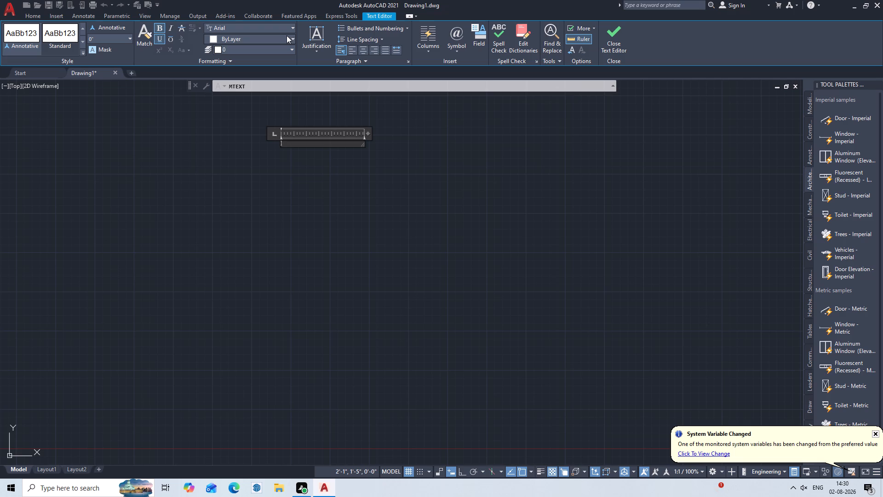
click(287, 35)
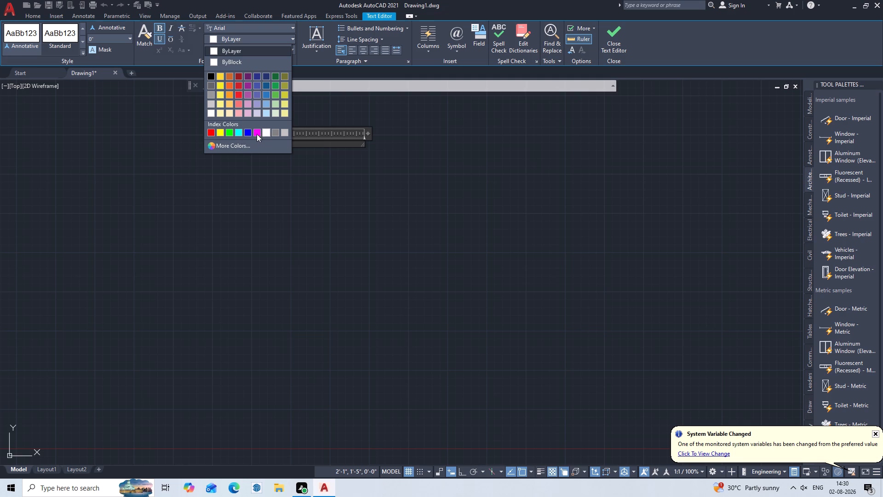
click(238, 131)
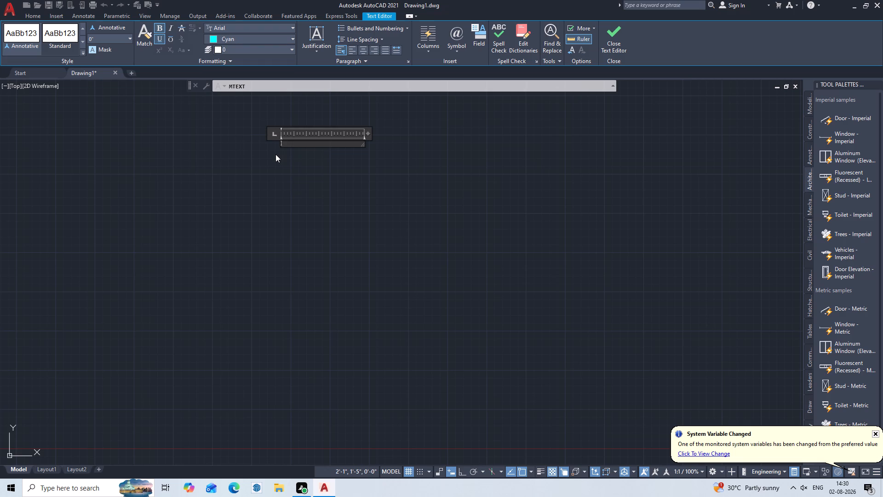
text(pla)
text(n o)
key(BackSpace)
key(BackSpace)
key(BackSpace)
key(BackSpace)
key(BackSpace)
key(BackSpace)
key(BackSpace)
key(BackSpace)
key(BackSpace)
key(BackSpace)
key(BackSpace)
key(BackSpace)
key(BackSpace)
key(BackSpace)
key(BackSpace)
Enter the title "PLAN OF A OFFICE BUILDING" in the text box and finish the text.
text(PLAN)
key(space)
text(OF)
key(space)
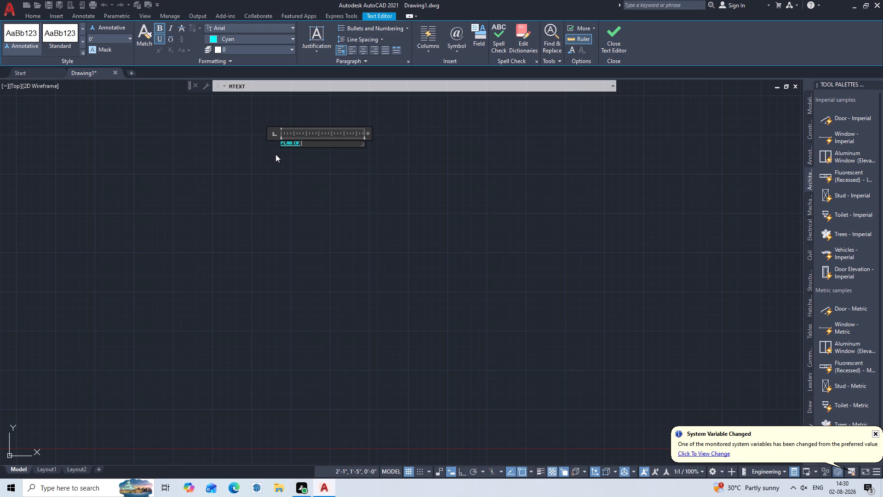
text(A)
key(space)
text(OFFICE)
key(space)
text(BUILDING)
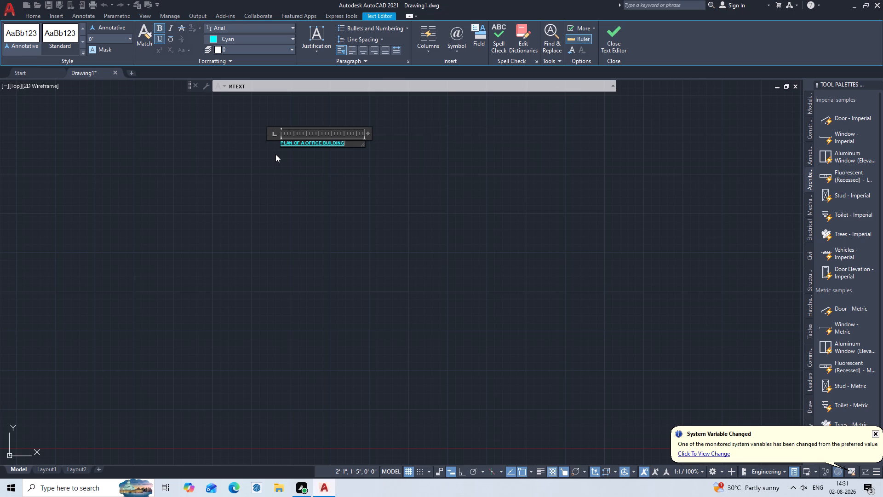
key(Return)
key(Escape)
double_click(466, 244)
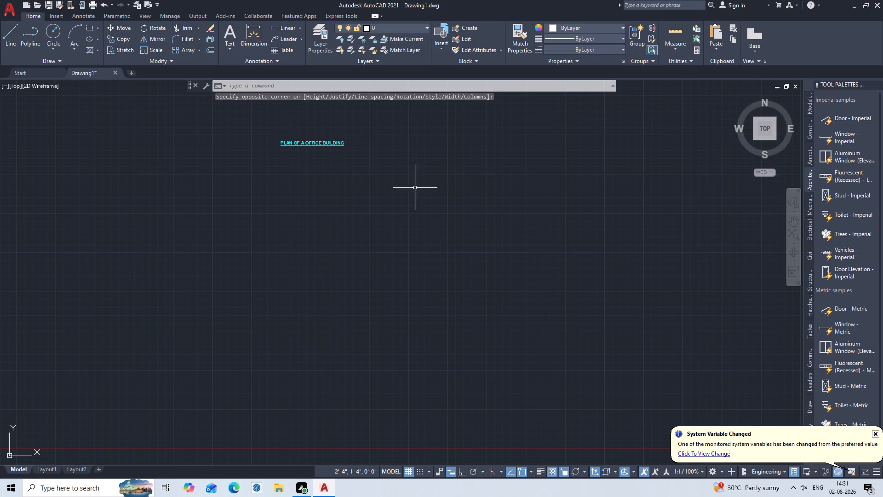
Select the plan title text and set its text height to 10".
click(371, 134)
click(248, 170)
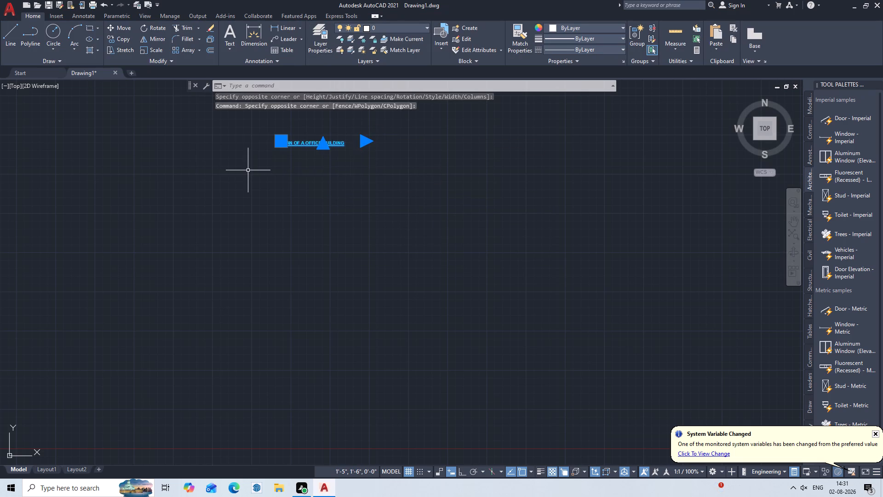
click(382, 154)
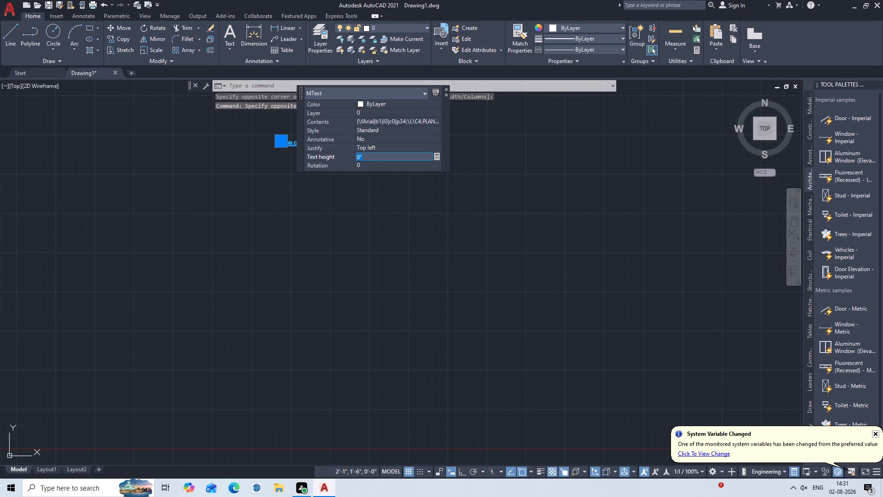
key(BackSpace)
key(1)
key(0)
key(Return)
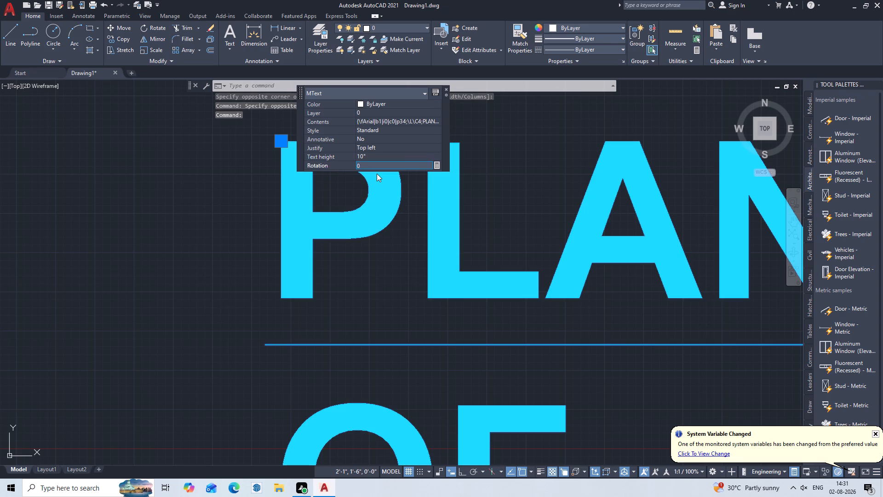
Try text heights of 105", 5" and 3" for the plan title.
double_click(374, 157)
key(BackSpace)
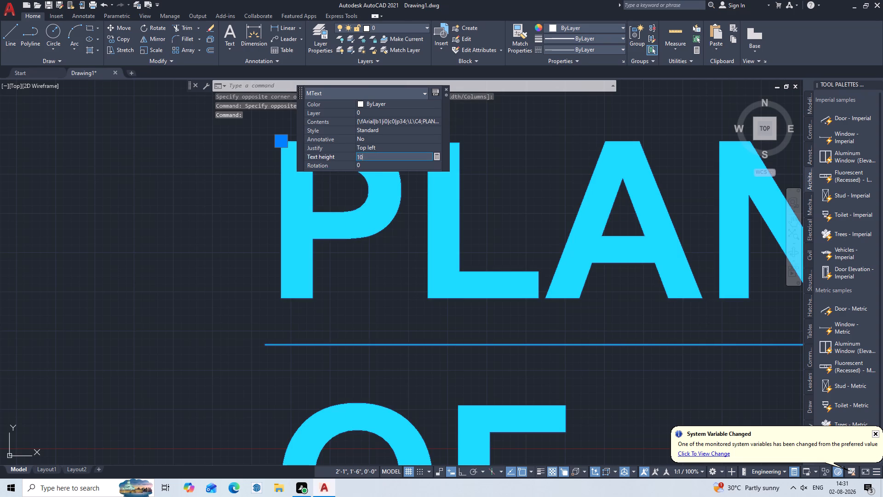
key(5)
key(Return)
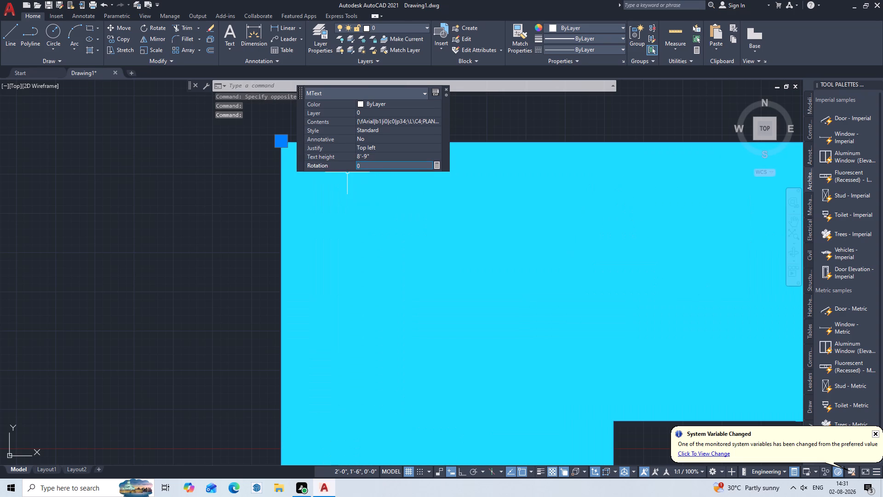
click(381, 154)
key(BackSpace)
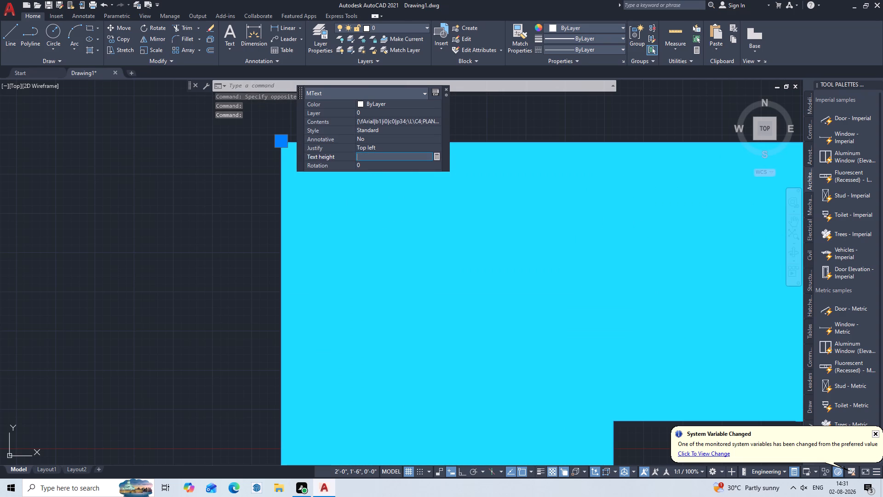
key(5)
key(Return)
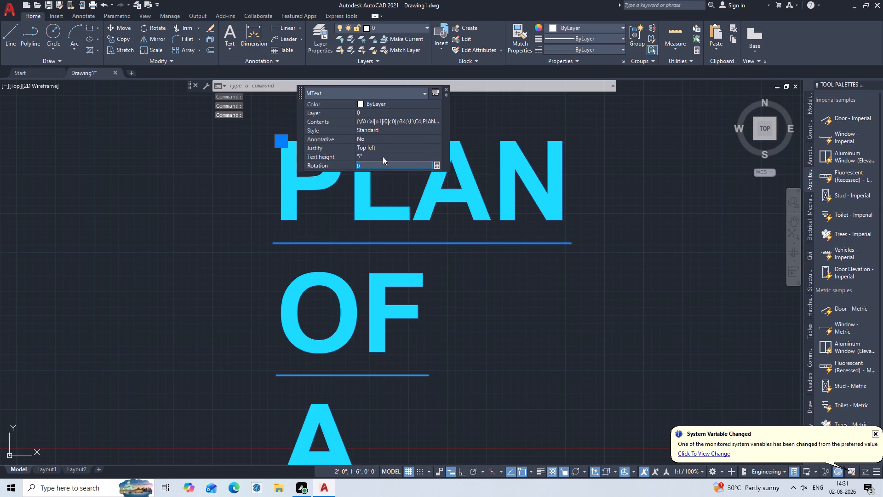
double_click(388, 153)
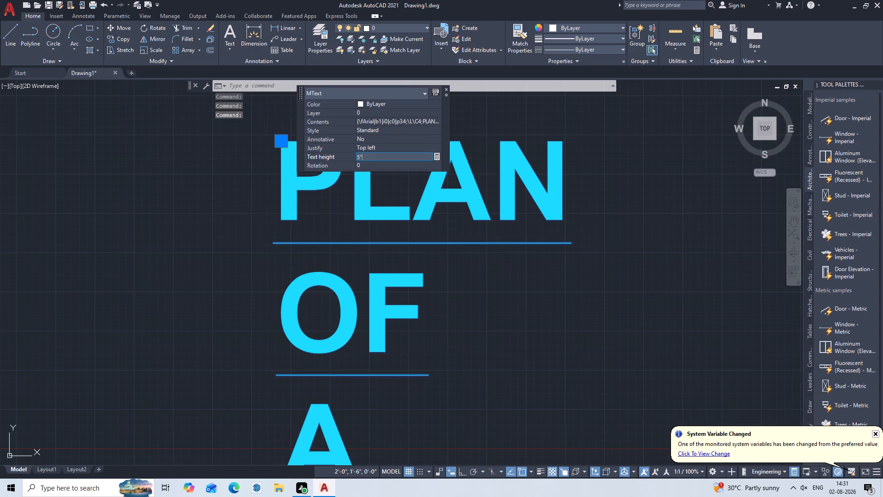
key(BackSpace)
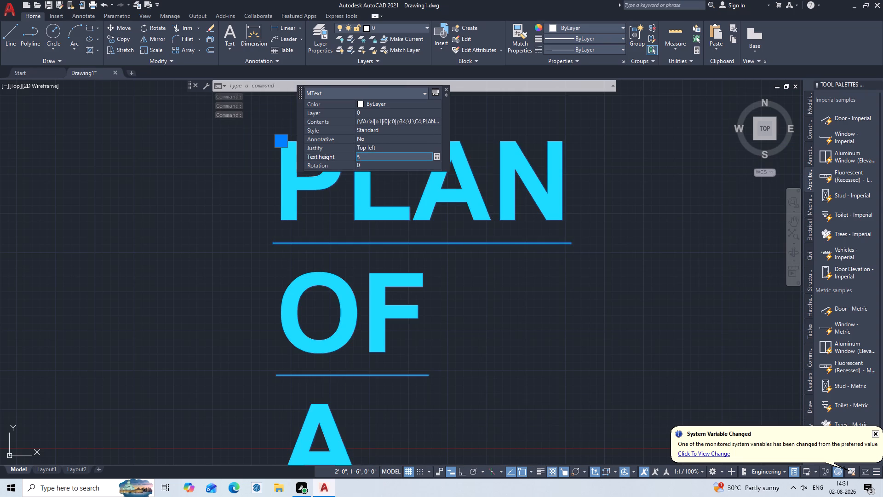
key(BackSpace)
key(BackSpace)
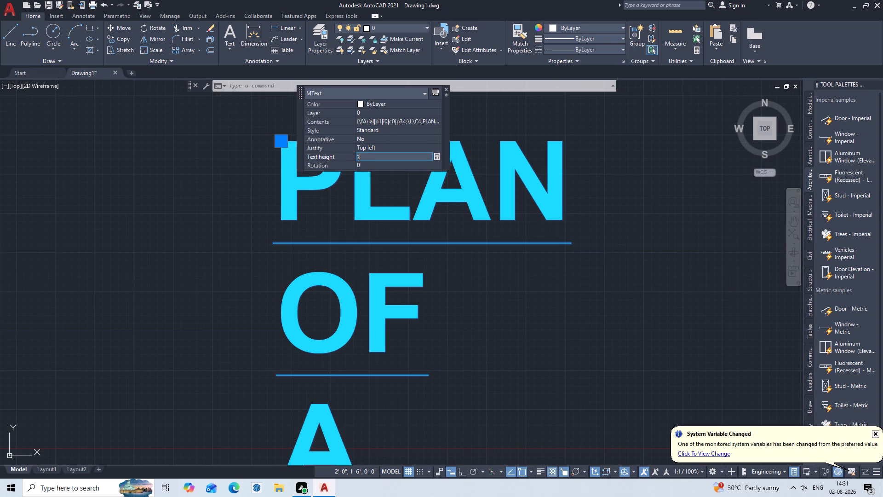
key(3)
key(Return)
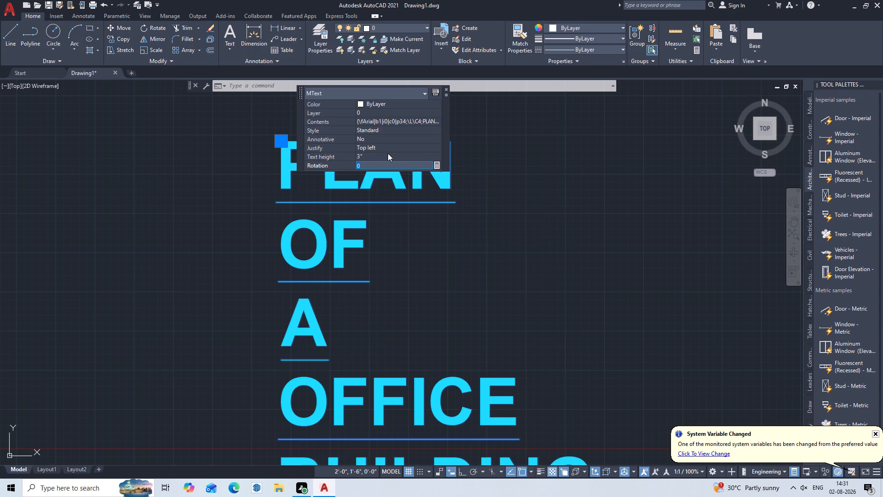
Set the plan title's text height to 2" and close its quick properties.
click(388, 153)
key(BackSpace)
key(2)
key(Return)
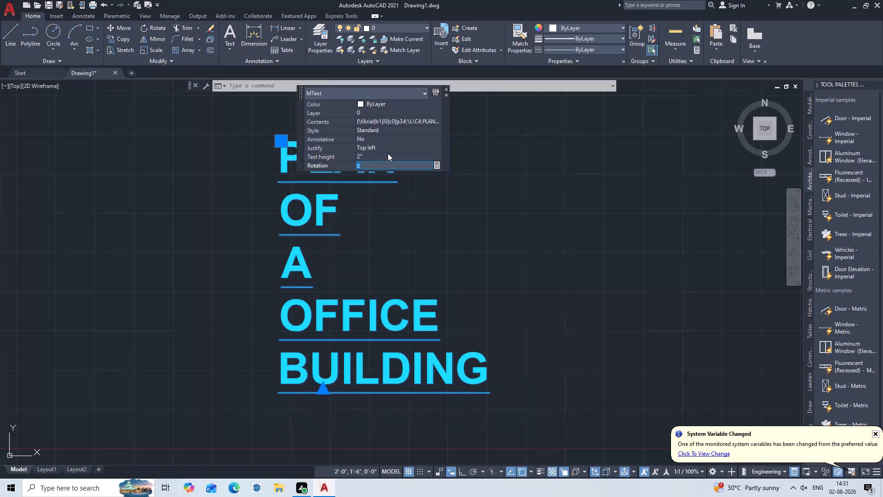
key(Escape)
key(Escape)
key(Escape)
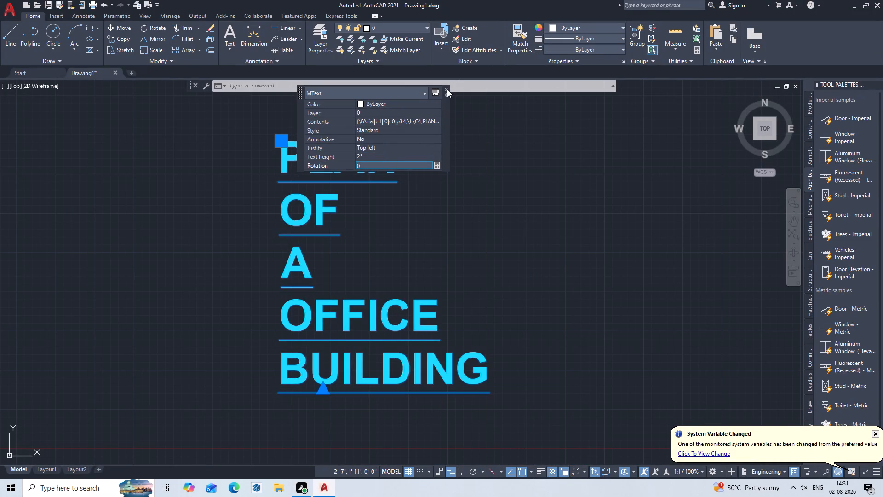
click(446, 90)
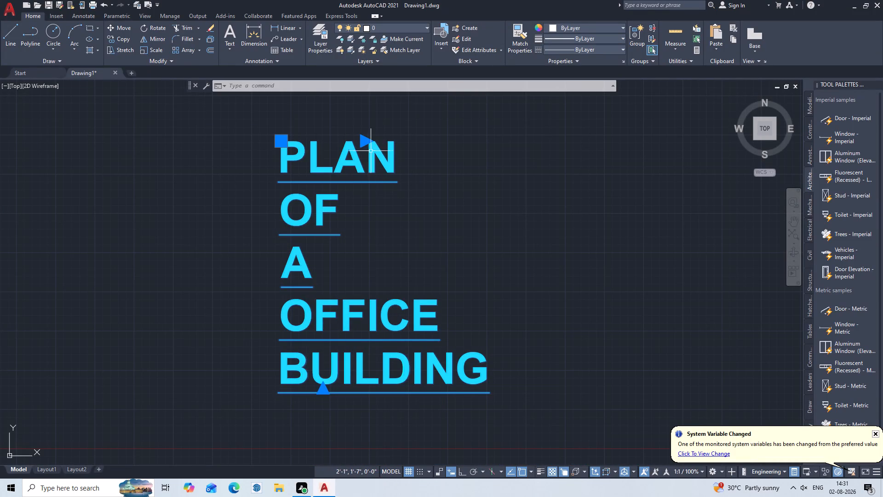
Widen the plan title's text frame until "PLAN OF A OFFICE BUILDING" fits on a single line.
click(367, 144)
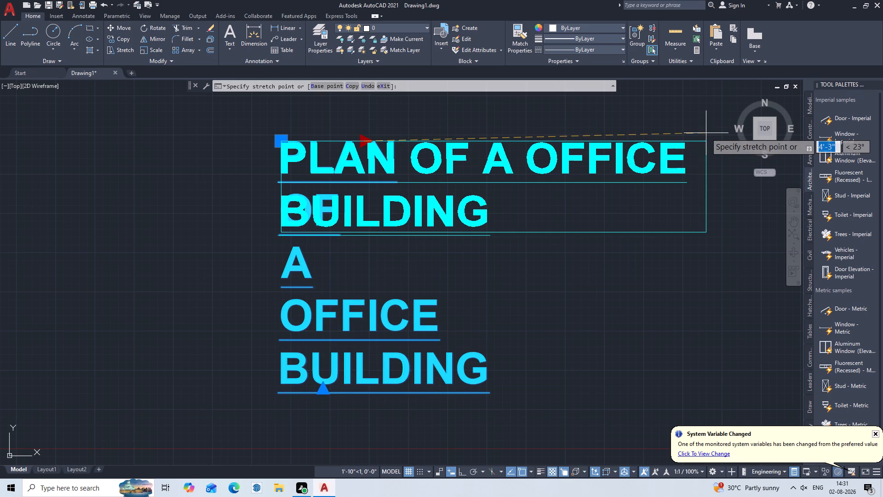
scroll(722, 136, down, 4)
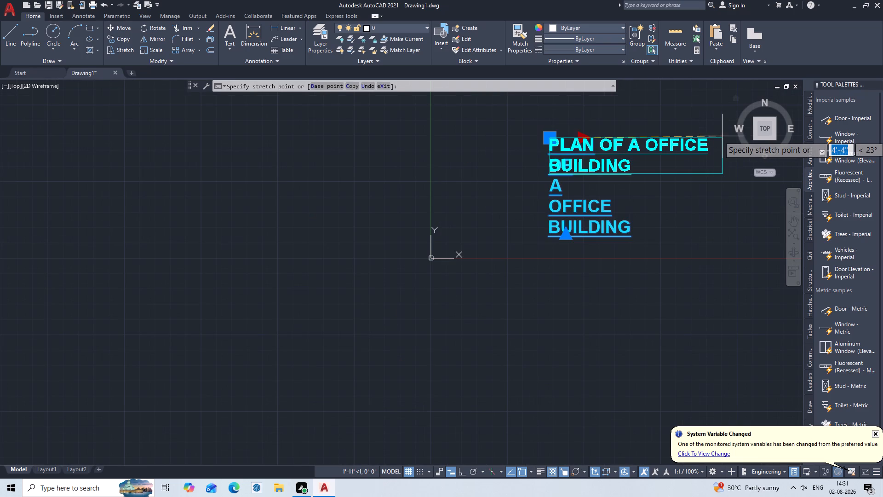
middle_drag(722, 136, 615, 185)
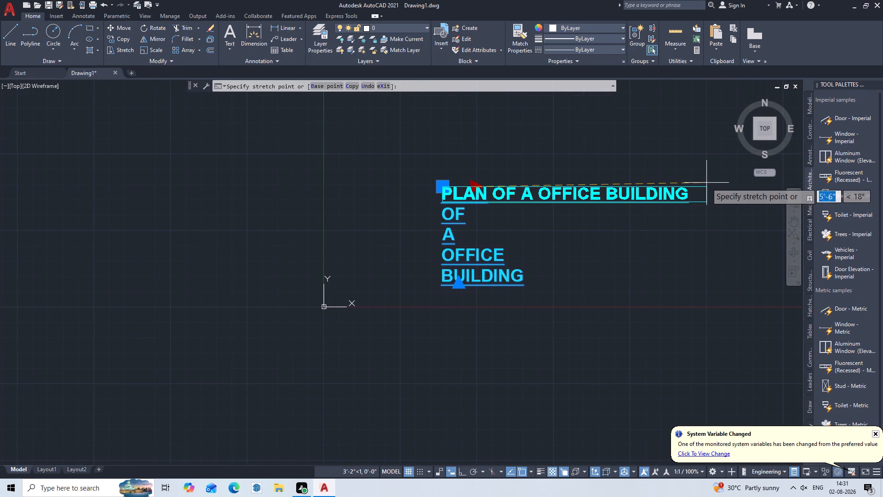
click(706, 183)
key(Escape)
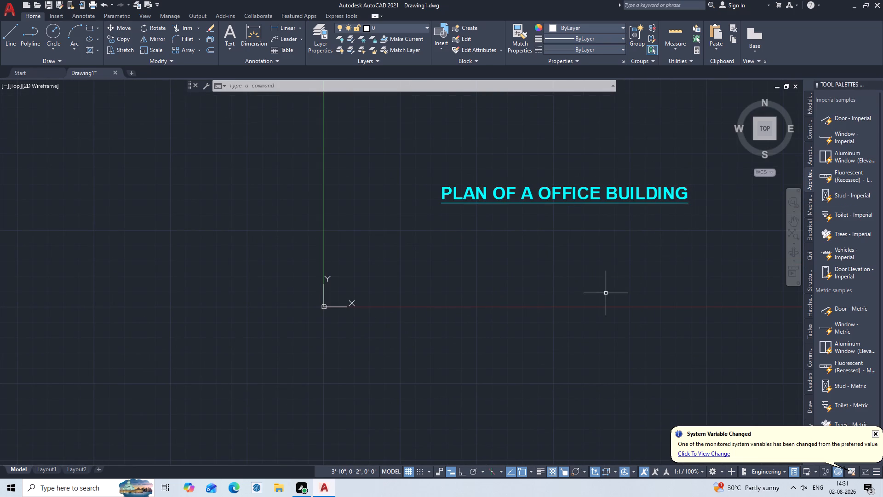
Move the plan title about 2'-8" down and slightly to the right, placing it below the X axis.
middle_drag(606, 293, 398, 197)
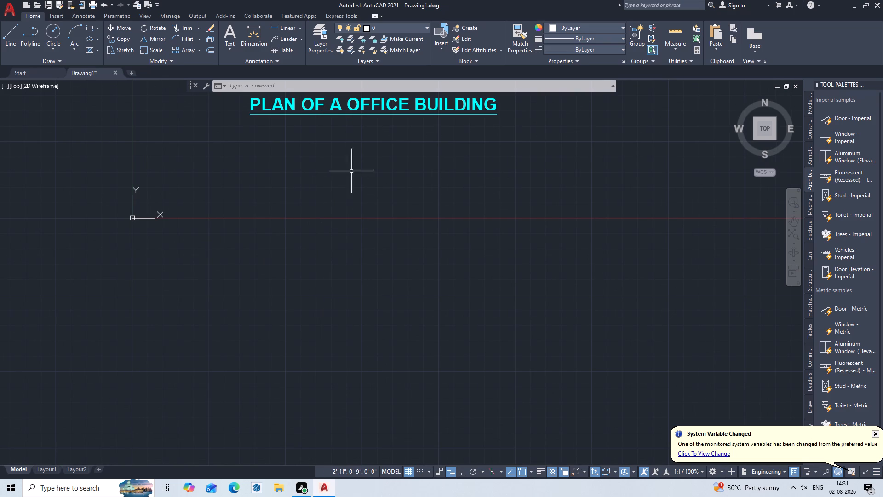
key(m)
key(Return)
double_click(365, 104)
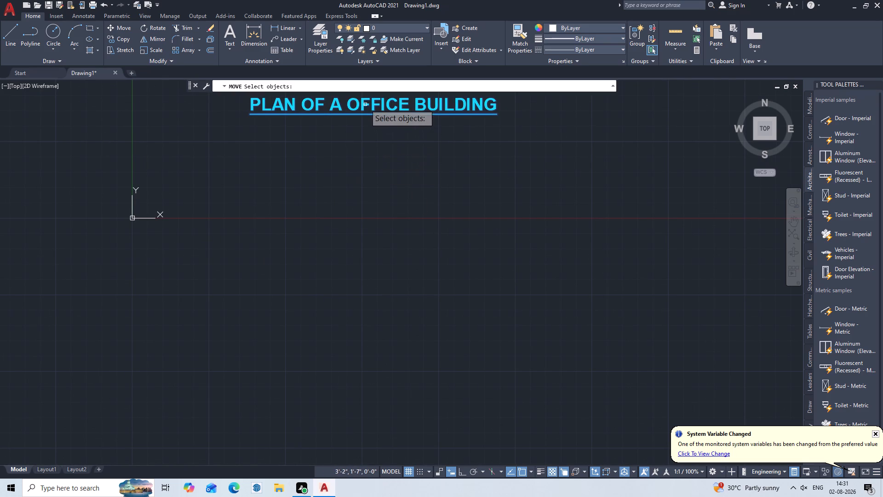
key(Return)
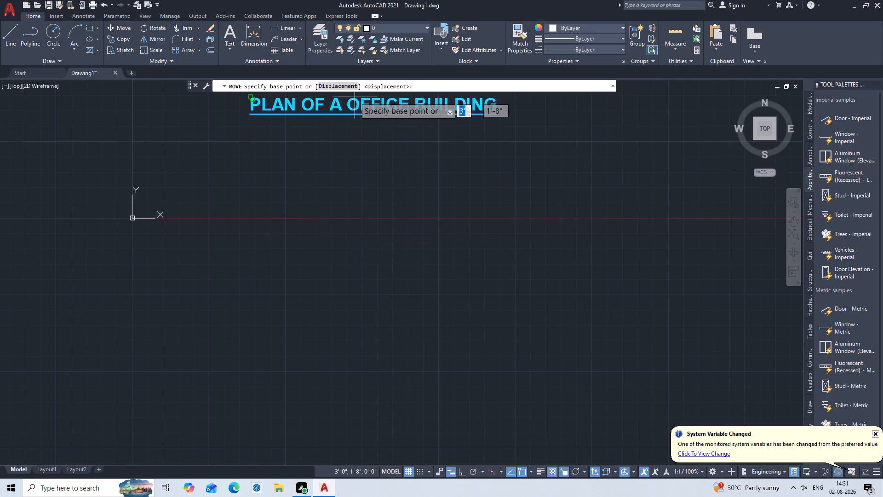
click(369, 108)
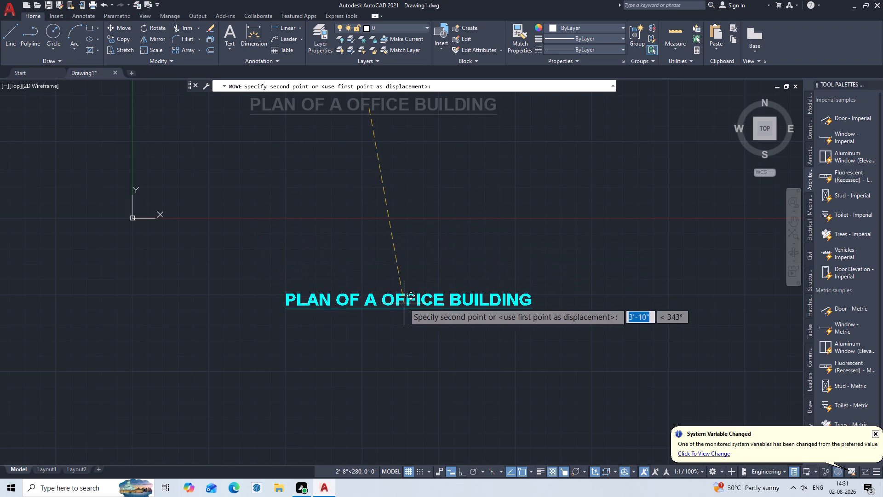
click(405, 304)
key(Escape)
With Ortho on, draw a 40' horizontal line to the right from about -3'-2", -12'-9", below the title.
scroll(399, 361, down, 2)
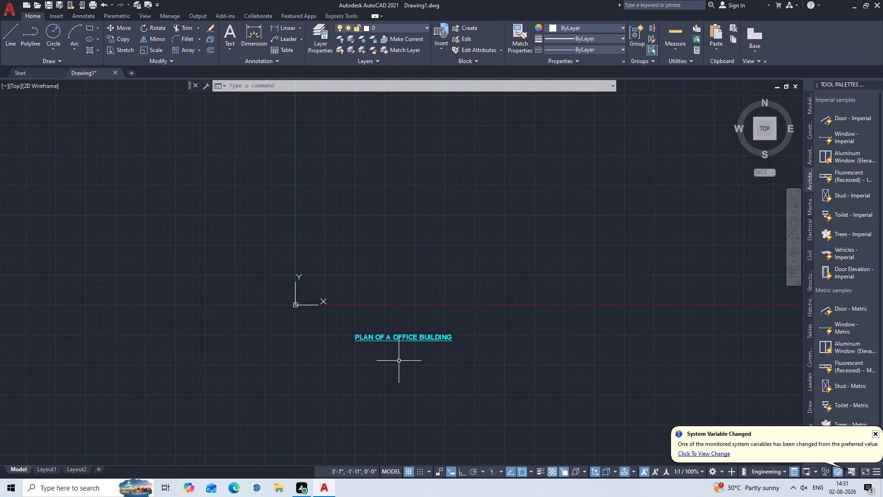
middle_drag(397, 360, 414, 224)
scroll(405, 307, up, 2)
middle_drag(405, 307, 403, 335)
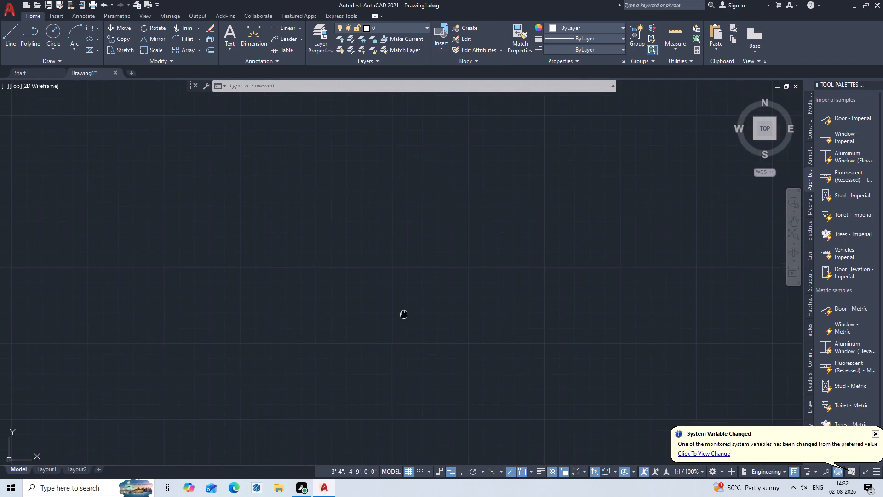
middle_drag(403, 335, 406, 406)
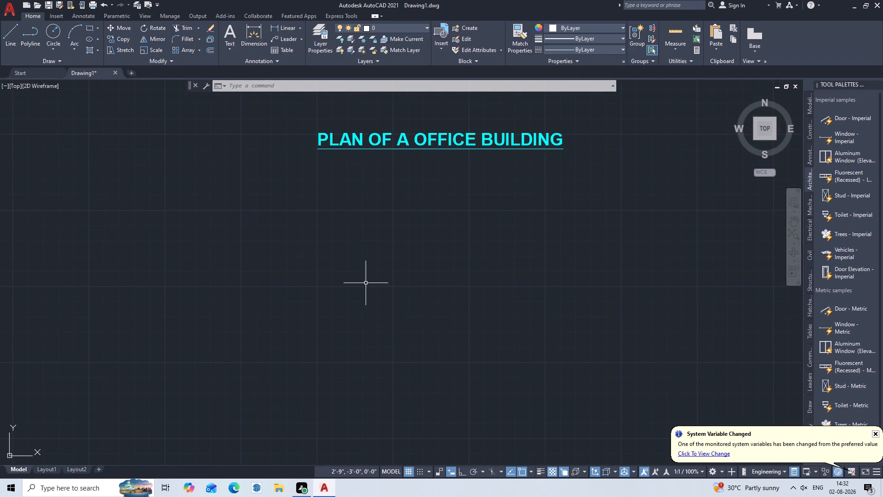
scroll(367, 285, down, 2)
middle_drag(385, 383, 388, 235)
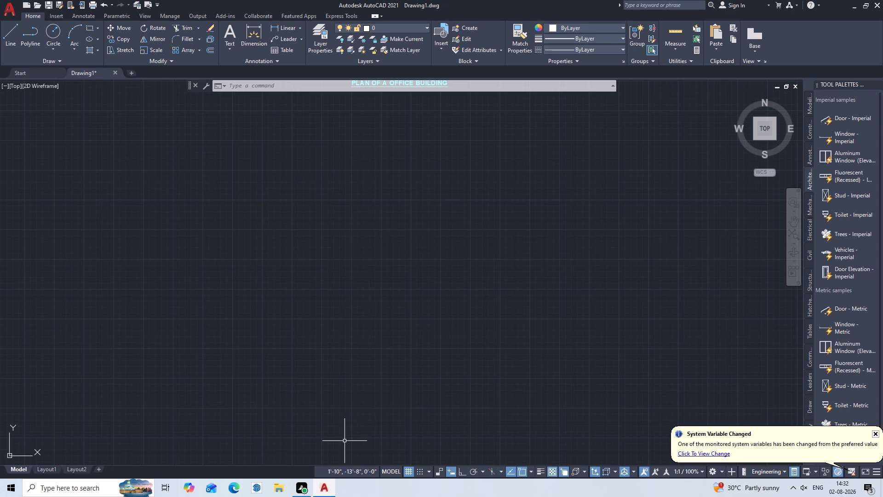
key(l)
key(Return)
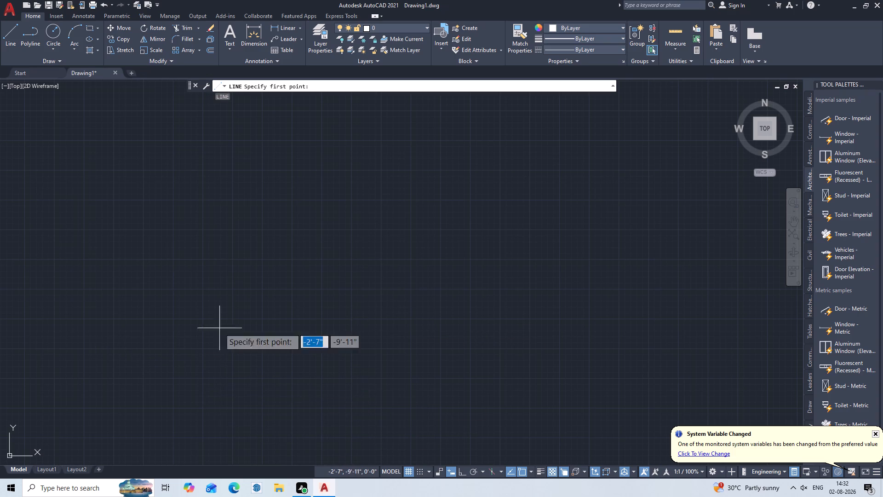
click(202, 416)
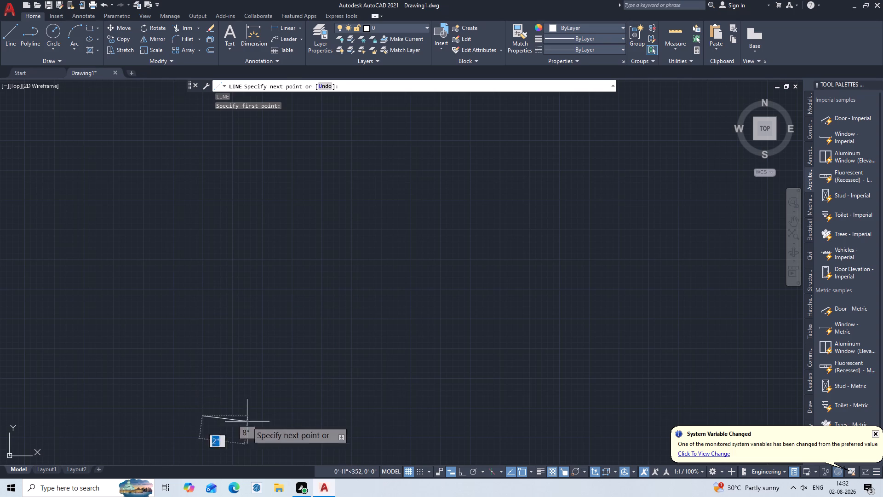
key(F8)
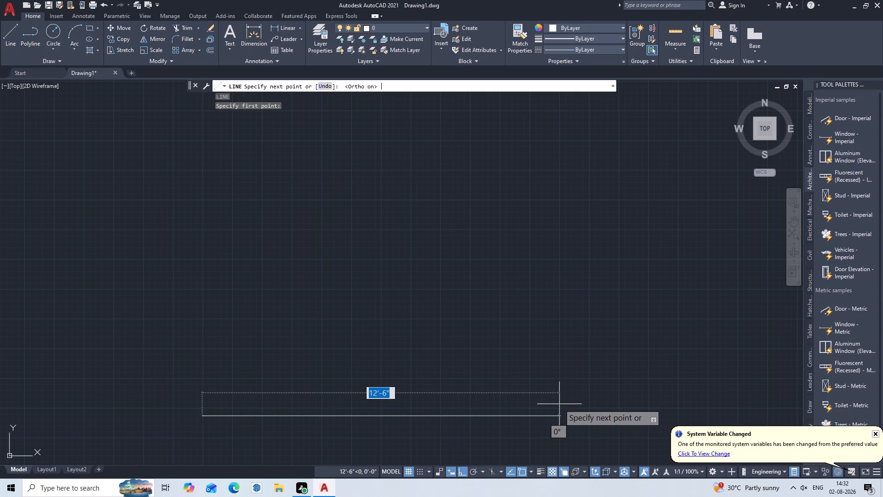
text(40)
key(apostrophe)
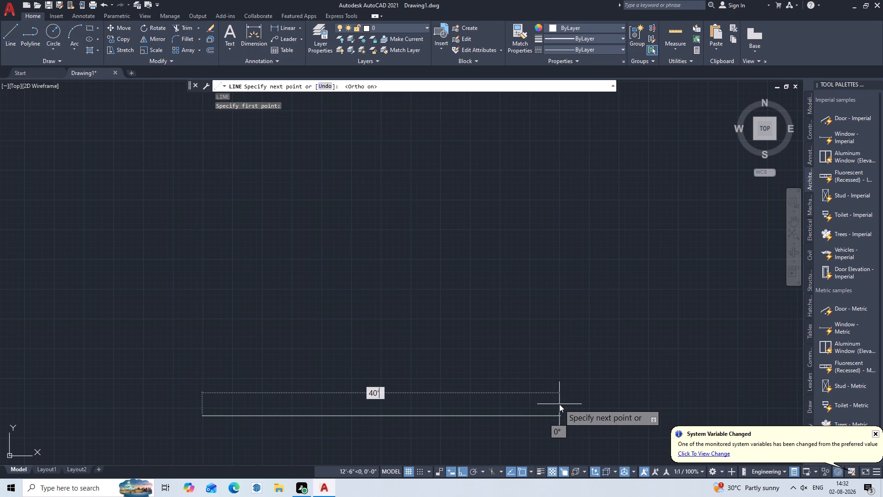
key(Return)
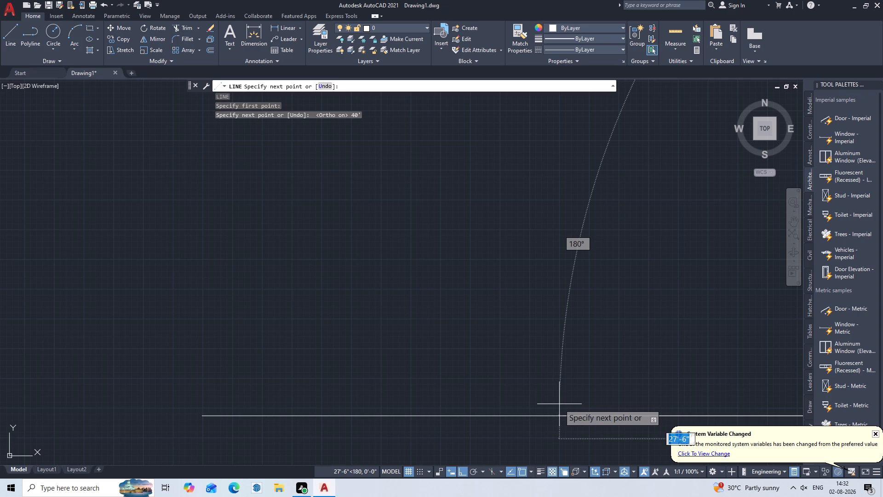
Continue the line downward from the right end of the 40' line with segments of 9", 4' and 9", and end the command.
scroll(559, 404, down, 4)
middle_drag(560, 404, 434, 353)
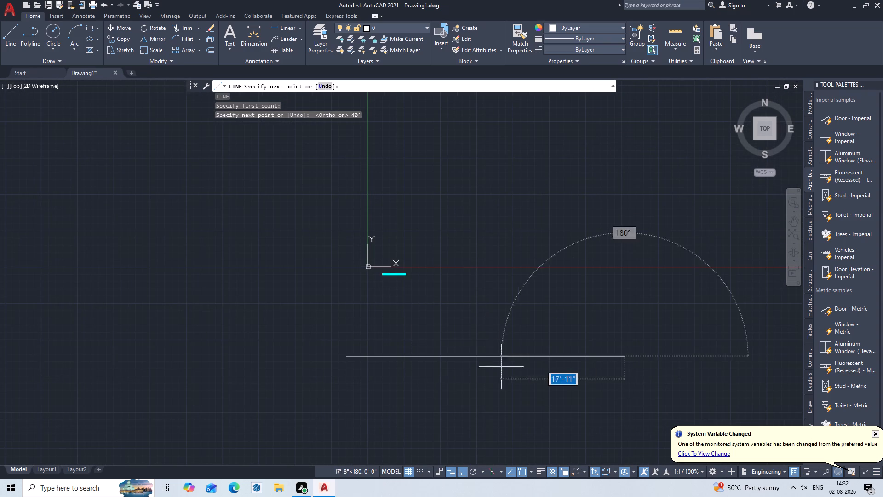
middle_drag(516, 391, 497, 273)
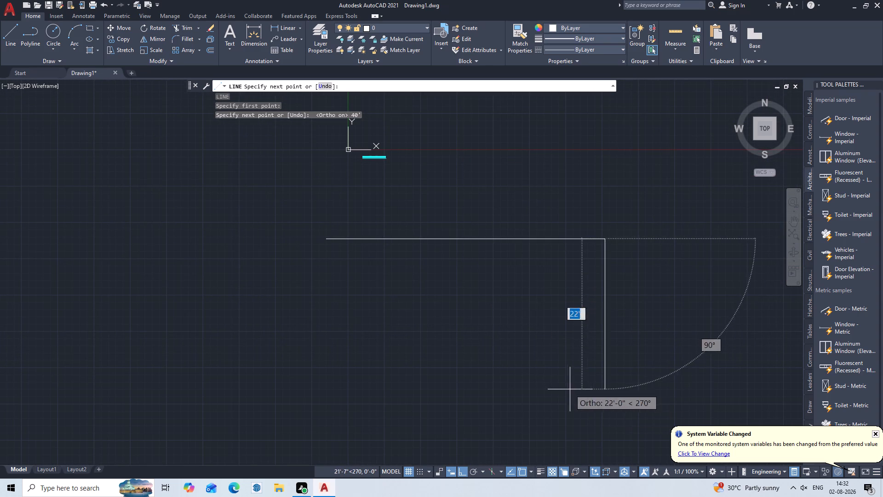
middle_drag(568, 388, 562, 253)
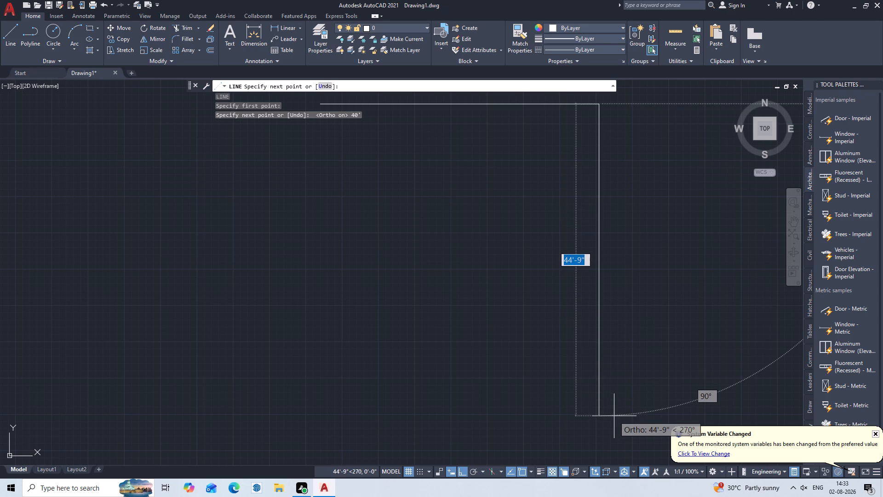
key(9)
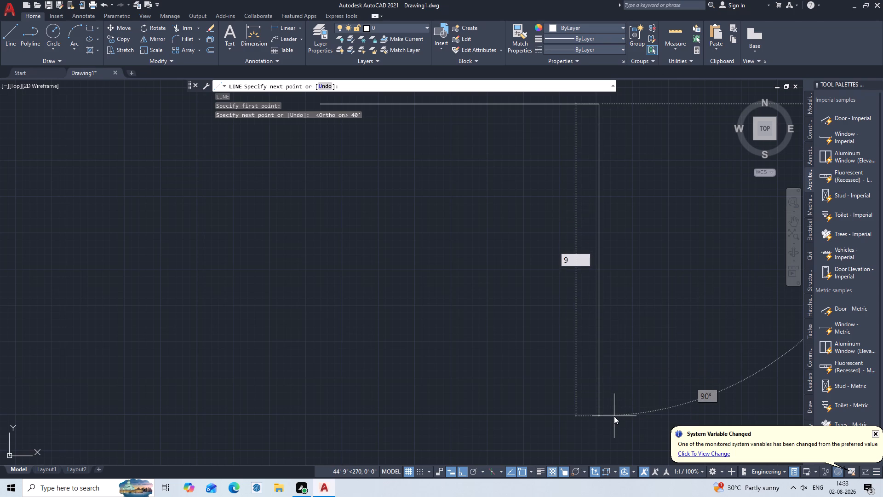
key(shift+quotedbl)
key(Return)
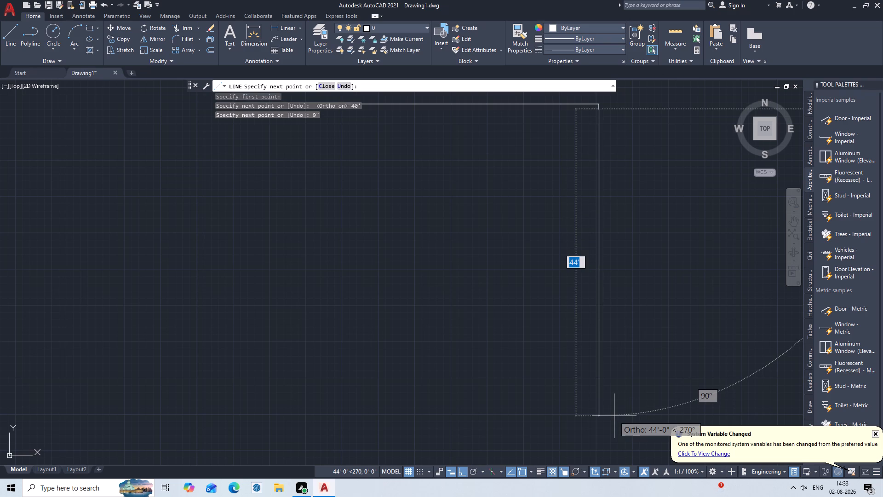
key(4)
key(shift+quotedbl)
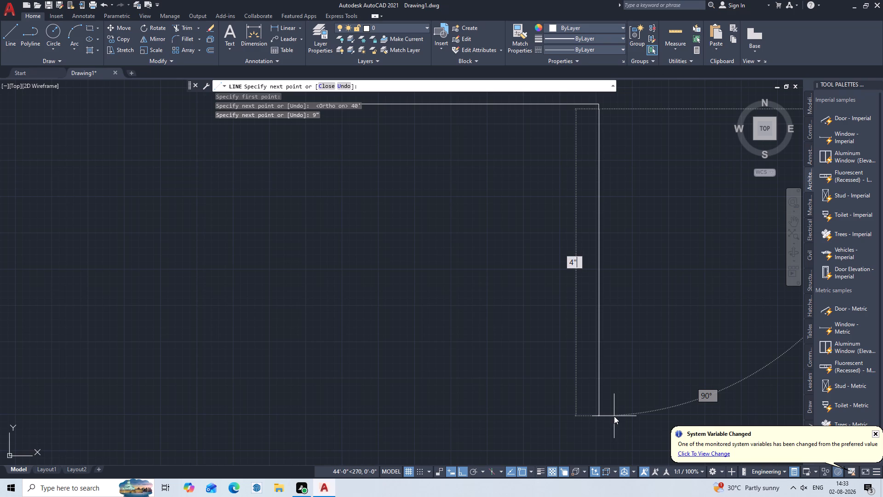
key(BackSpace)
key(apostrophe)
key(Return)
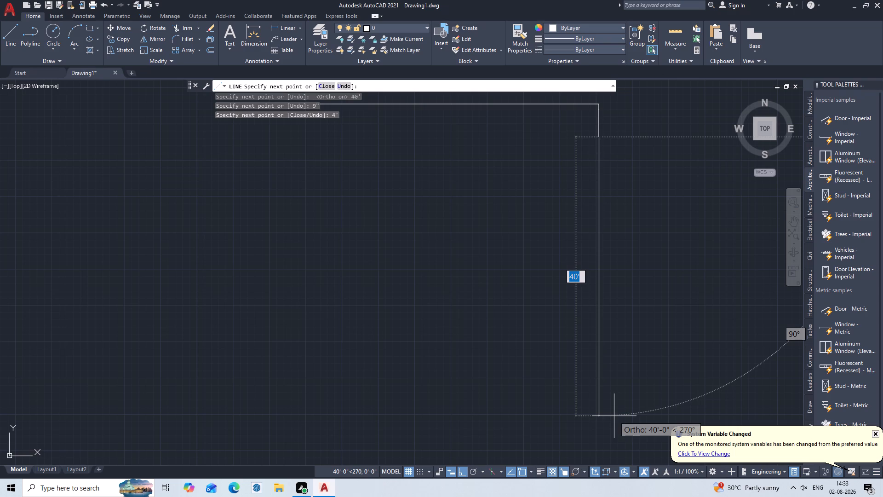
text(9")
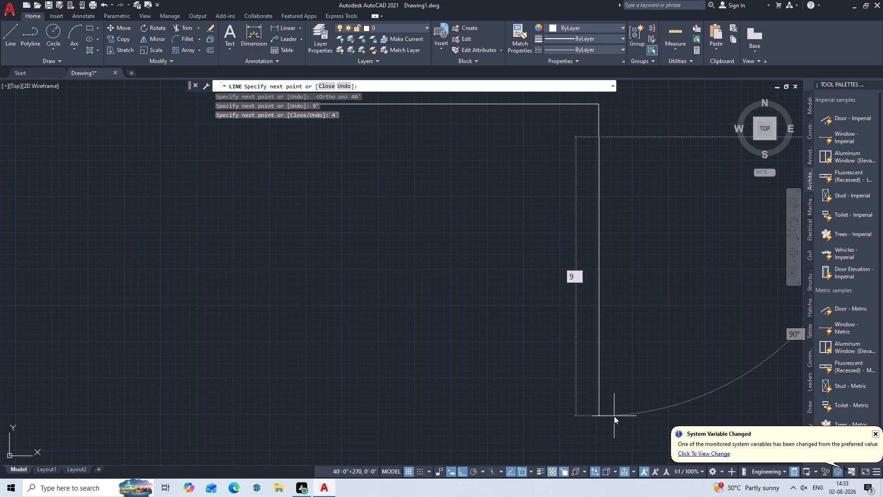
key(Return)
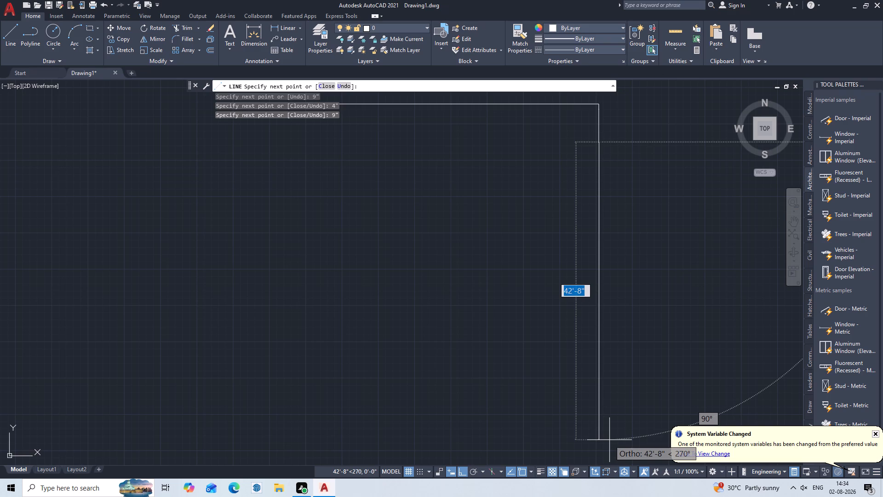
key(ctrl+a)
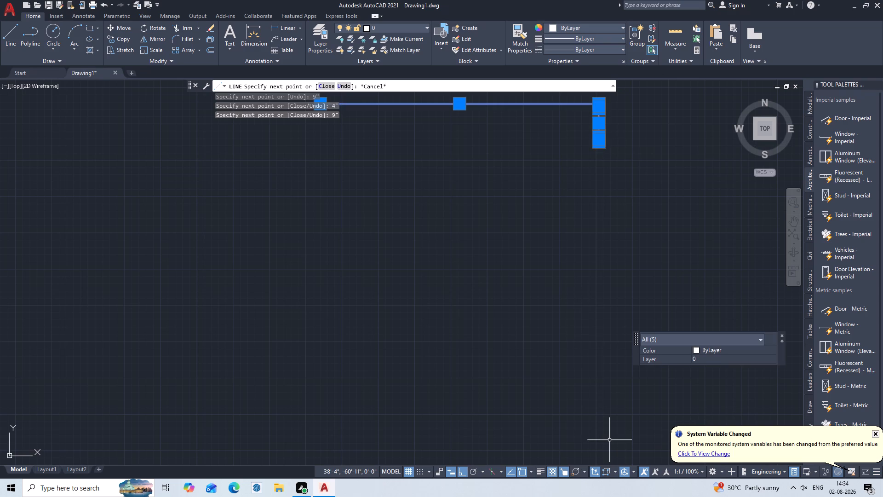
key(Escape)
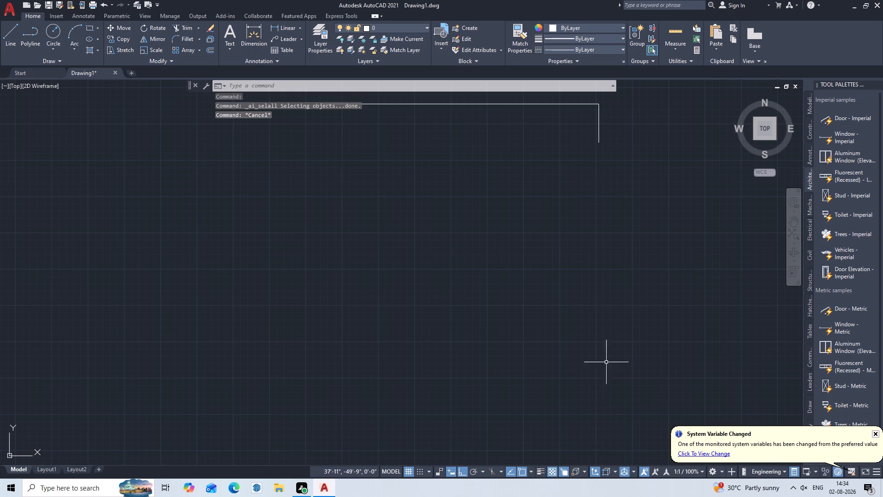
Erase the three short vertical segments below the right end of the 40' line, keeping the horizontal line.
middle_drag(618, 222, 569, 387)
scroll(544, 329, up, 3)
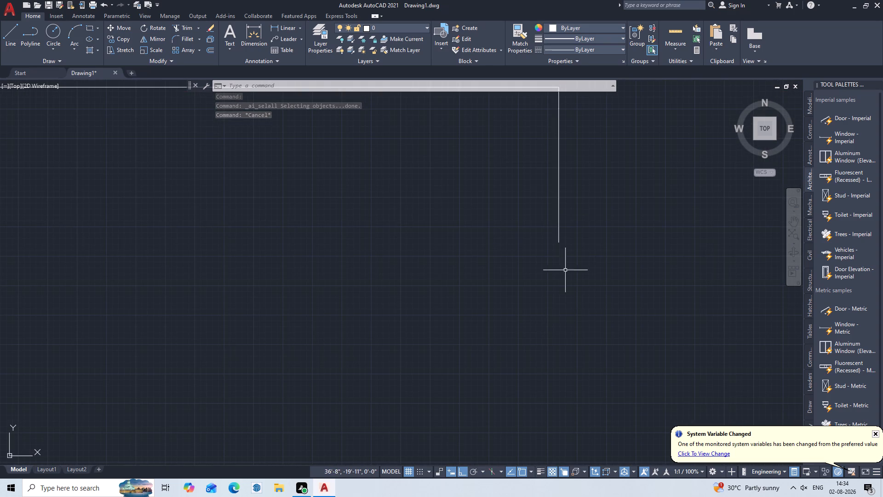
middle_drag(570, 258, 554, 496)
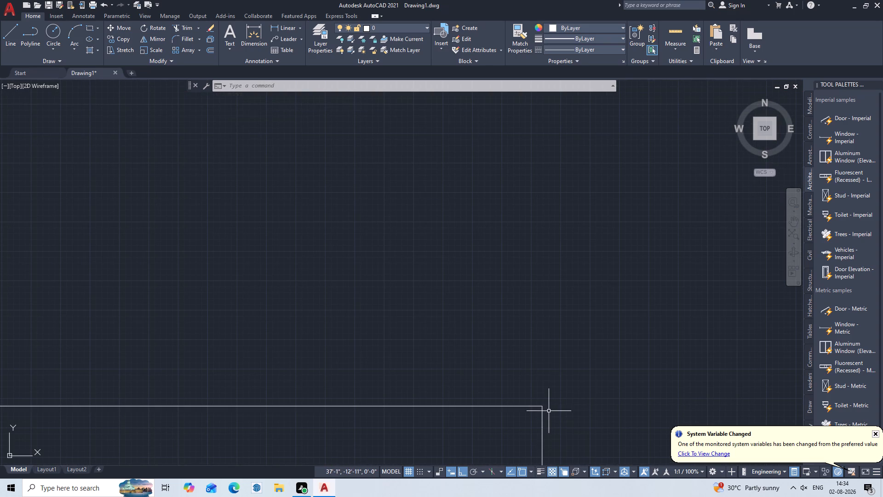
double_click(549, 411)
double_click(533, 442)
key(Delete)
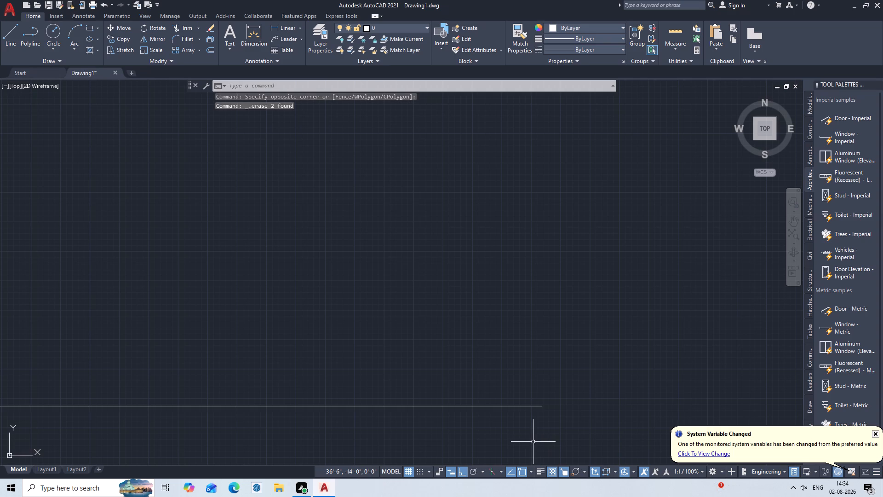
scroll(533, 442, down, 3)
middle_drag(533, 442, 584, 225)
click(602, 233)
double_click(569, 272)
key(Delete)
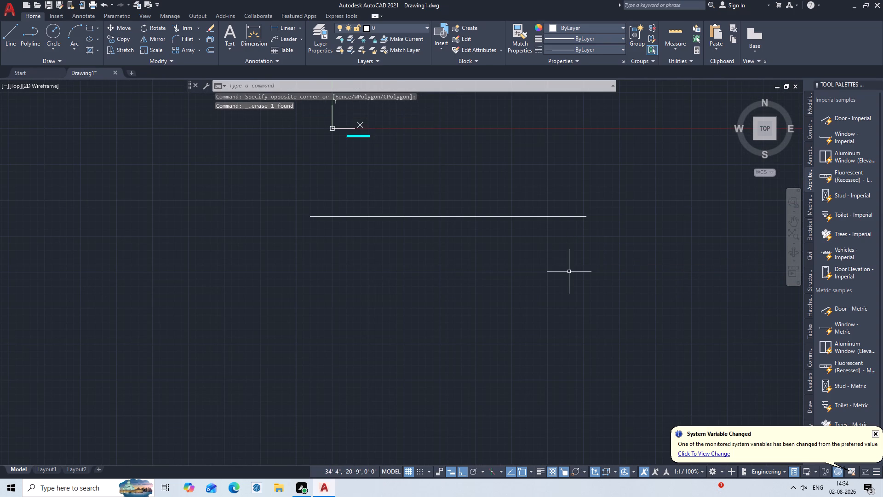
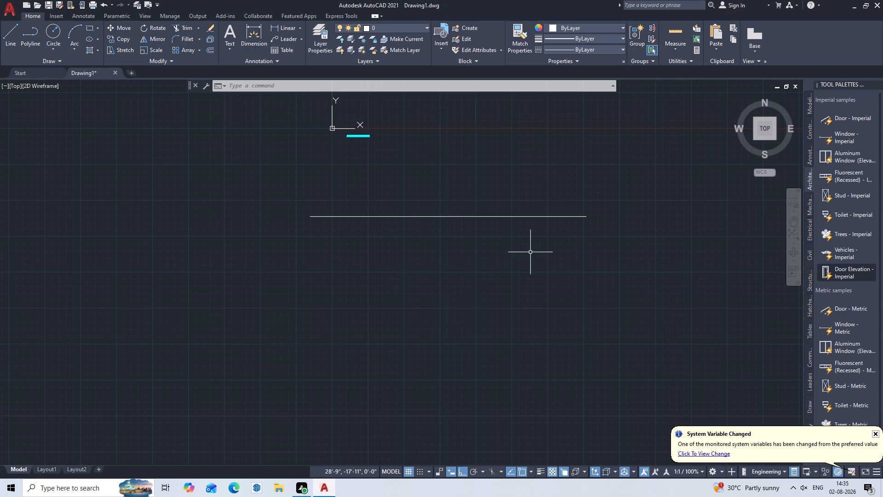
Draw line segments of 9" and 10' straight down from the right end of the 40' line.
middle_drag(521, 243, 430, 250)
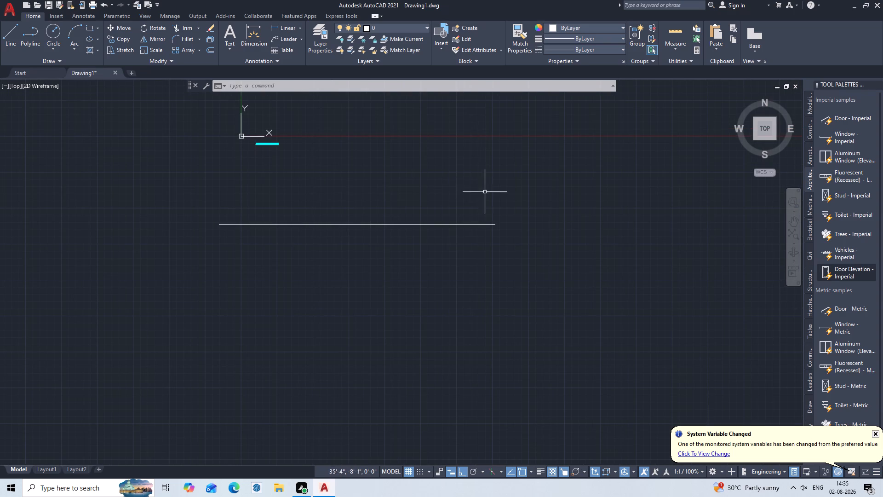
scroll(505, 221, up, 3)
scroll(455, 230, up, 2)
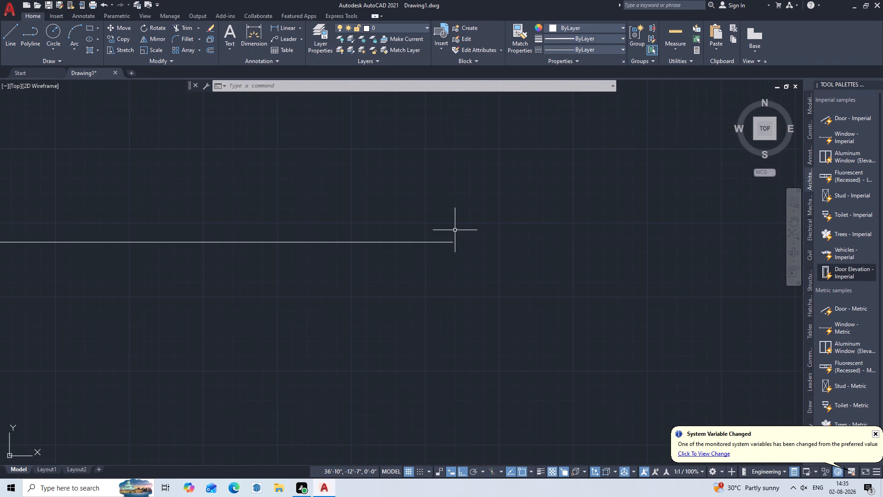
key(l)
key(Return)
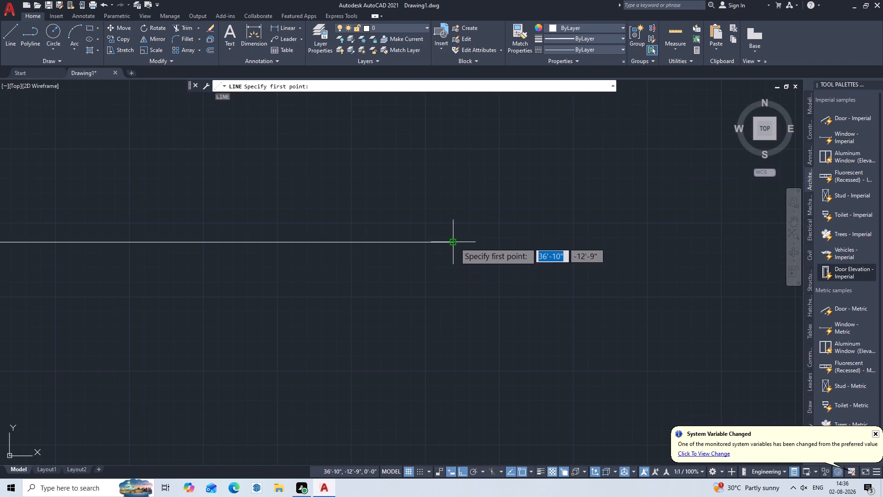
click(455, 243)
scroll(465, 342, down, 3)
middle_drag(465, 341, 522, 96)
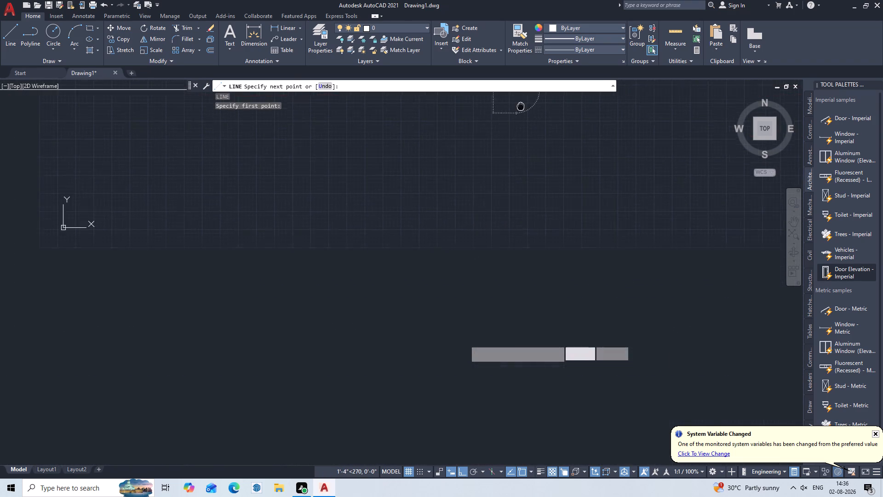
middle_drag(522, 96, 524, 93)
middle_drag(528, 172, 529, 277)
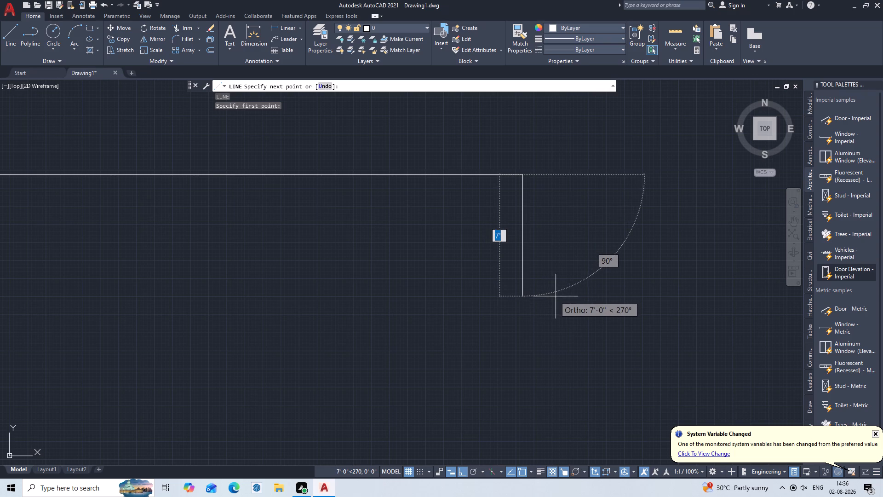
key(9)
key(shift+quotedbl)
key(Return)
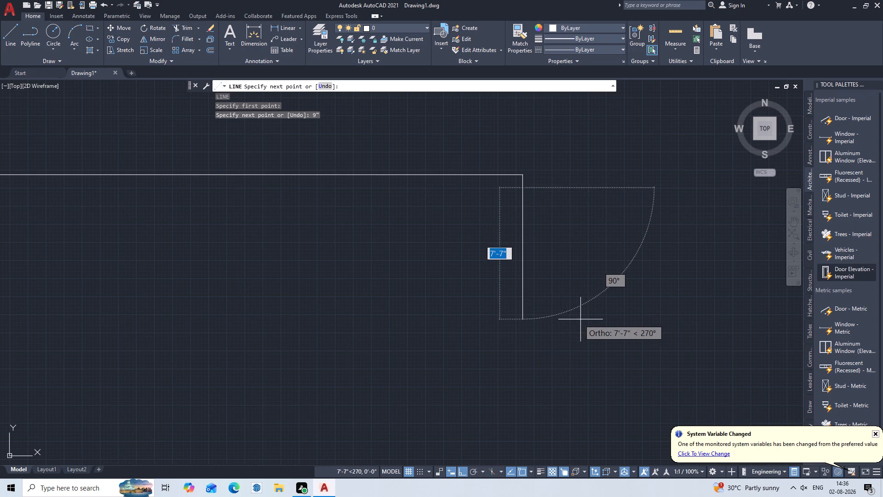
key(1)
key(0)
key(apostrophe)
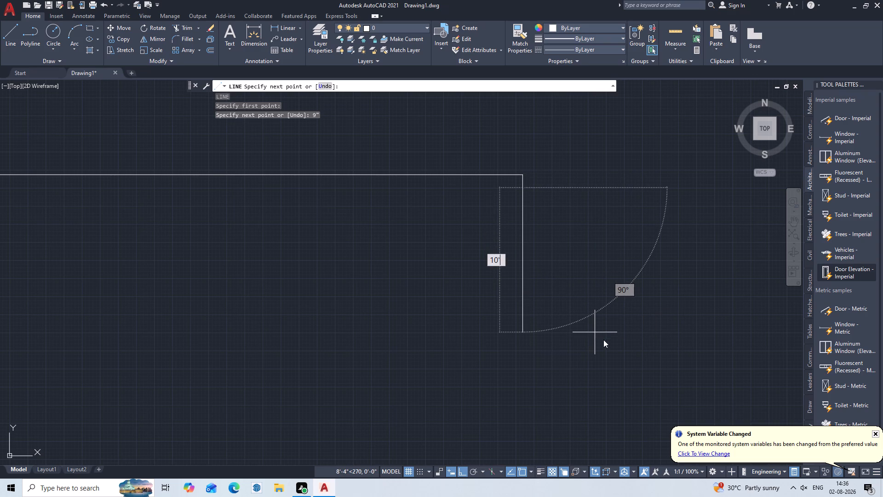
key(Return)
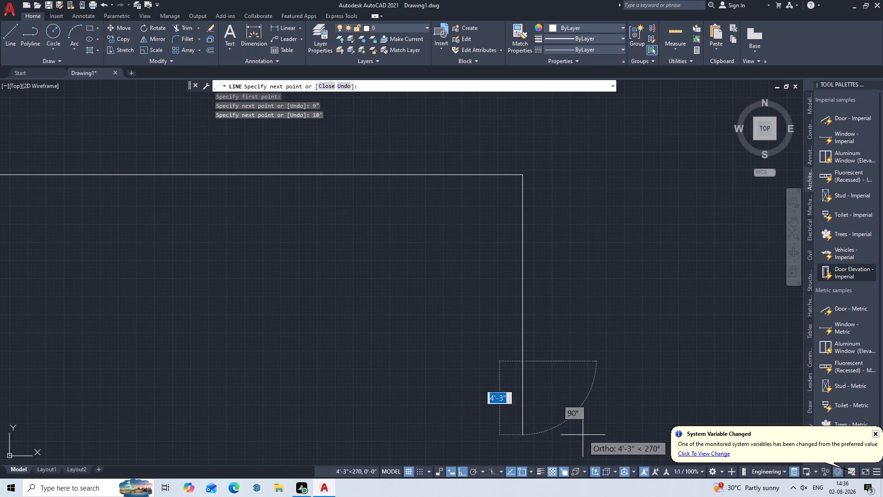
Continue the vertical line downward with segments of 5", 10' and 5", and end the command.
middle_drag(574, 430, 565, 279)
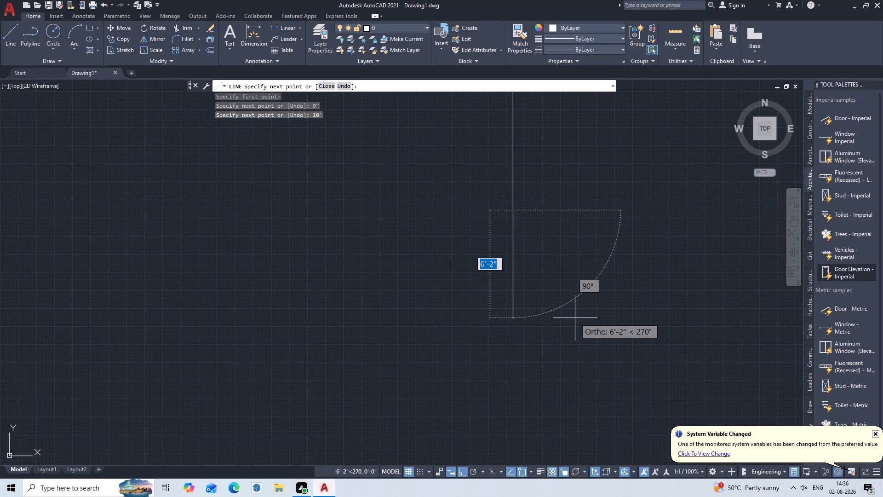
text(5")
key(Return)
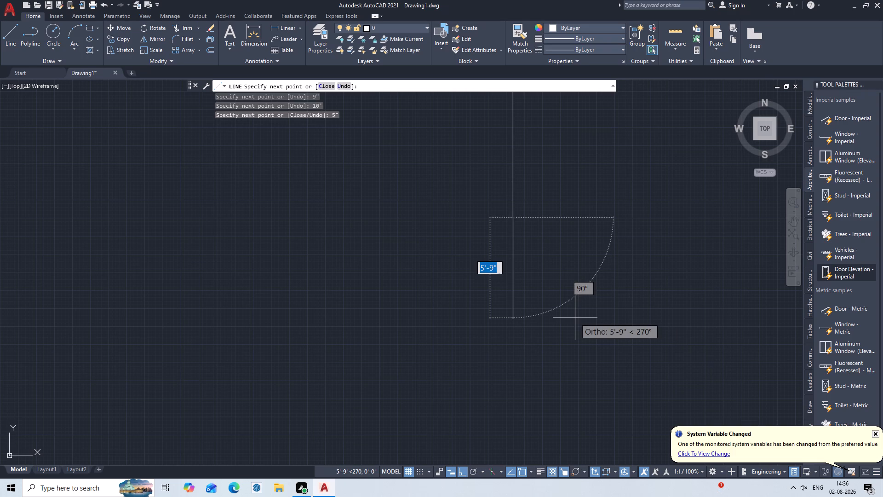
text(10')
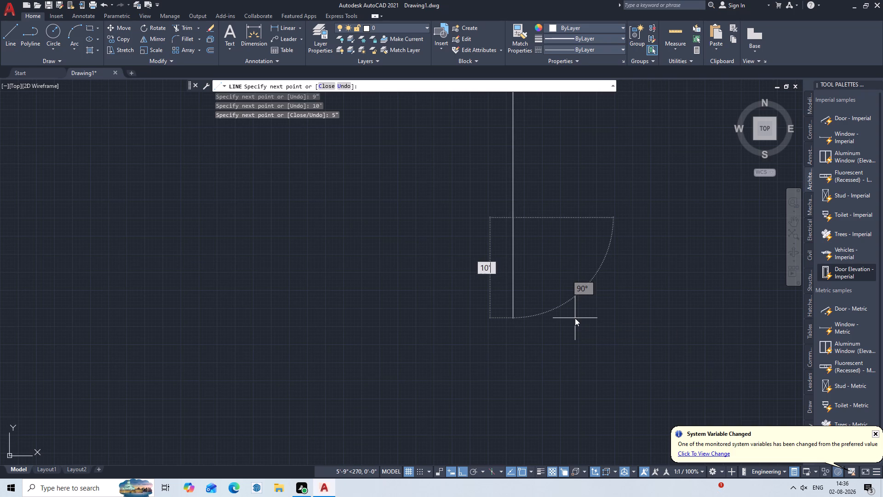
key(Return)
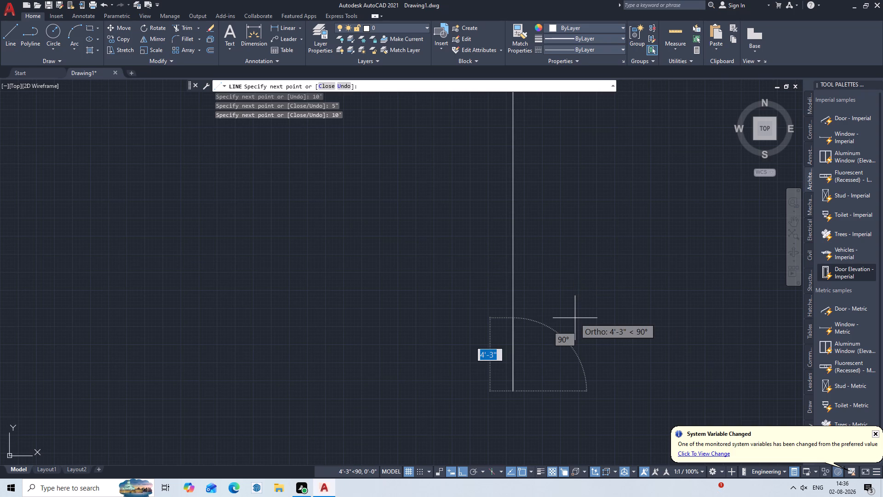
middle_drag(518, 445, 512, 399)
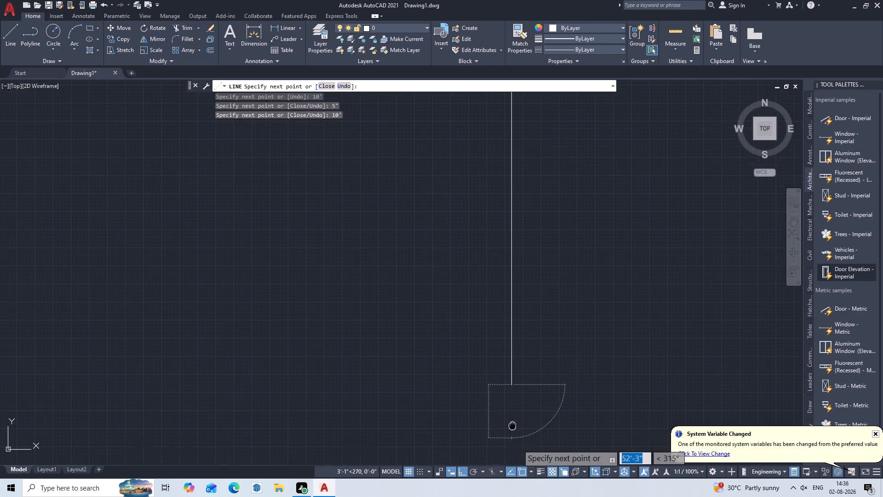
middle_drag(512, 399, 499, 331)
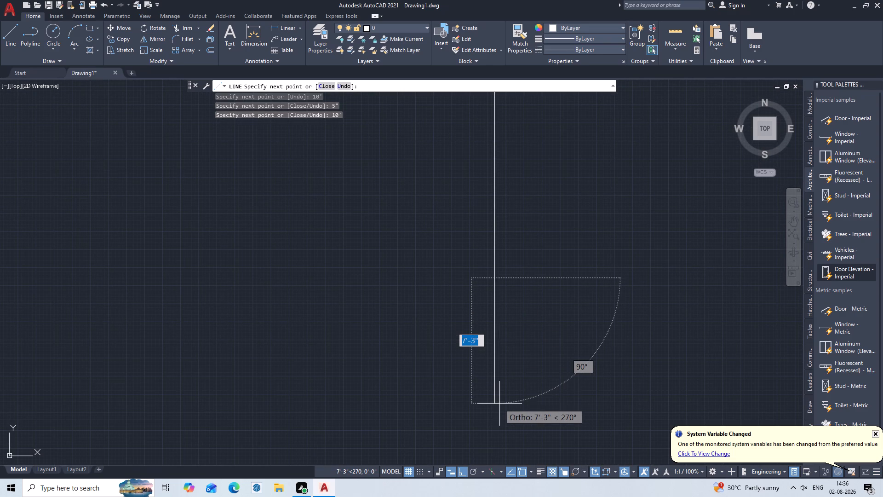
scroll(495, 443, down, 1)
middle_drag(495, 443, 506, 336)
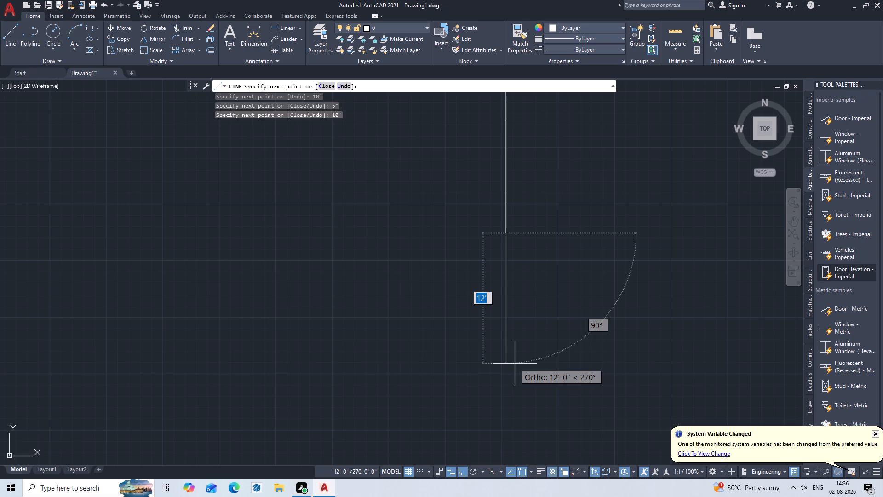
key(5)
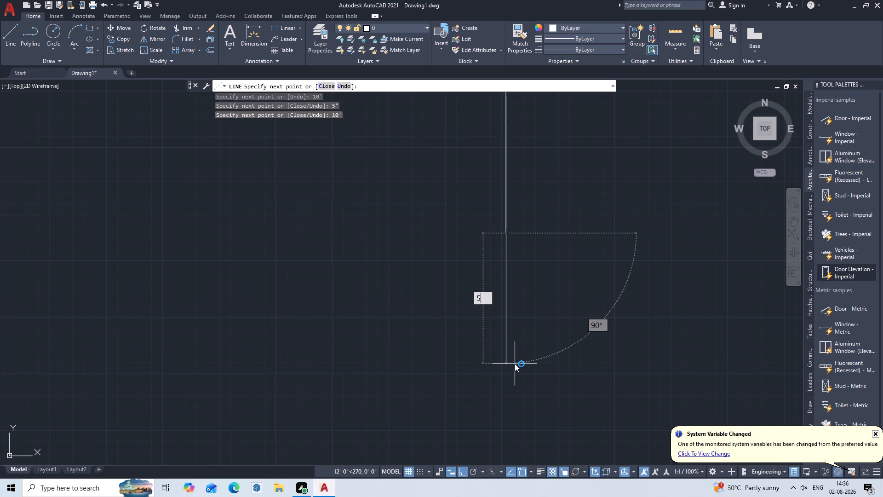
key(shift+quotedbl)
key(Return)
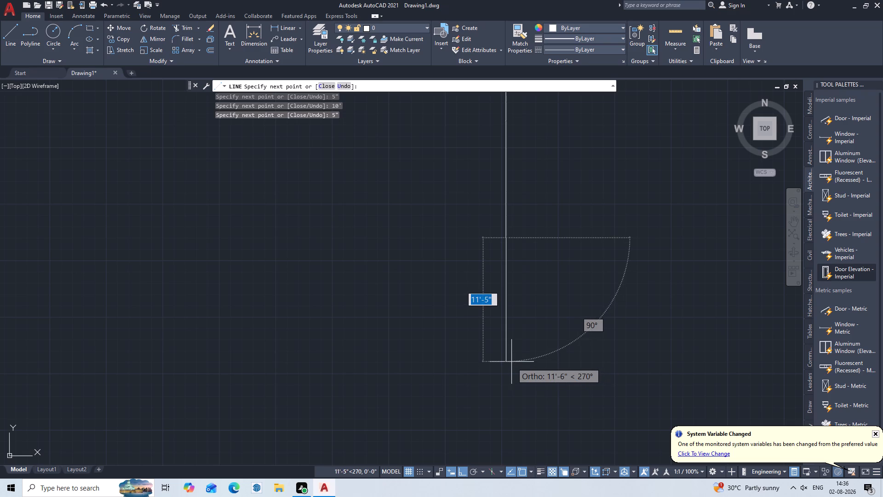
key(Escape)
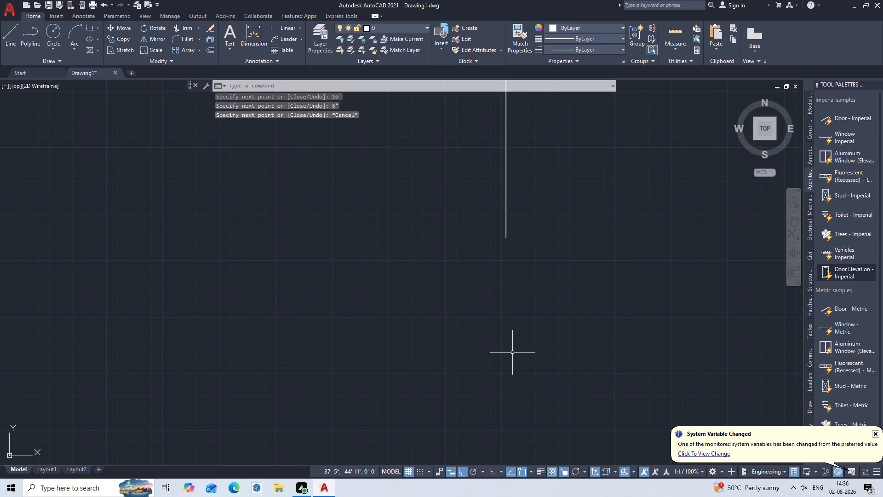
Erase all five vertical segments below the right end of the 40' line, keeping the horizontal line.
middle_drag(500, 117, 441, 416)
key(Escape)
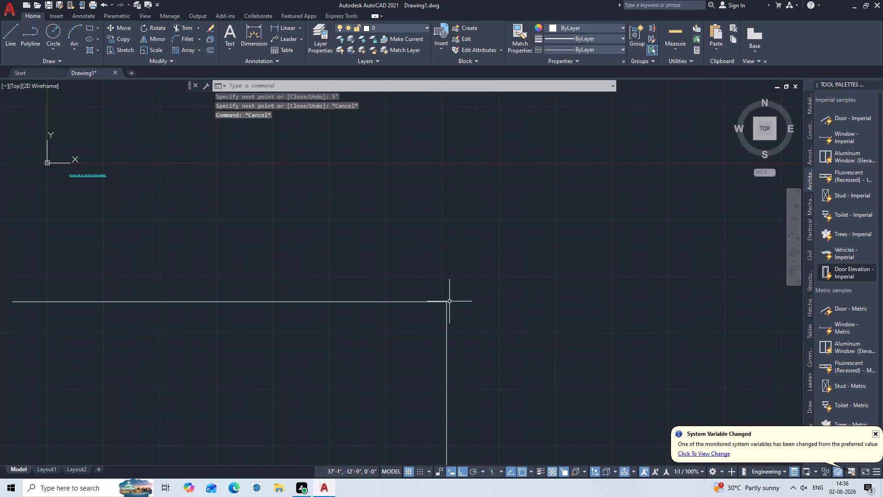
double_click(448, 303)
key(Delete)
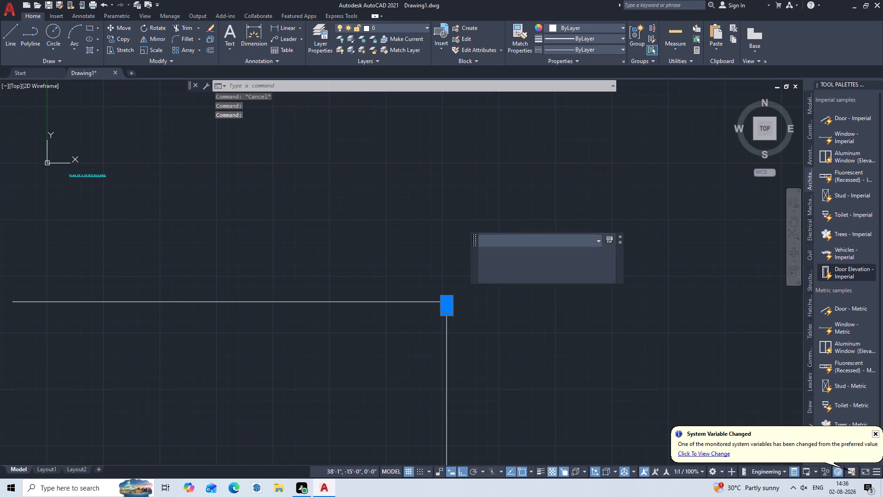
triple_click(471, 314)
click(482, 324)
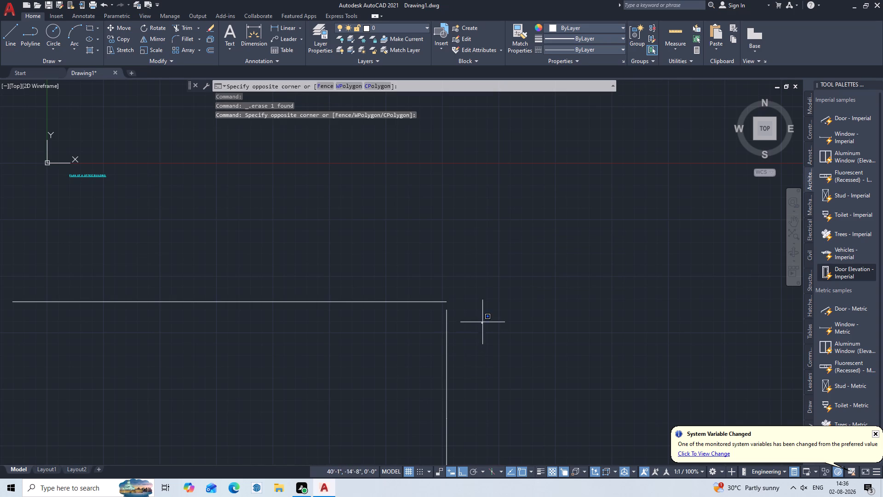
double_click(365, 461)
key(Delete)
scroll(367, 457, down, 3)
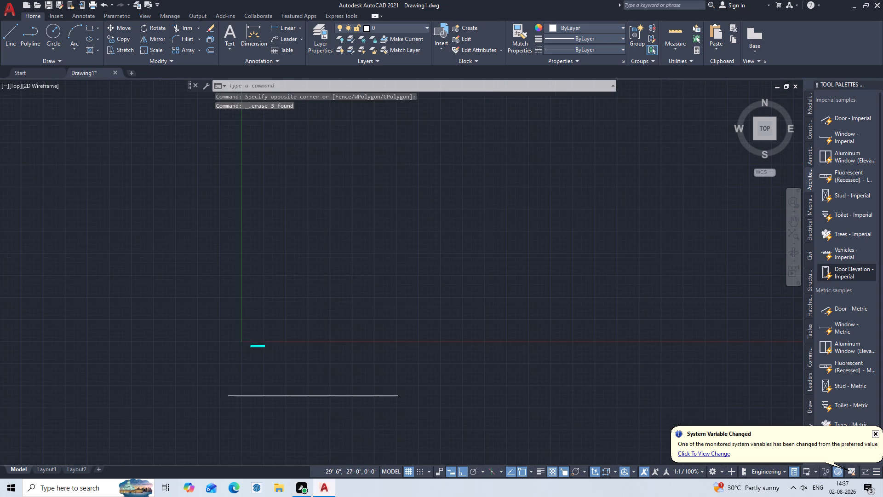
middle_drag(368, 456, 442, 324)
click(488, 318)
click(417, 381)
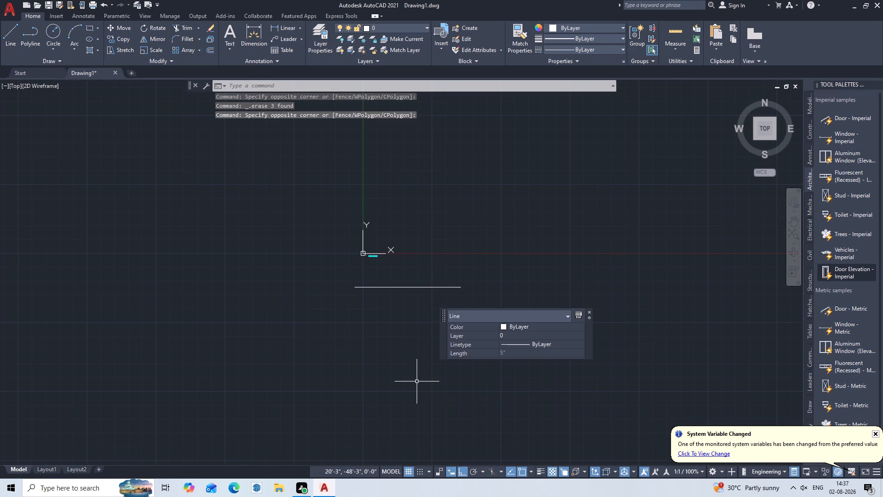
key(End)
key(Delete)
Draw line segments of 9" and 10' straight down from the right end of the 40' line.
scroll(445, 332, up, 2)
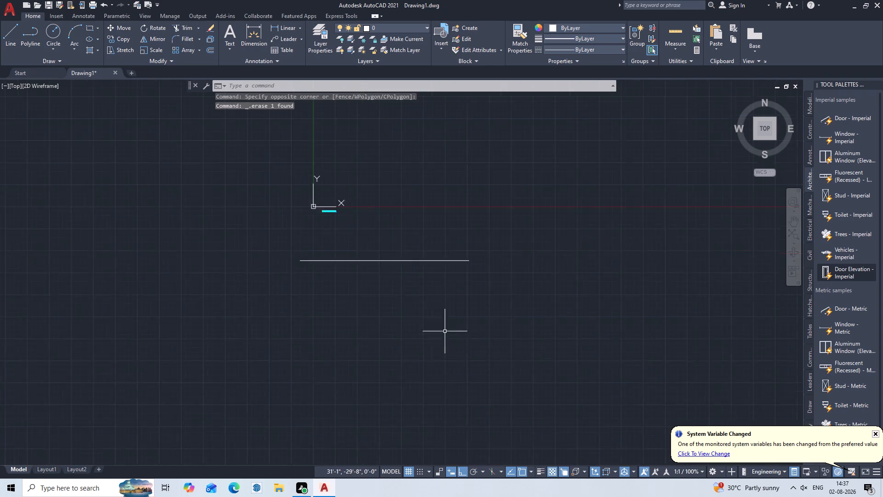
scroll(445, 330, up, 2)
middle_drag(445, 330, 406, 496)
key(l)
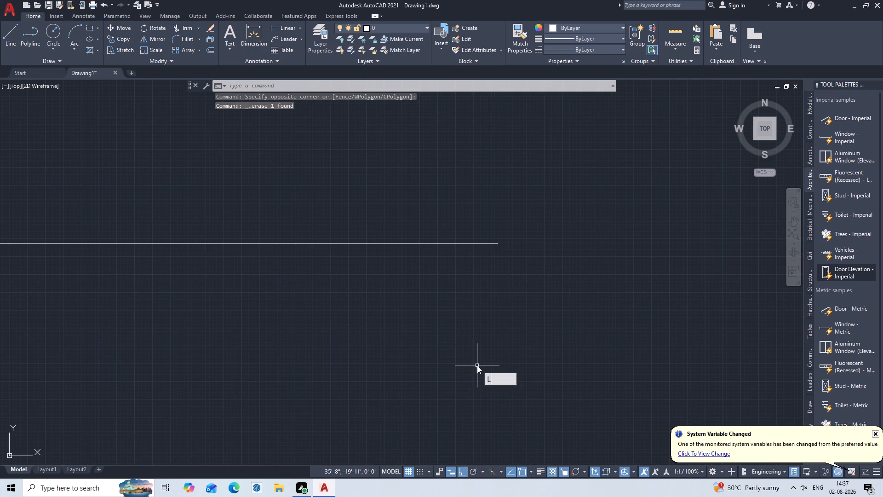
key(Return)
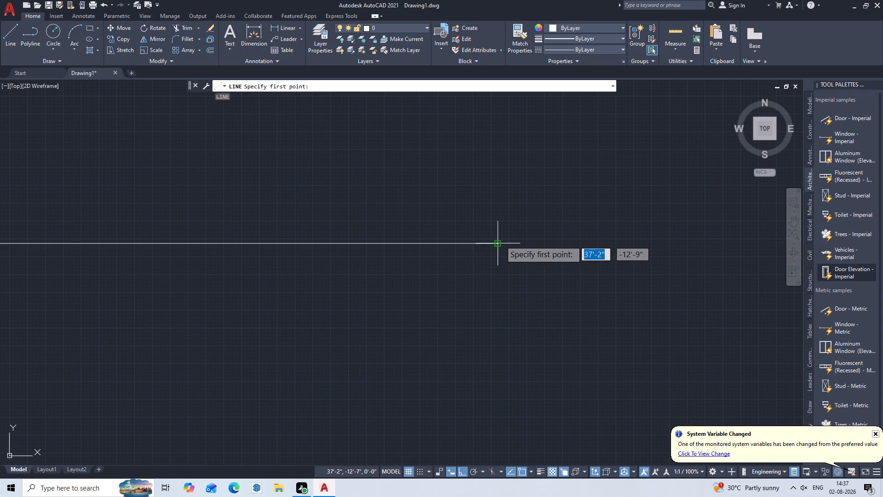
double_click(500, 241)
scroll(488, 331, down, 3)
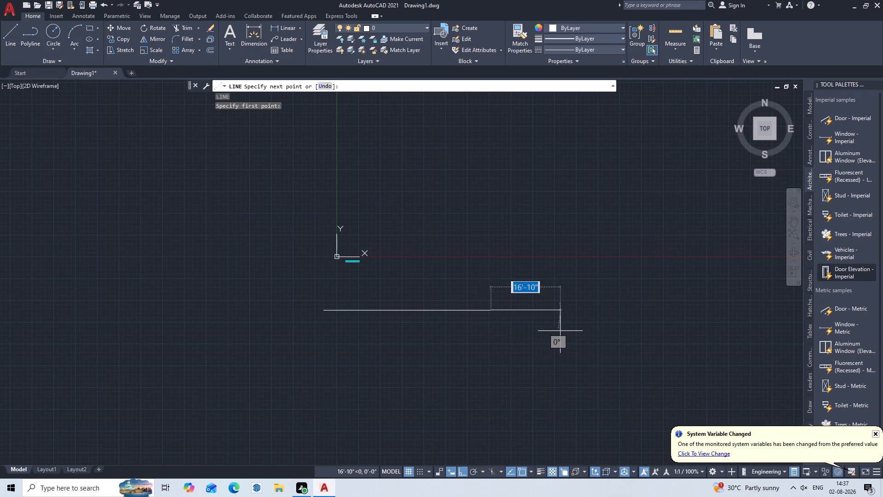
middle_drag(516, 375, 509, 277)
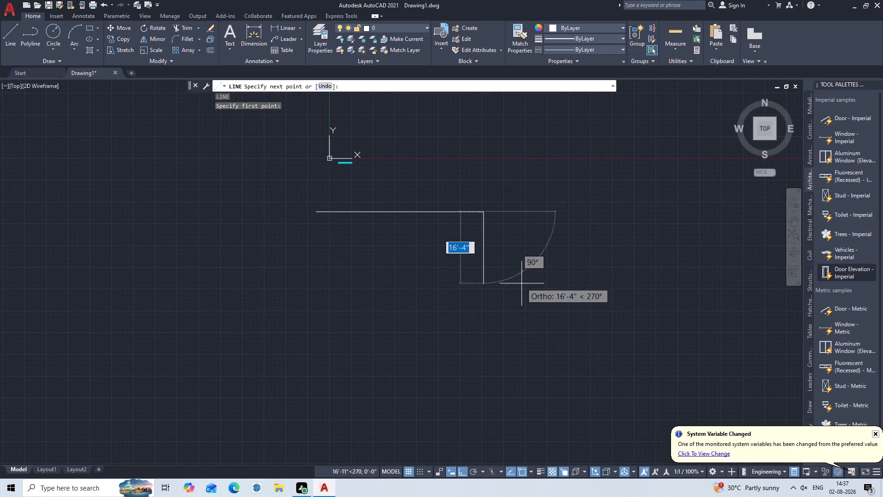
key(9)
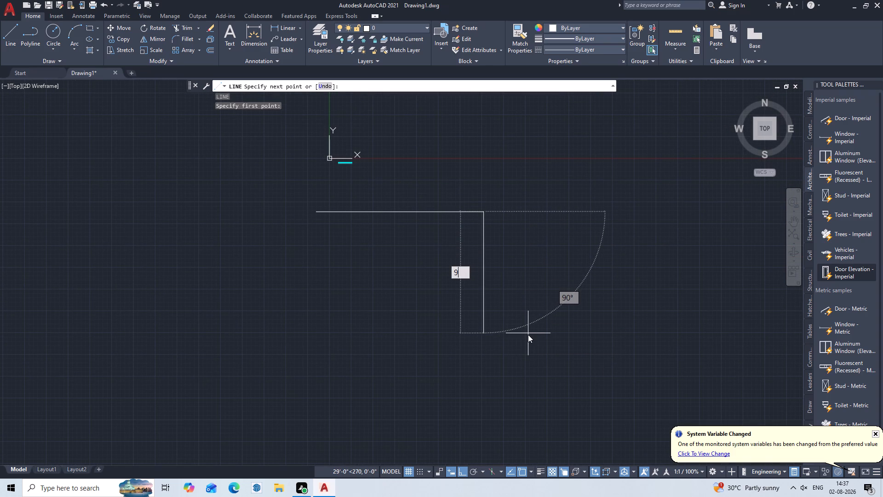
key(shift+quotedbl)
key(Return)
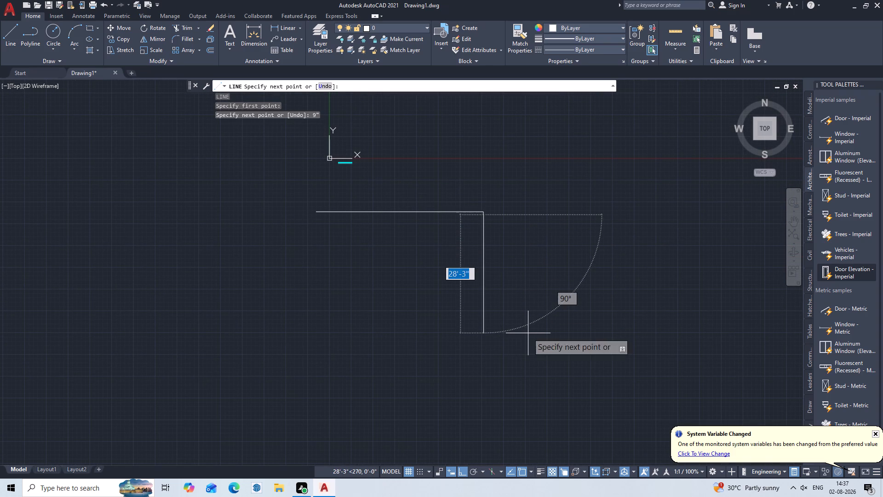
text(10')
key(Return)
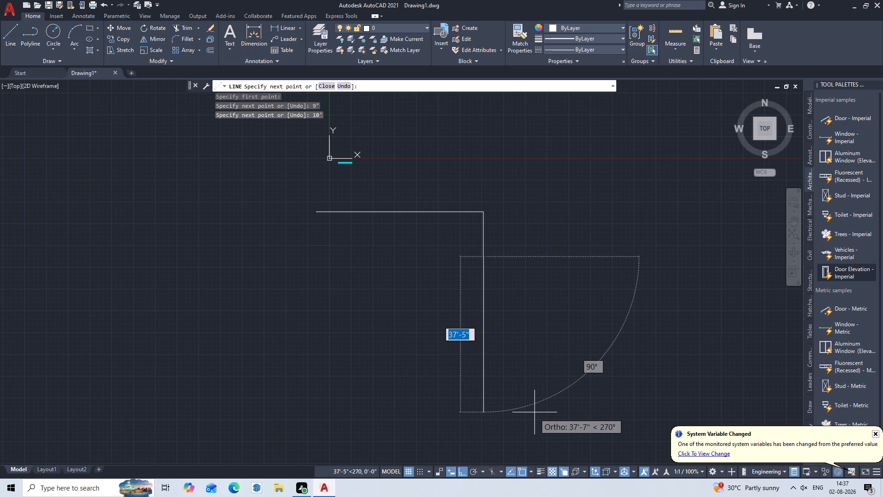
Continue the vertical line downward with segments of 5", 10' and 5".
key(5)
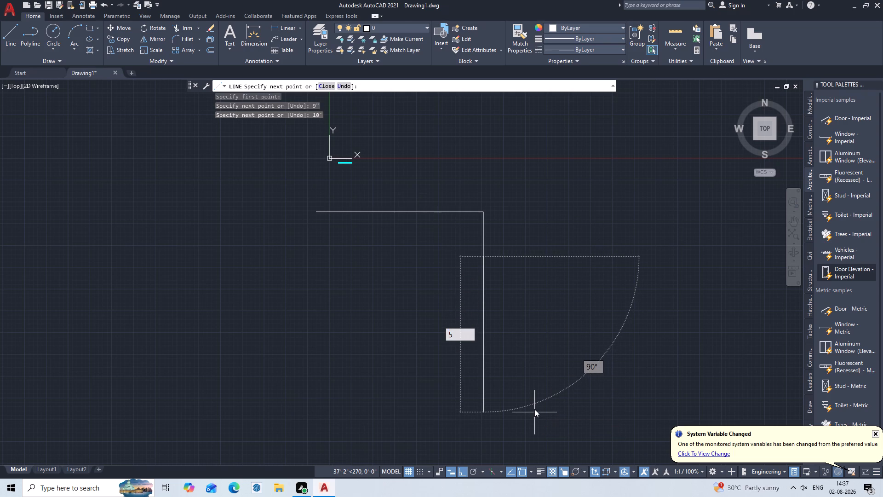
key(shift+quotedbl)
key(Return)
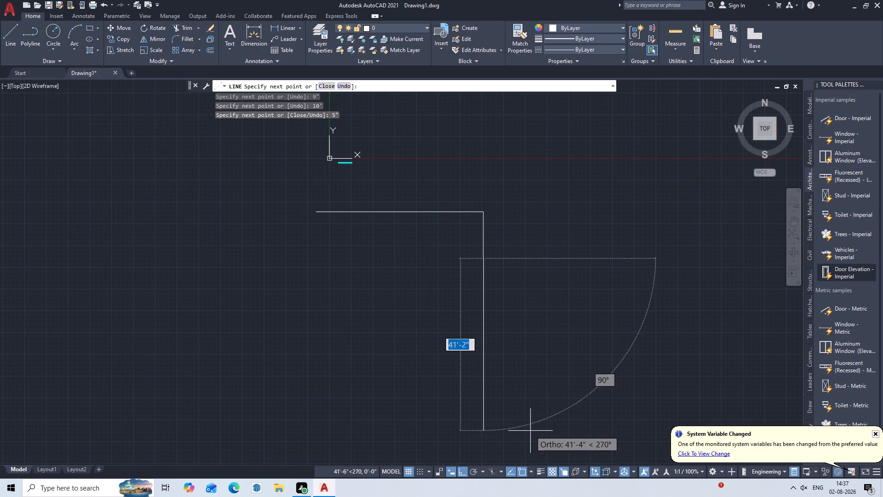
scroll(532, 426, down, 1)
middle_drag(526, 425, 529, 341)
scroll(529, 341, up, 1)
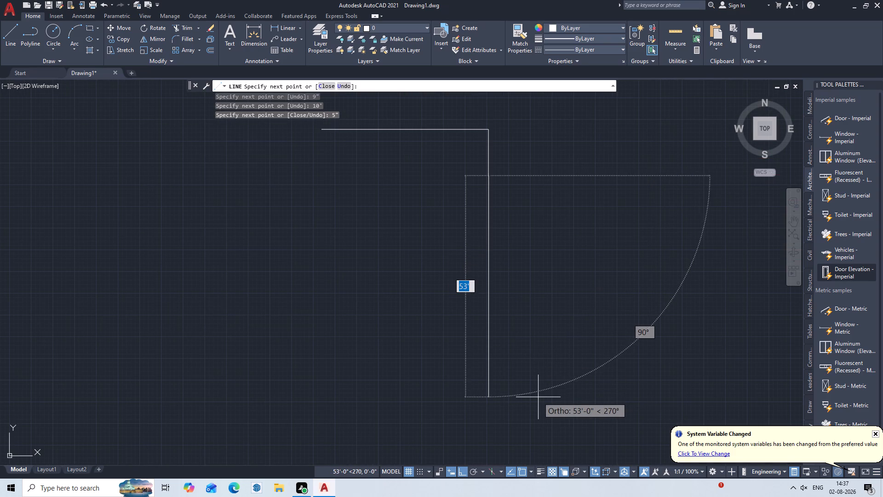
key(1)
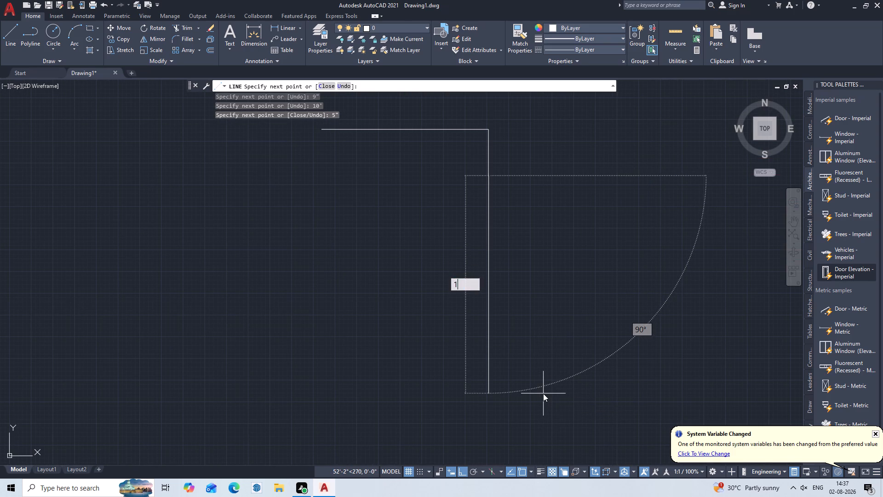
key(0)
key(apostrophe)
key(Return)
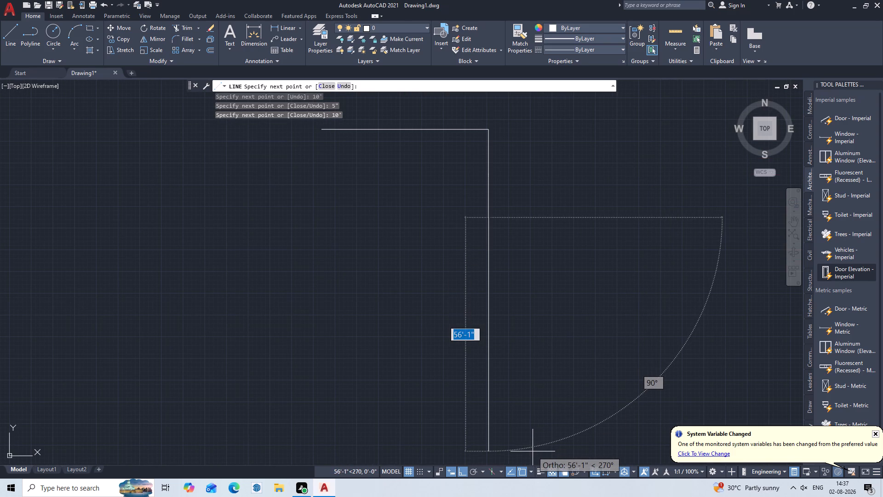
key(5)
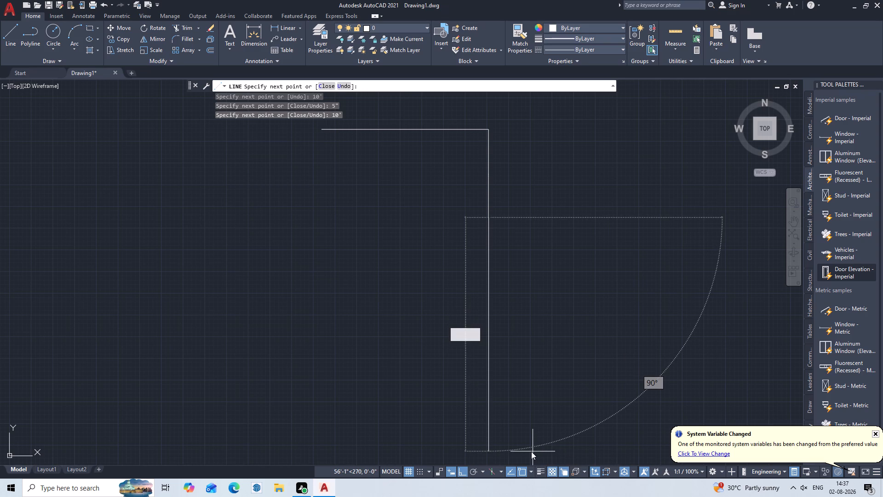
key(shift+quotedbl)
key(Return)
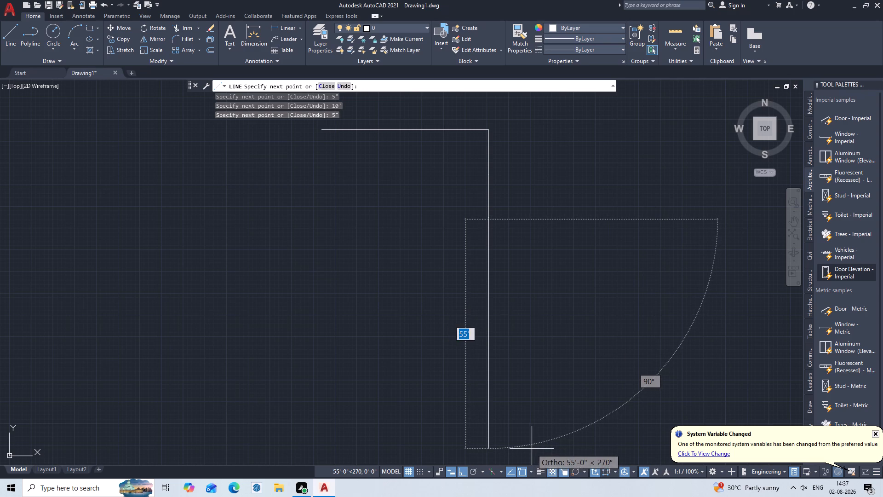
Extend the same vertical wall line downward with segments of 5', 5" and 5'.
key(5)
key(apostrophe)
key(Return)
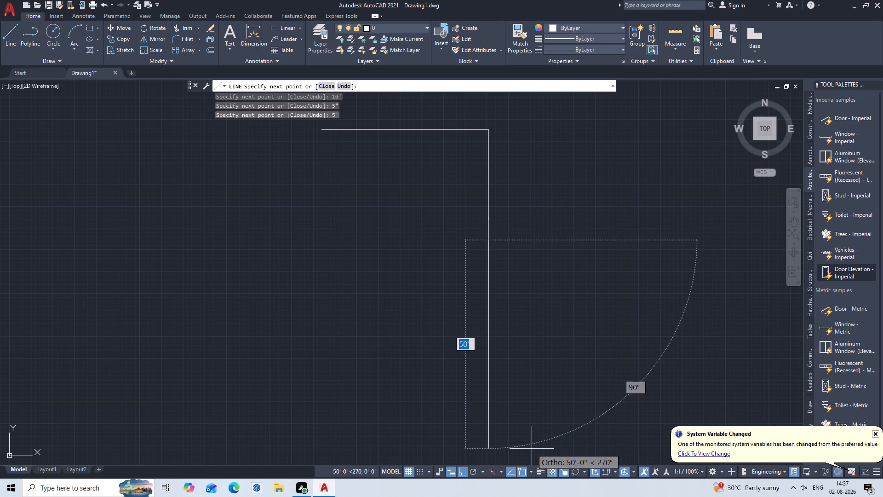
scroll(532, 449, down, 1)
middle_drag(528, 451, 537, 355)
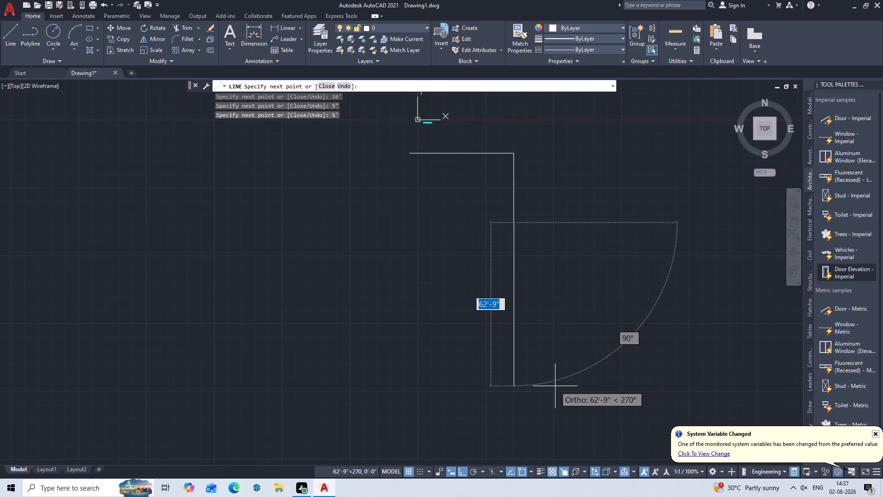
key(5)
key(shift+quotedbl)
key(Return)
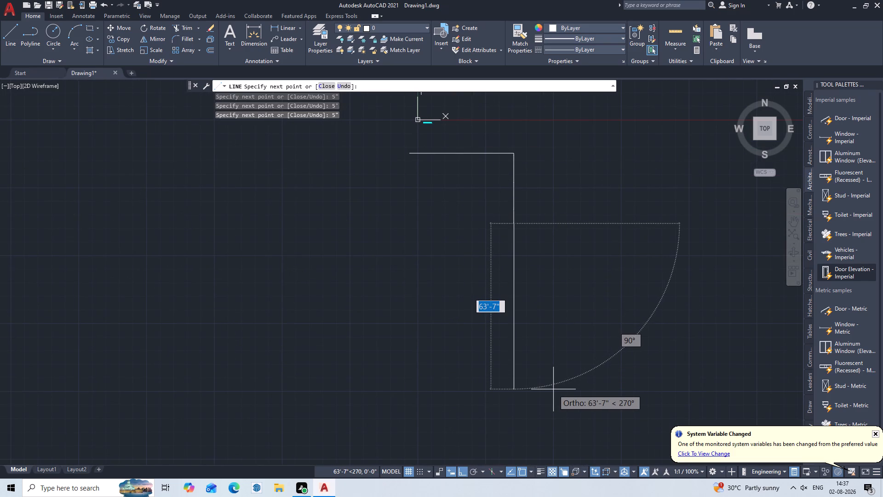
key(5)
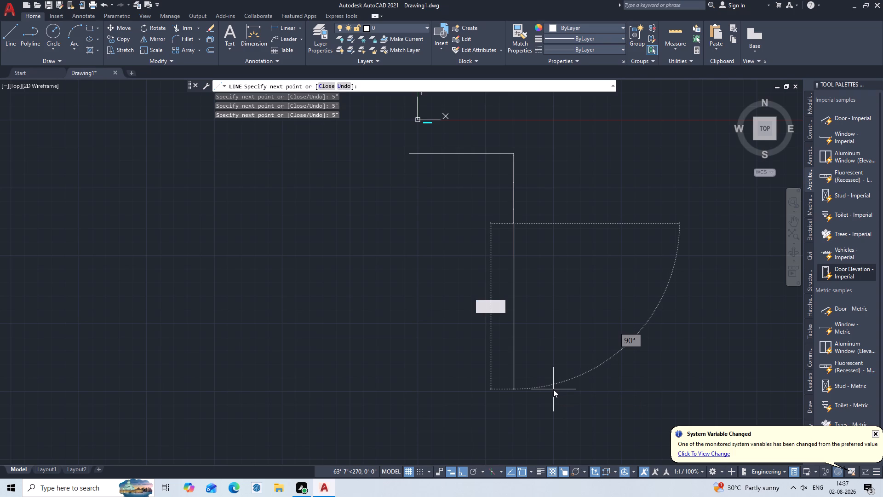
key(apostrophe)
key(Return)
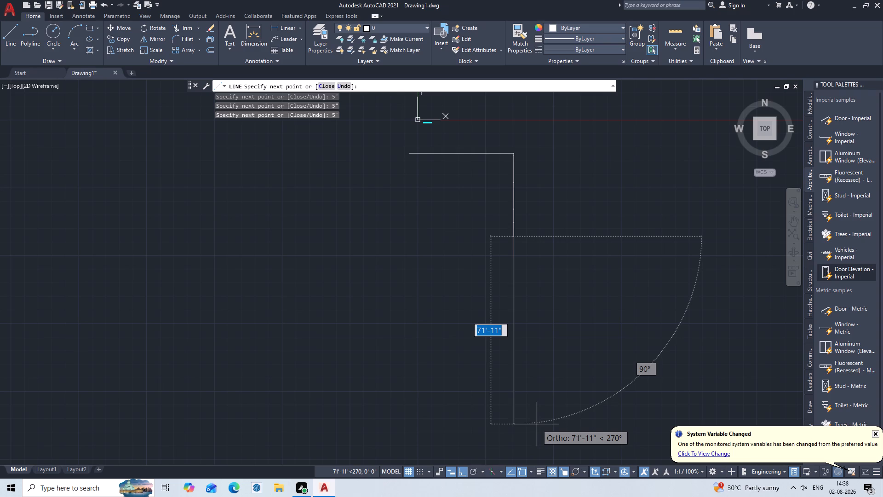
Add further downward segments of 5", 5', 5" and 5' to the right-side vertical line.
key(5)
key(shift+quotedbl)
key(Return)
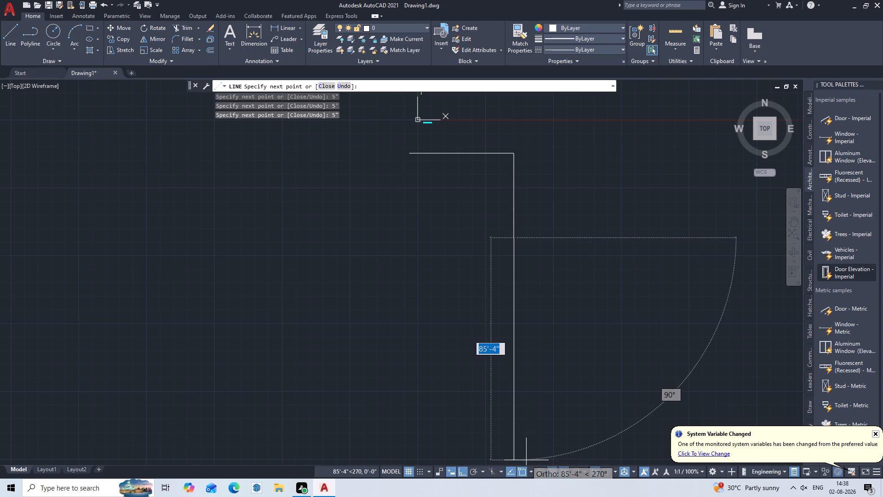
key(5)
key(apostrophe)
key(Return)
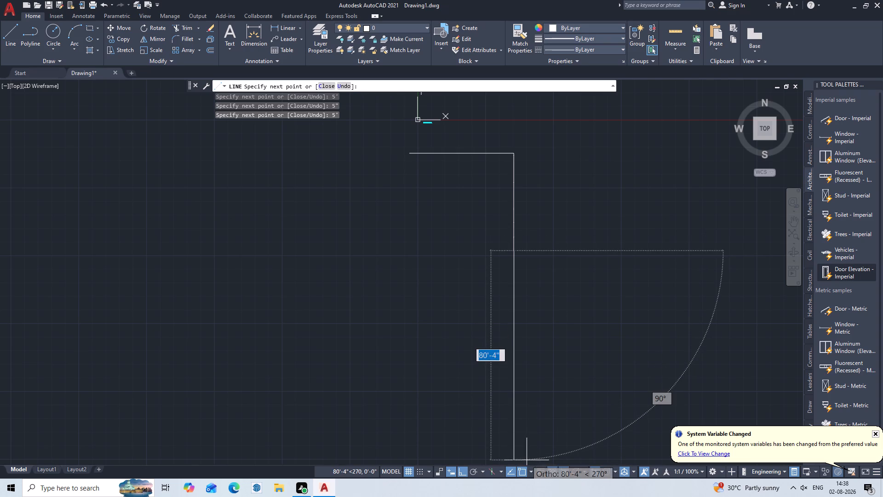
scroll(535, 449, down, 2)
middle_drag(534, 446, 528, 320)
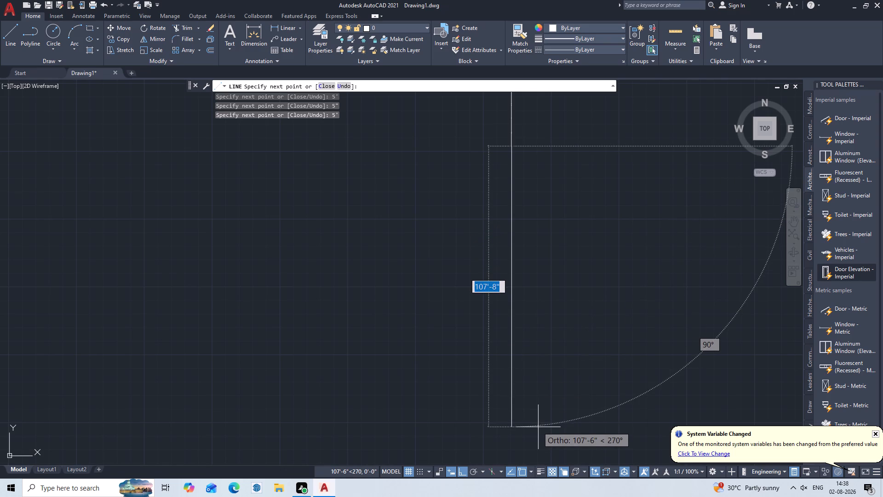
key(5)
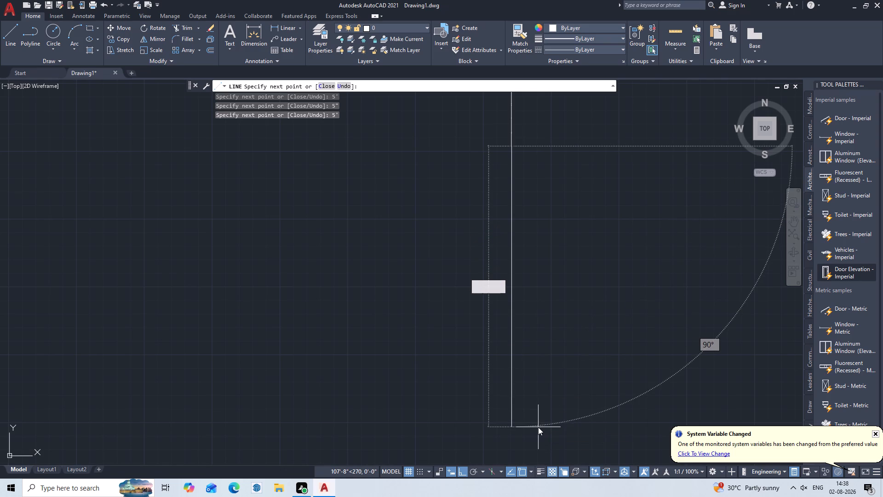
key(shift+quotedbl)
key(Return)
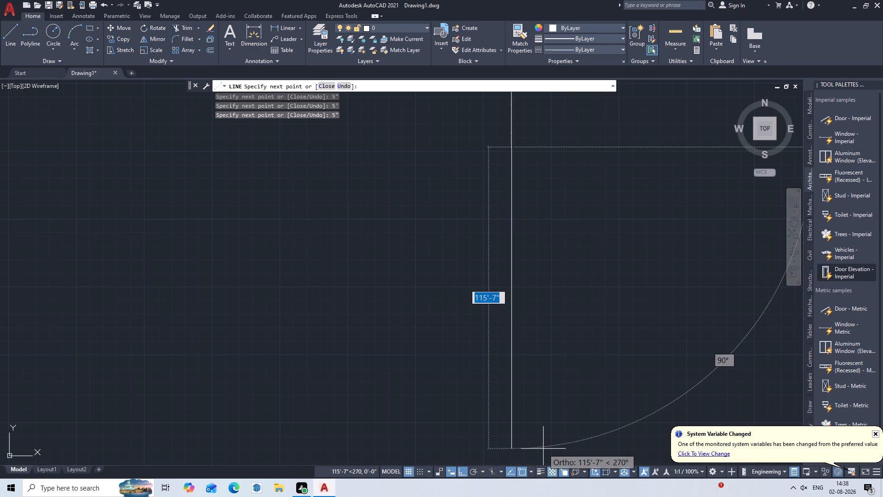
key(5)
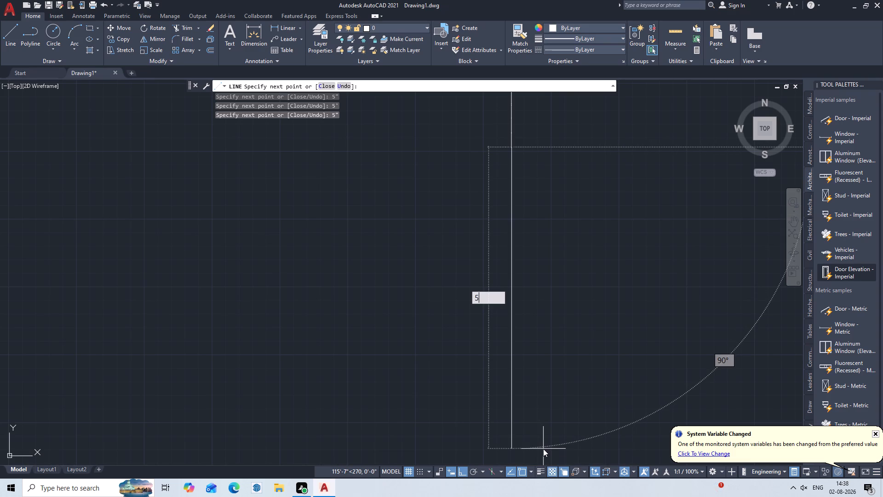
key(apostrophe)
key(Return)
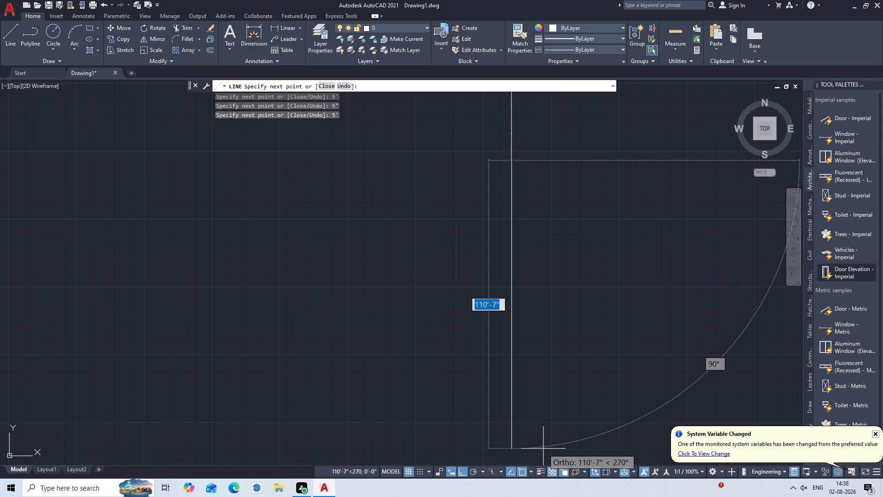
Finish the right side of the plan with downward segments of 5", 7' and 9".
scroll(543, 449, down, 1)
middle_drag(543, 449, 540, 371)
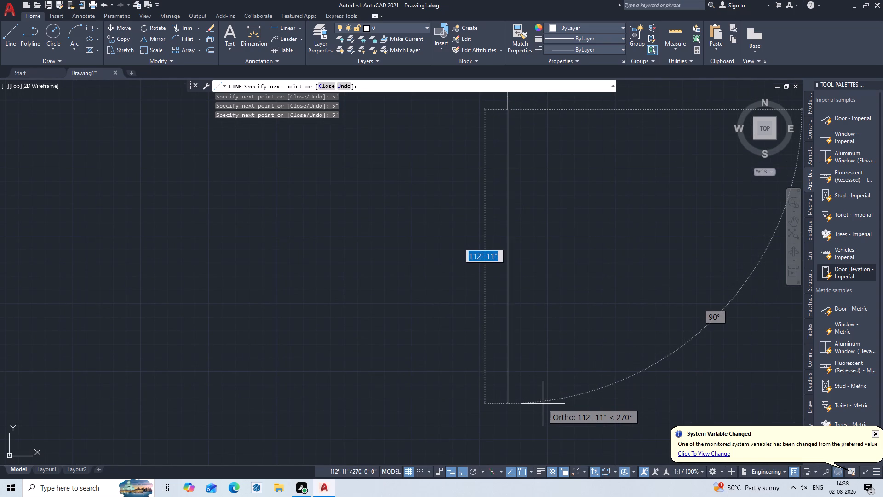
text(5")
key(Return)
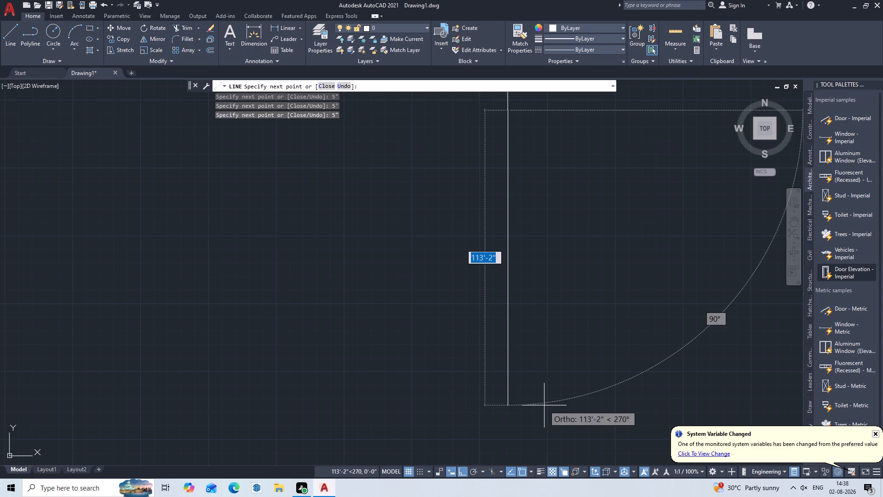
text(7')
key(Return)
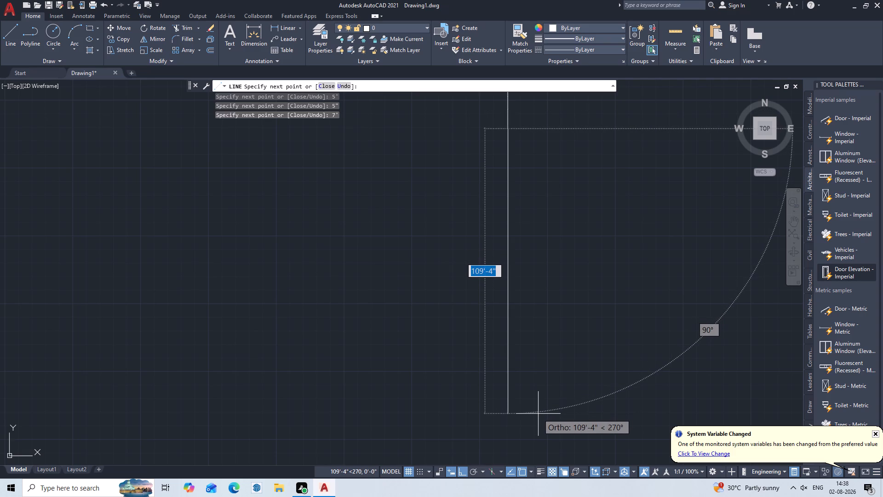
key(9)
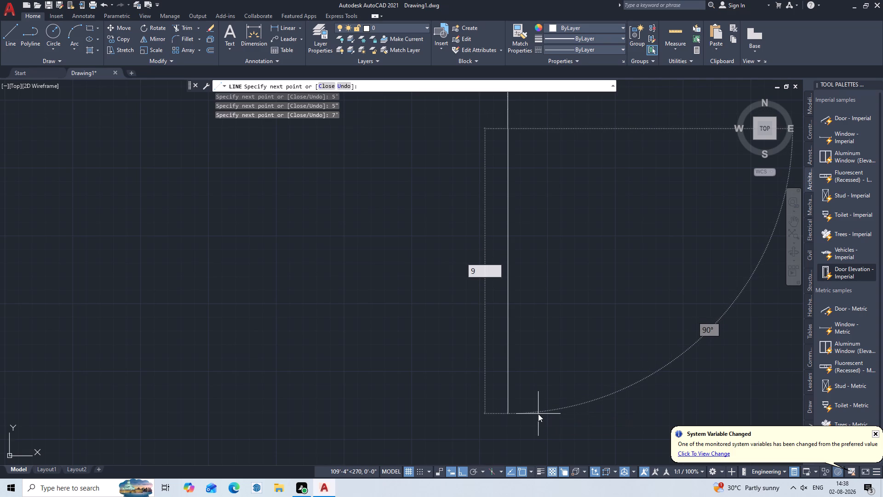
key(shift+quotedbl)
key(Return)
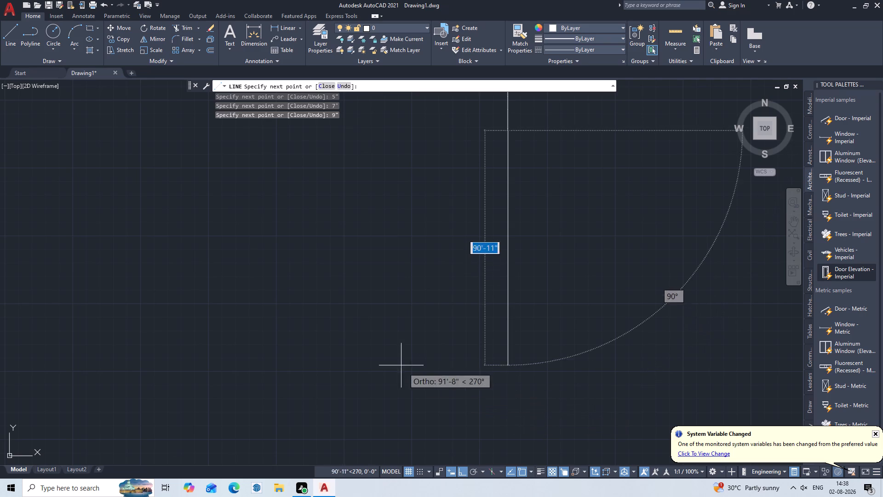
Draw the plan's bottom line 40' to the left from the lower end of the right side.
middle_drag(310, 289, 353, 410)
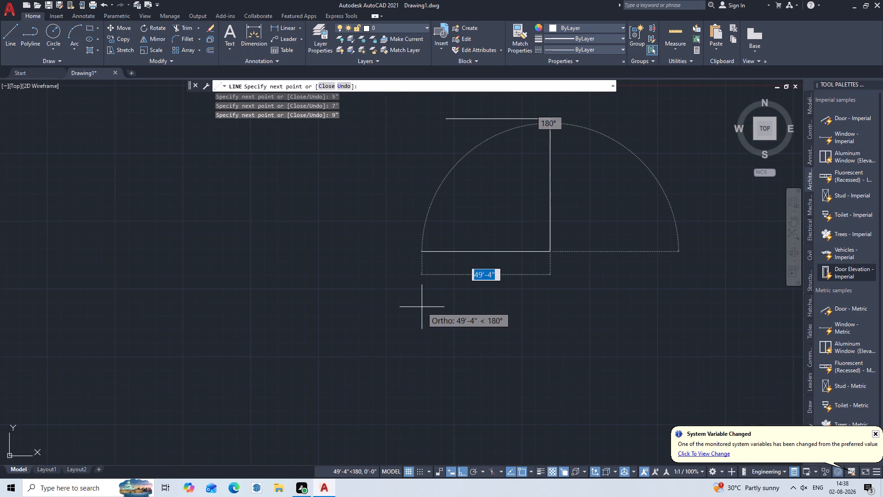
text(40)
key(apostrophe)
key(Return)
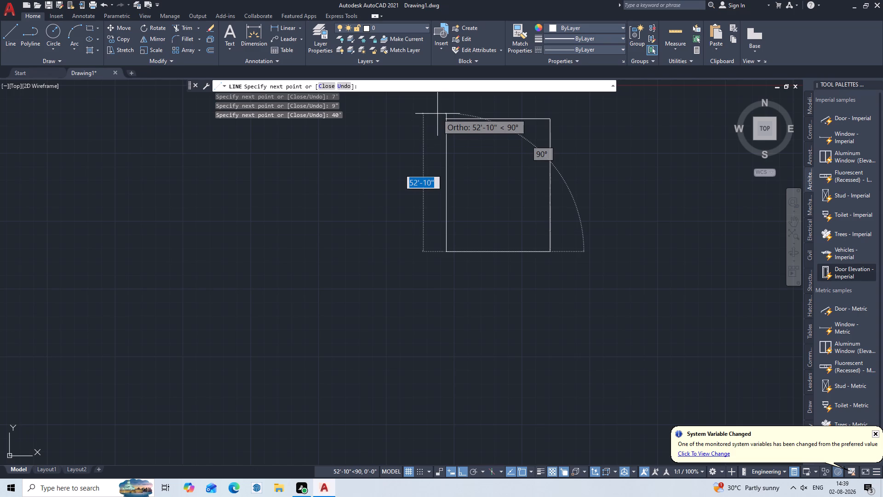
scroll(437, 114, up, 1)
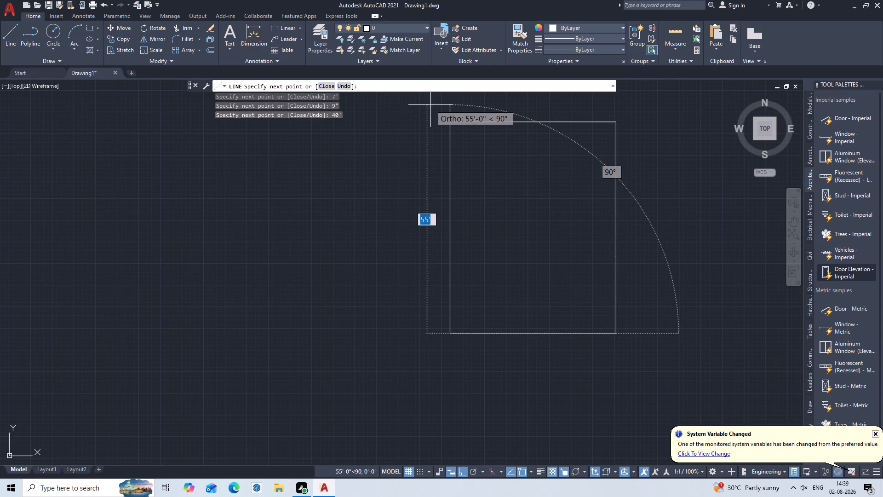
Start the plan's left side upward from the bottom line's left end with segments of 9", 7', 5" and 5'.
key(9)
key(shift+quotedbl)
key(Return)
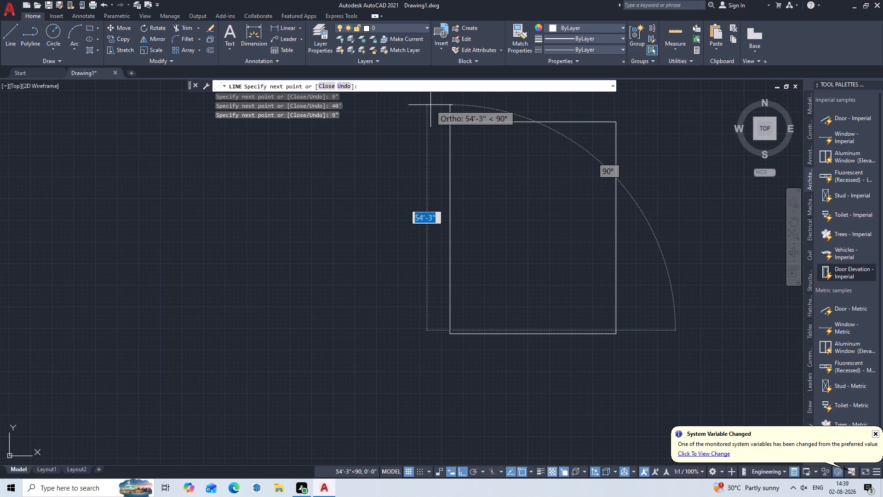
text(7')
key(Return)
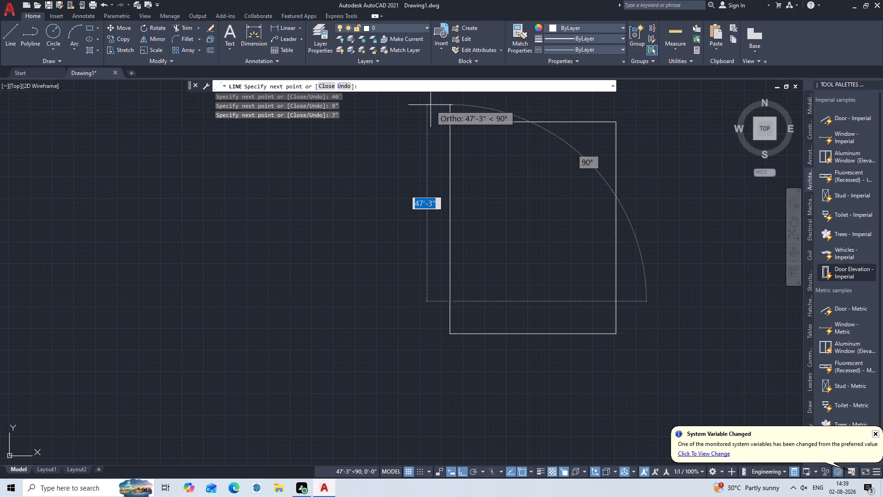
text(5")
key(Return)
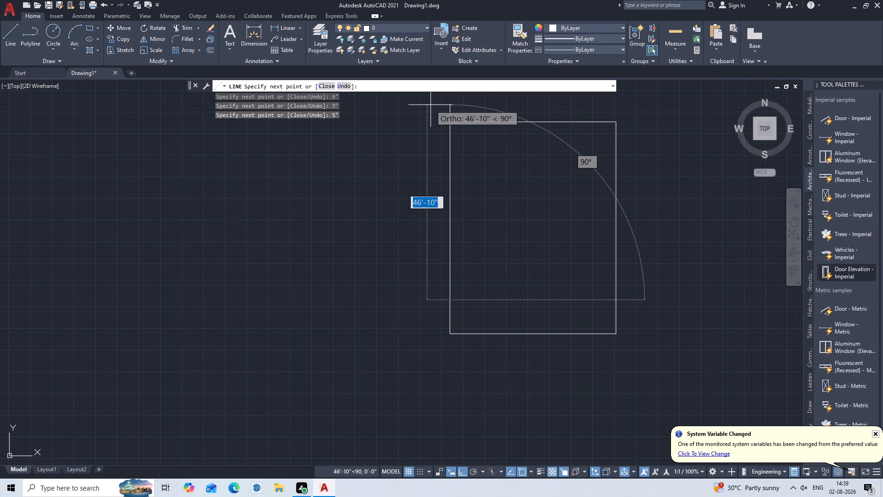
text(5')
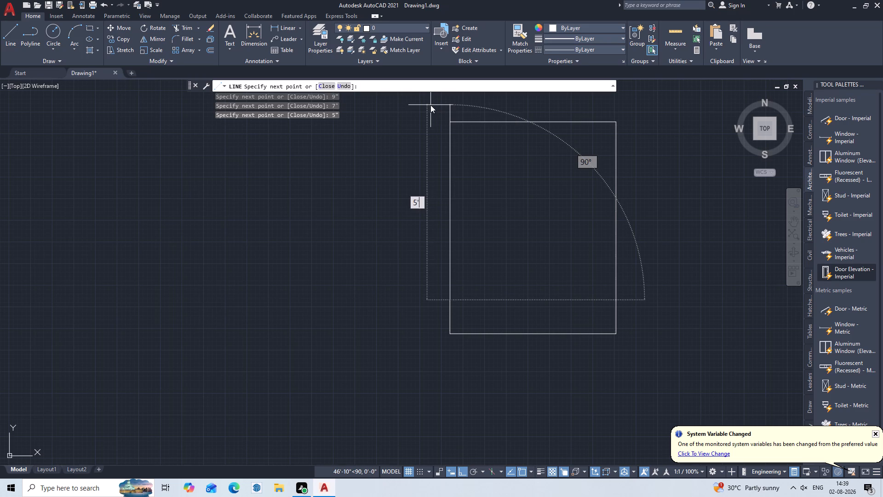
key(Return)
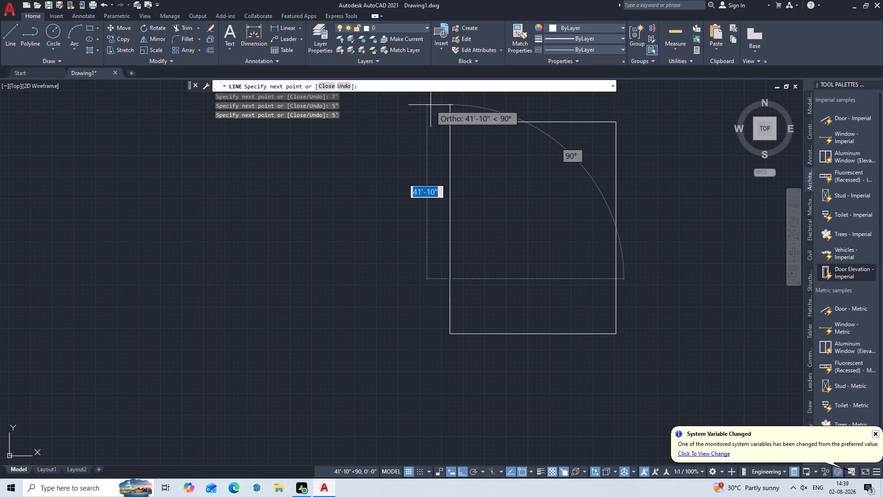
Extend the left side of the plan upward with segments of 5", 5', 5" and 5'.
text(5")
key(Return)
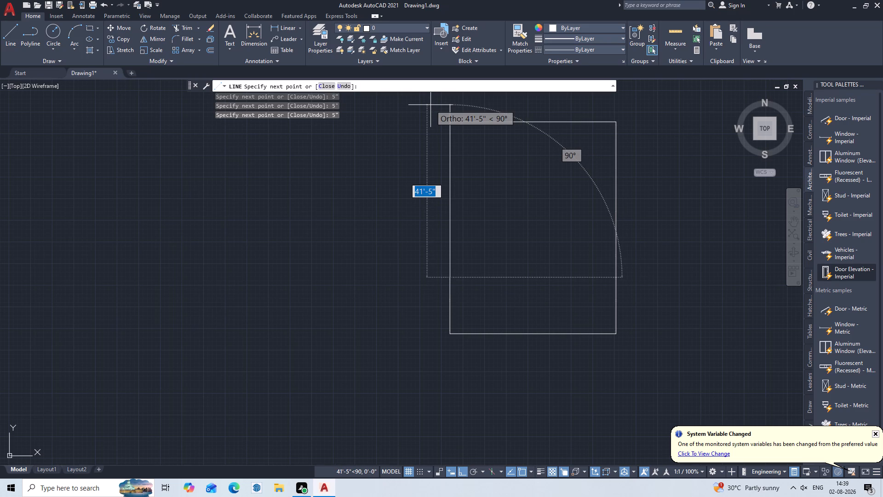
text(5')
key(Return)
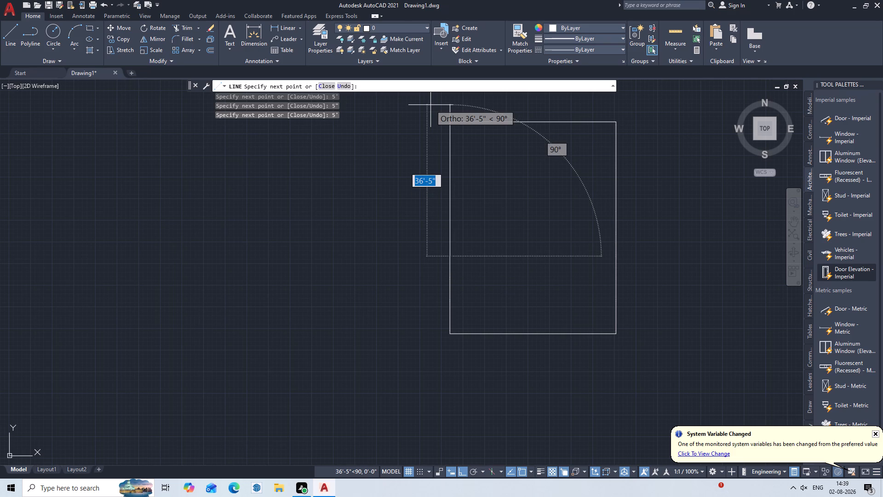
key(5)
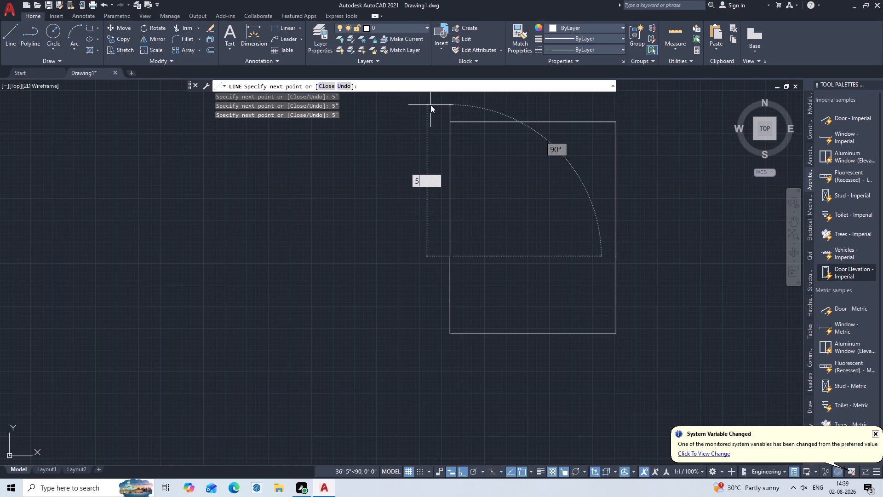
key(shift+quotedbl)
key(Return)
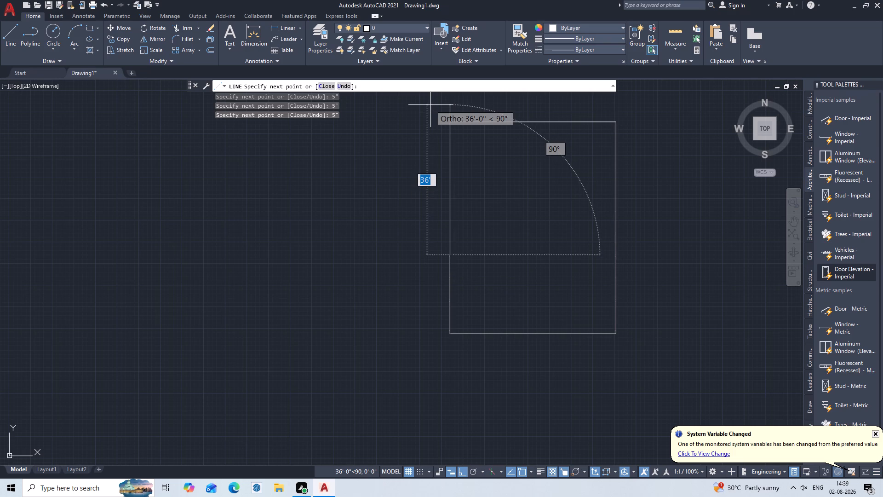
text(5')
key(Return)
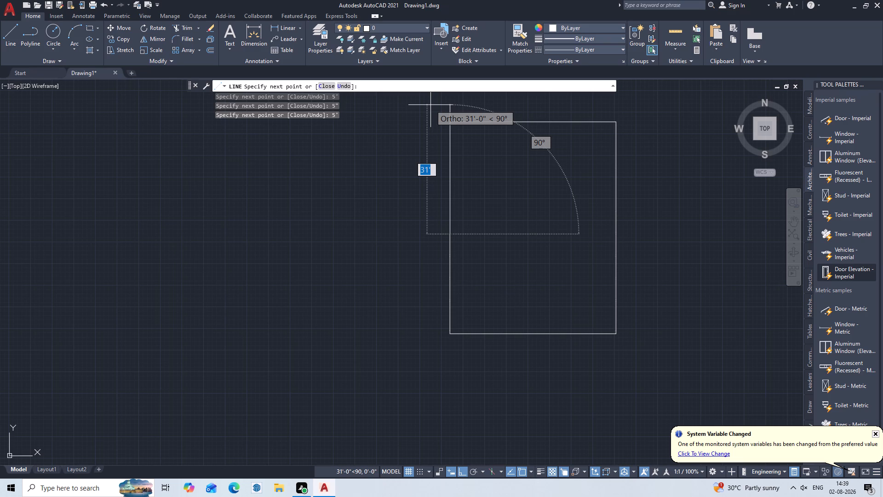
Add further upward segments of 5", 5', 5" and 5' to the plan's left side.
text(5")
key(Return)
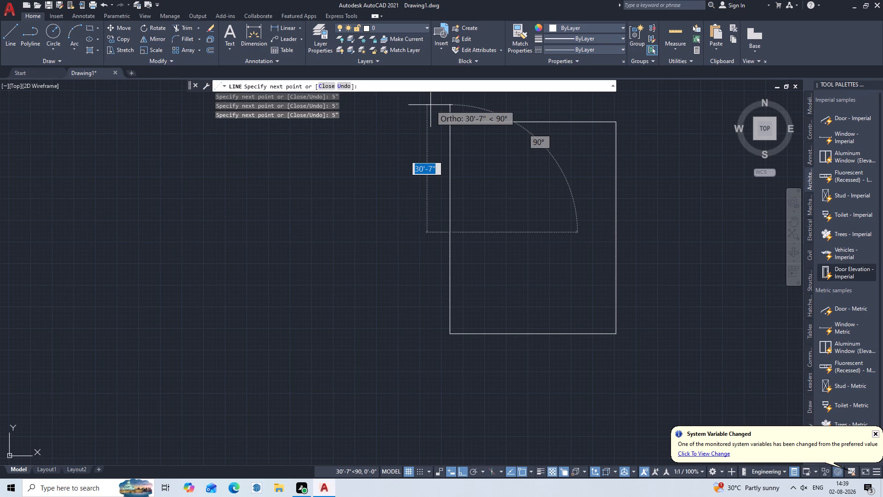
text(5')
key(Return)
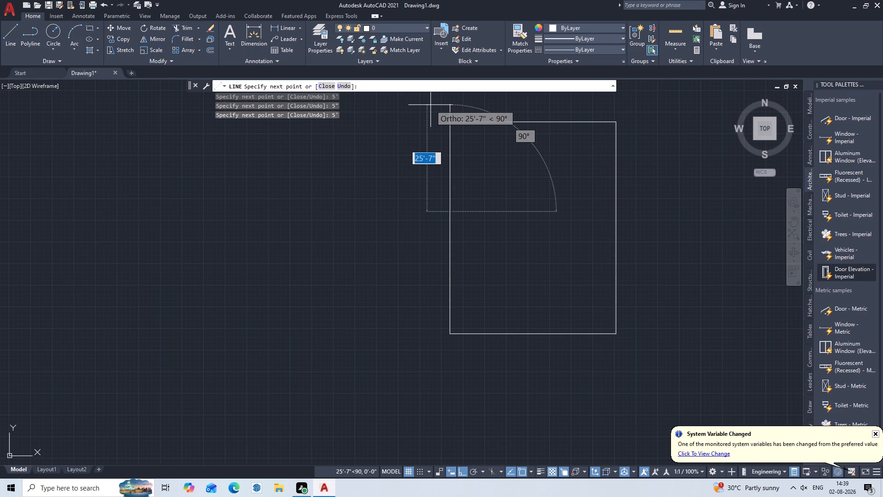
key(5)
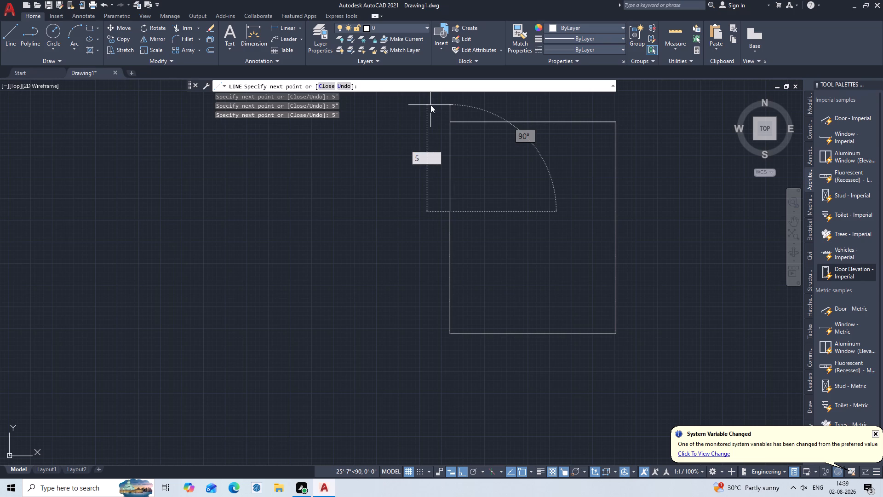
key(shift+quotedbl)
key(Return)
text(5')
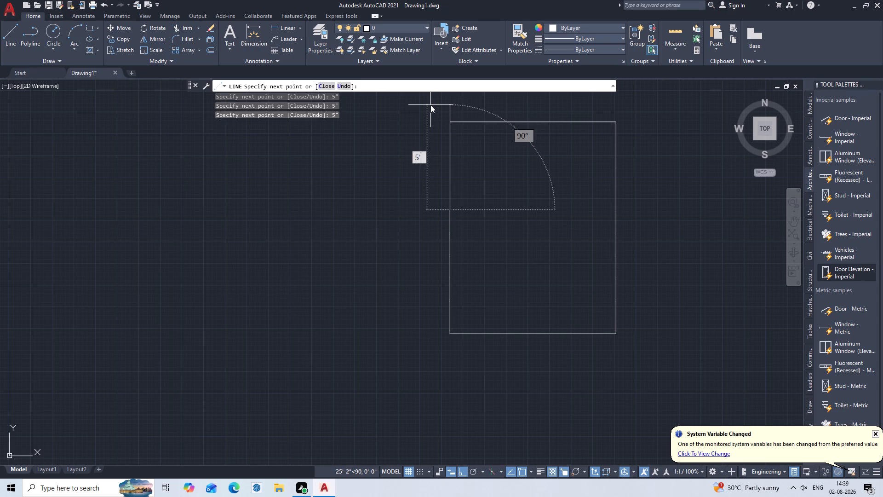
key(Return)
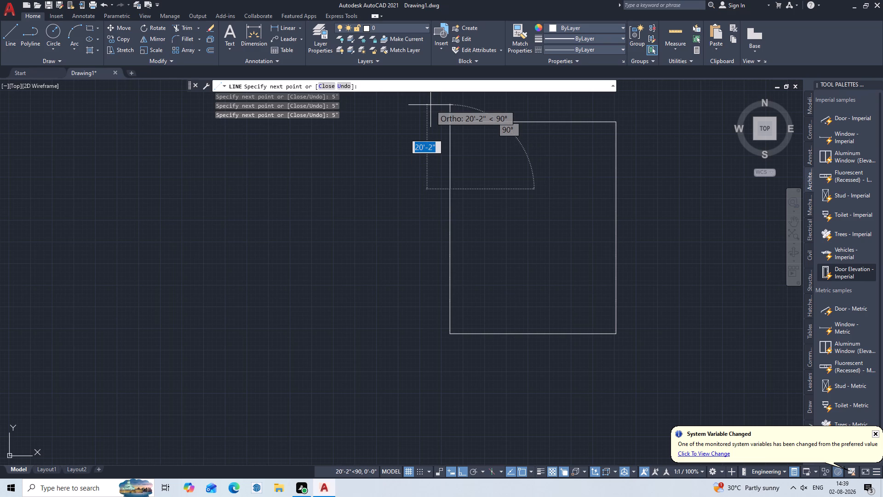
Continue the plan's left side upward with segments of 5", 10', 5" and 10'.
text(5")
key(Return)
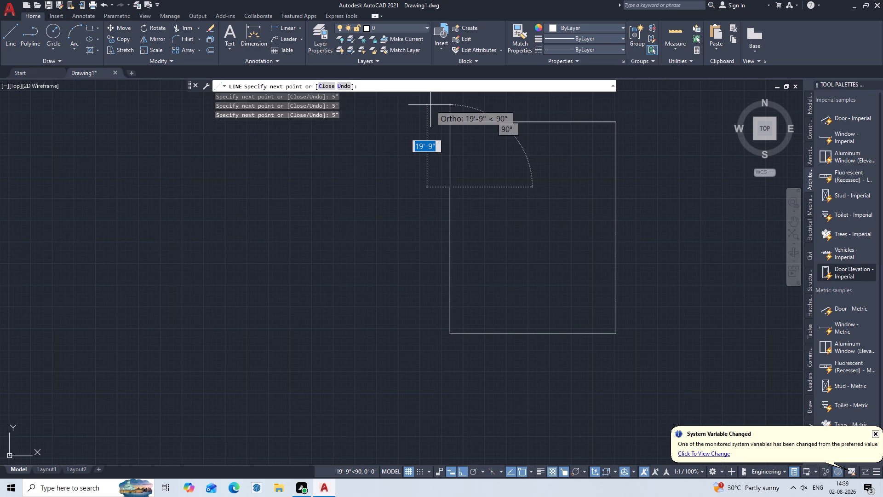
text(10')
key(Return)
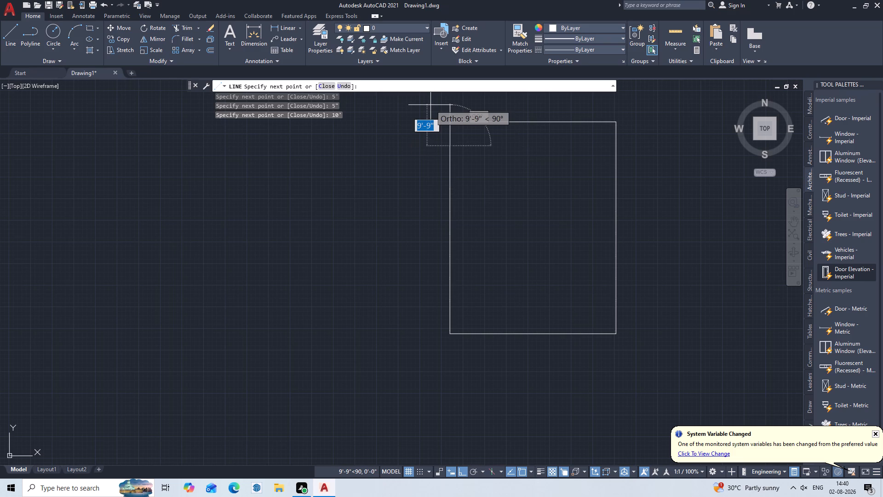
key(5)
key(shift+quotedbl)
key(Return)
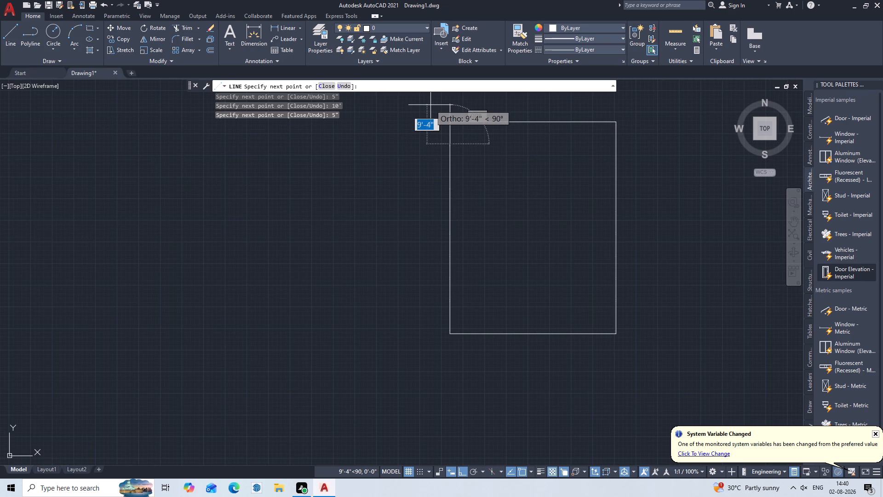
text(10')
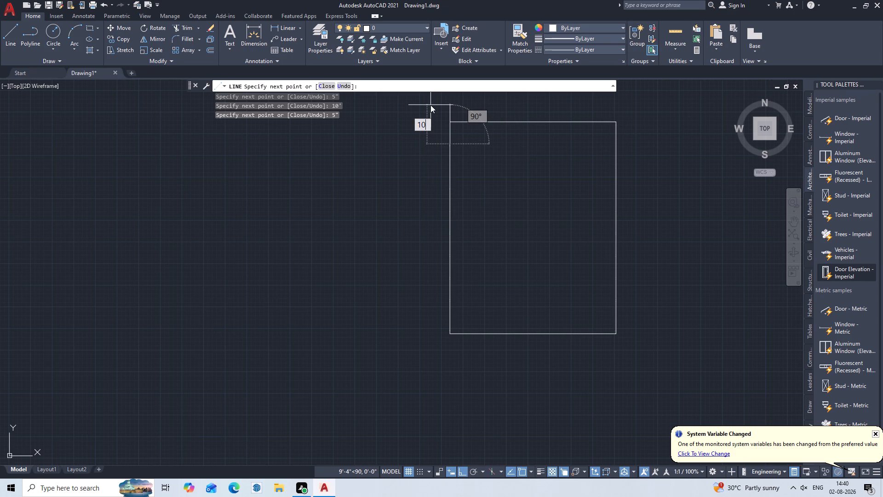
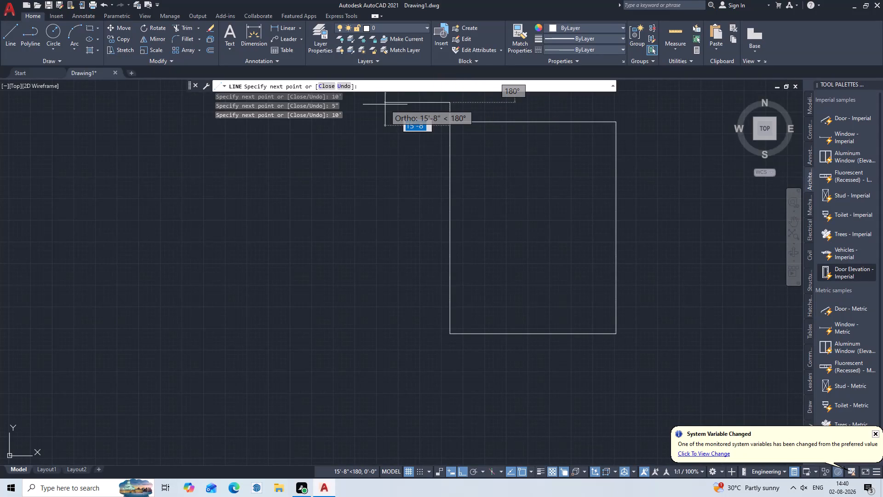
End the running line and erase the entire plan outline, including both segmented sides and the top and bottom lines.
key(Escape)
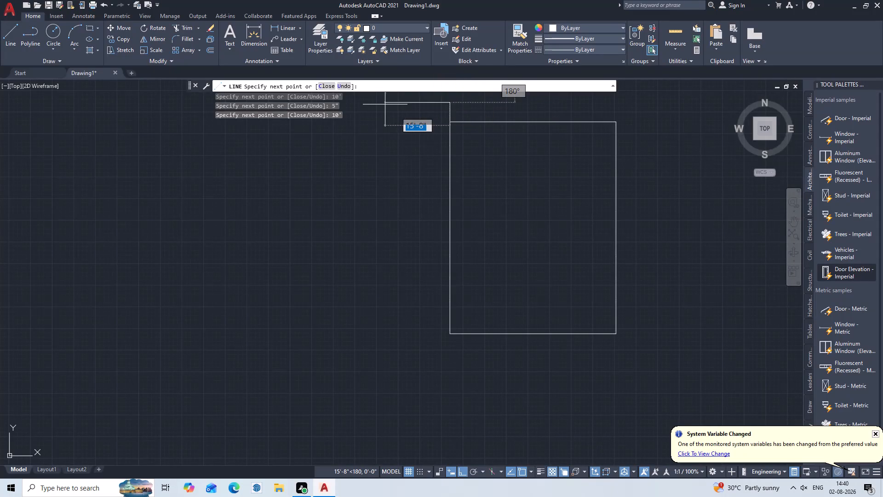
middle_drag(591, 200, 522, 246)
double_click(330, 139)
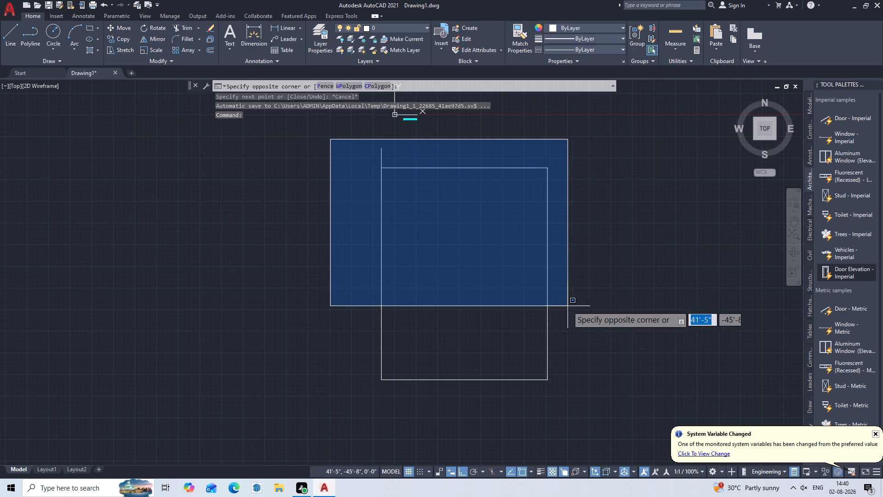
click(603, 386)
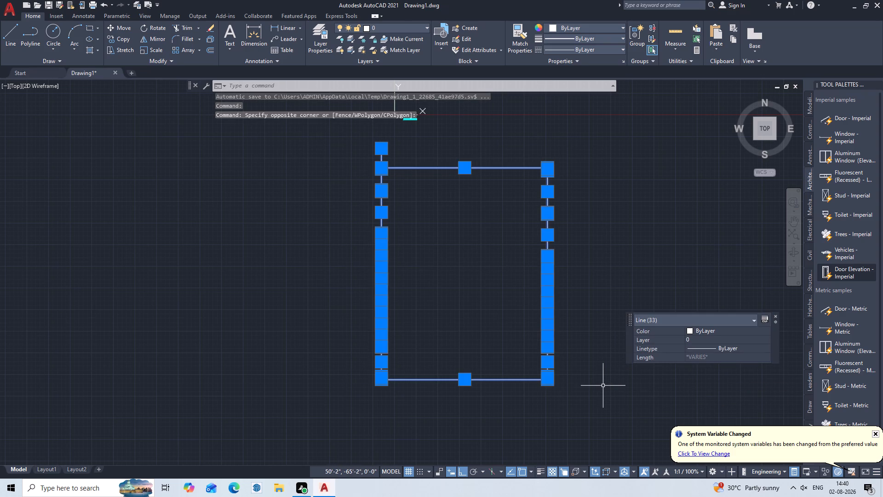
key(Delete)
Draw a new 40' horizontal line to the right as the plan's top line.
key(l)
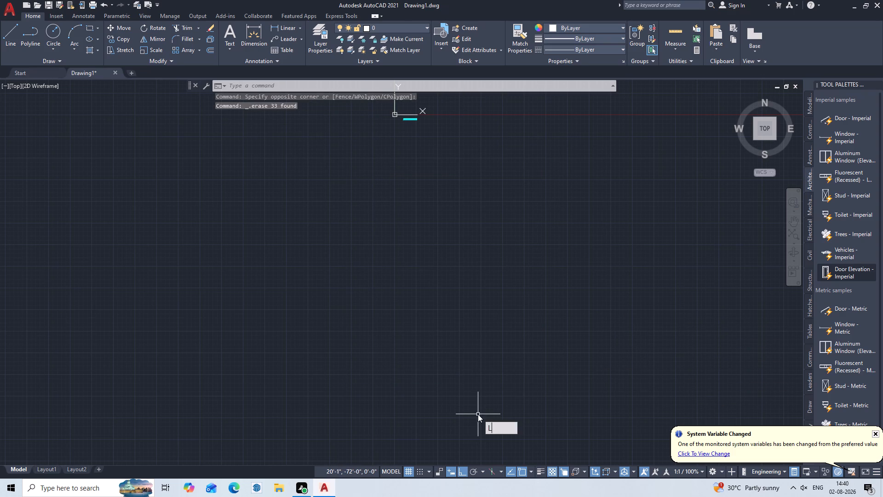
key(Return)
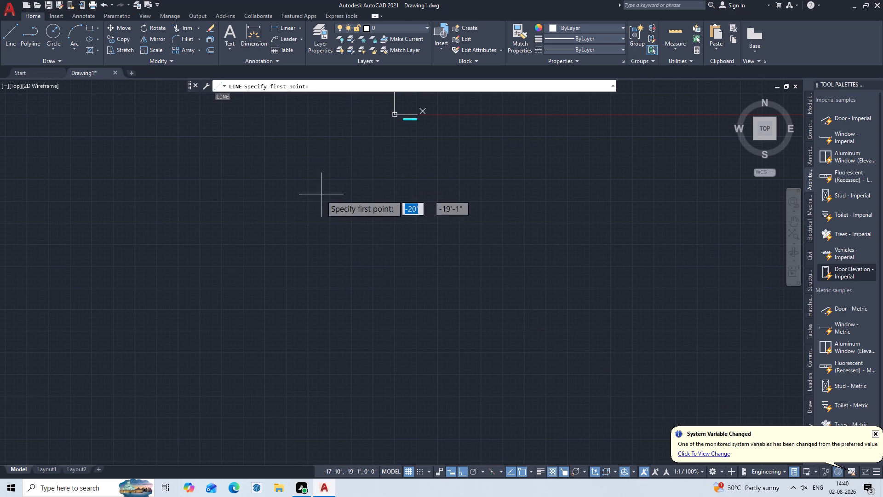
double_click(294, 191)
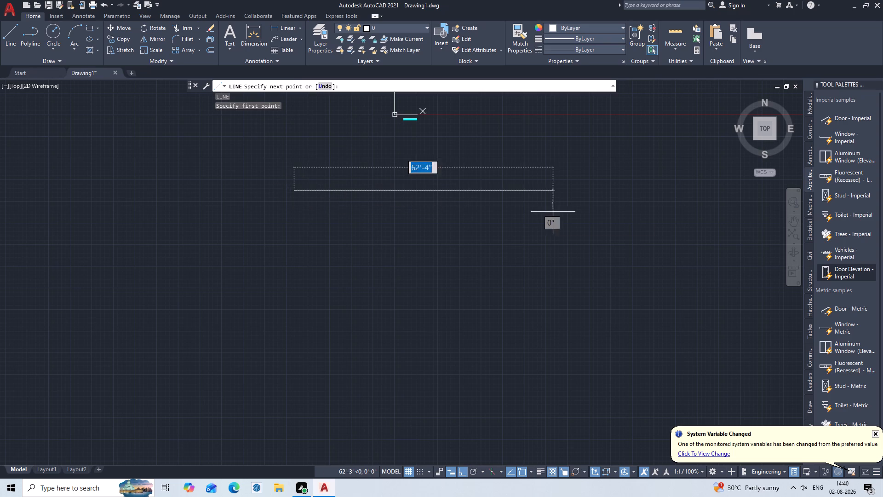
text(40')
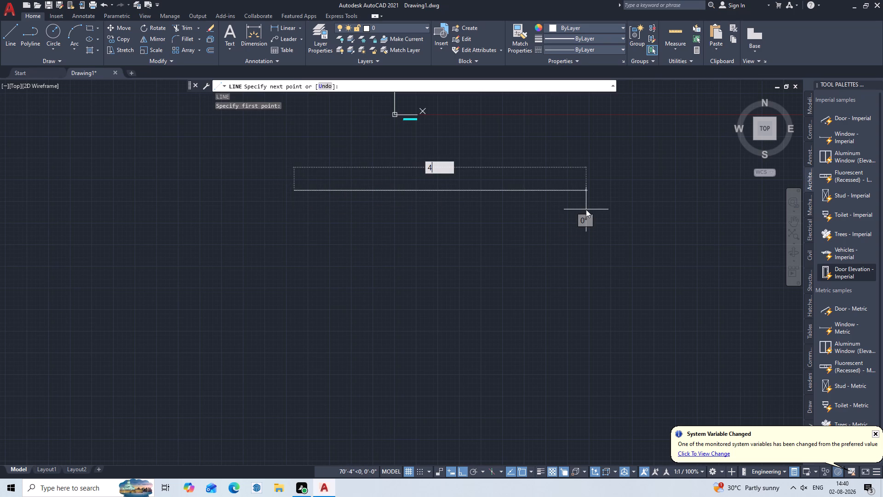
key(Return)
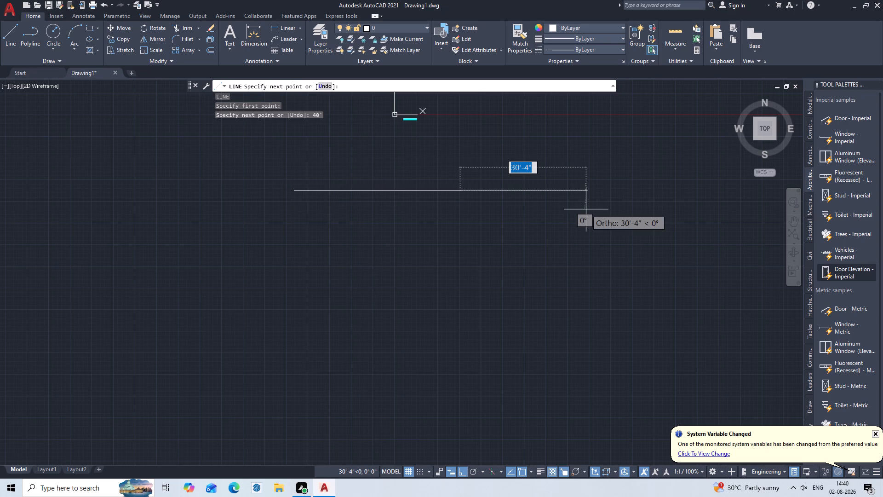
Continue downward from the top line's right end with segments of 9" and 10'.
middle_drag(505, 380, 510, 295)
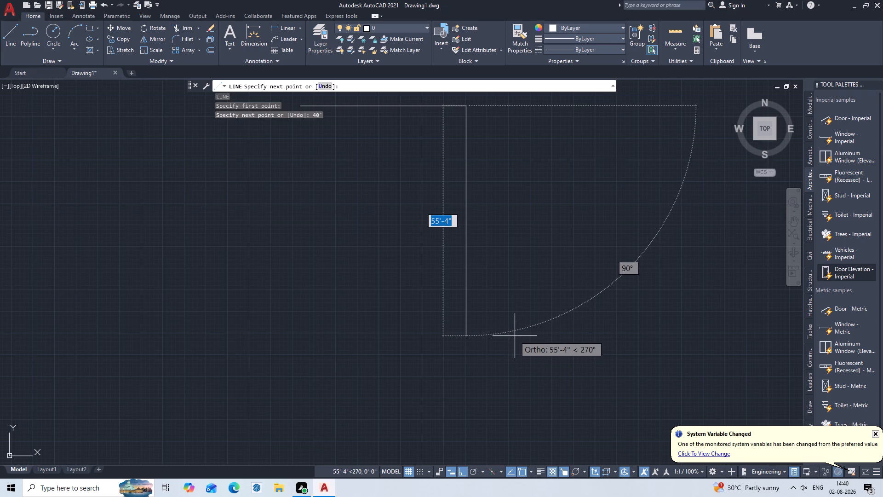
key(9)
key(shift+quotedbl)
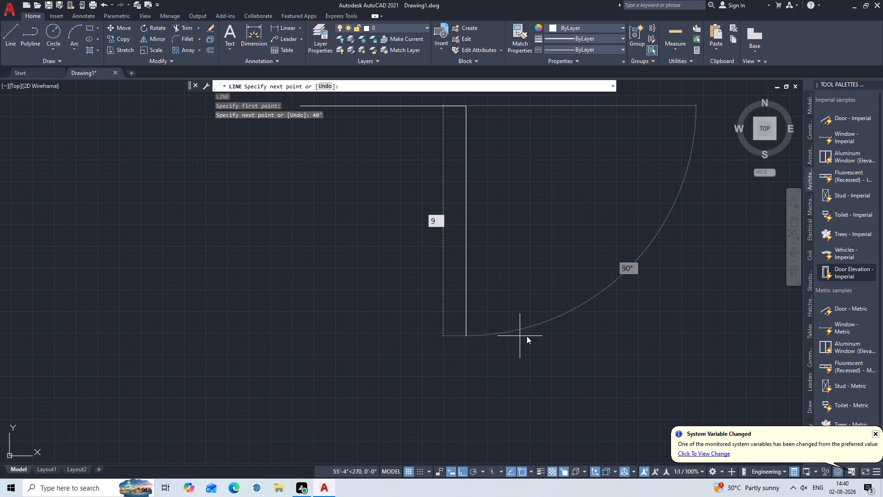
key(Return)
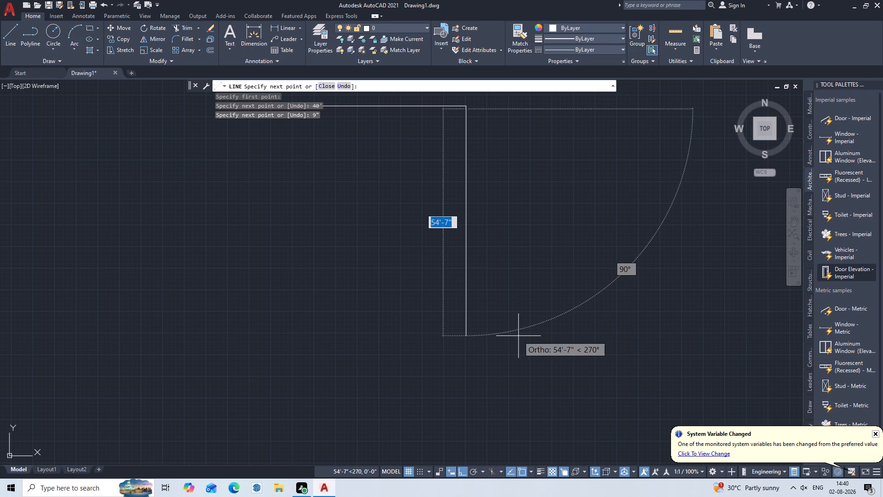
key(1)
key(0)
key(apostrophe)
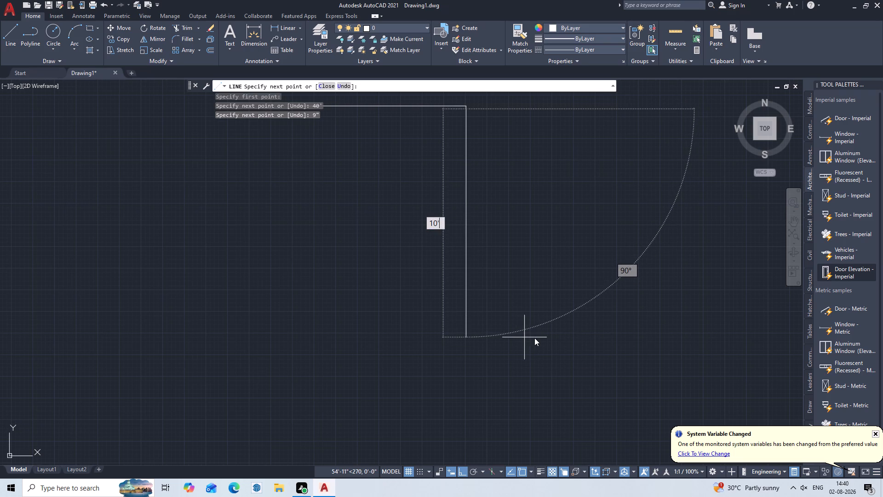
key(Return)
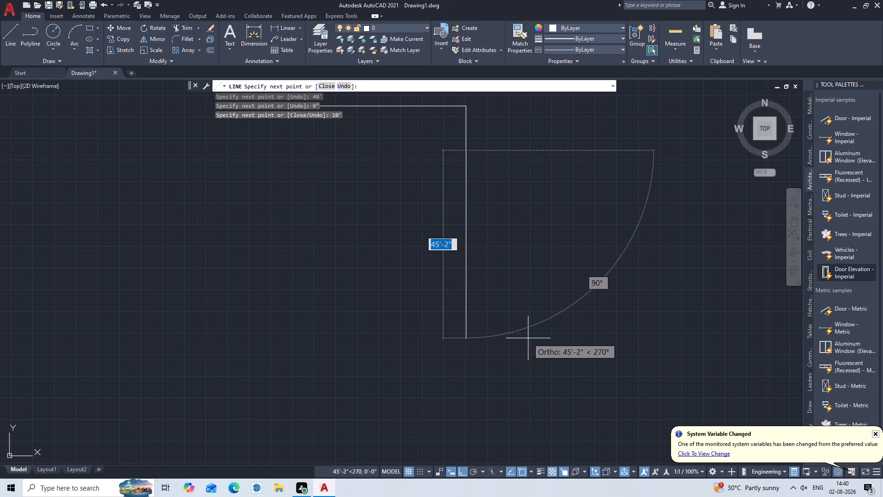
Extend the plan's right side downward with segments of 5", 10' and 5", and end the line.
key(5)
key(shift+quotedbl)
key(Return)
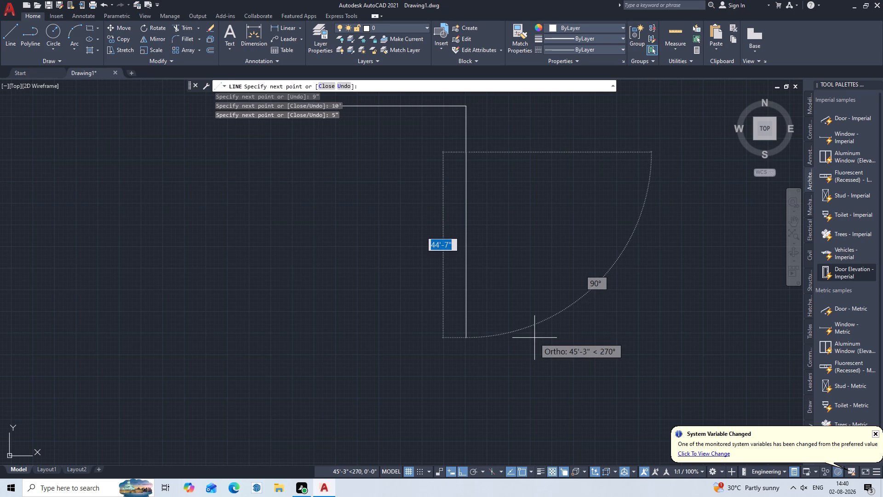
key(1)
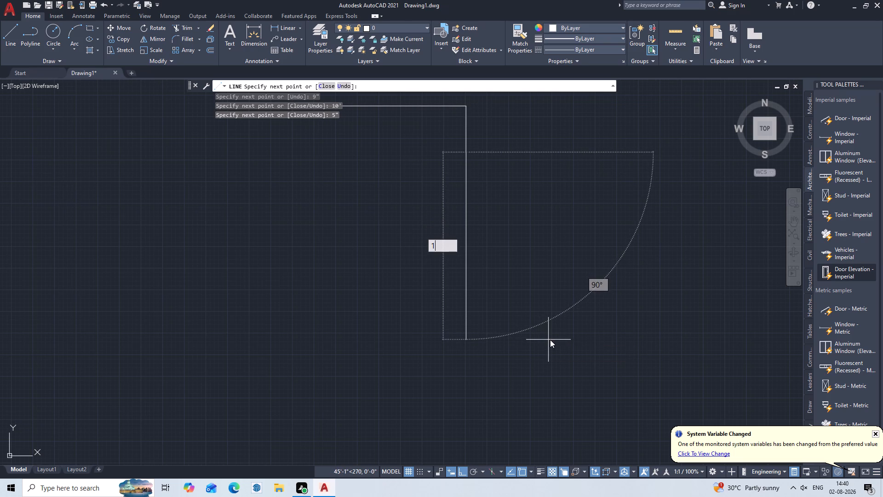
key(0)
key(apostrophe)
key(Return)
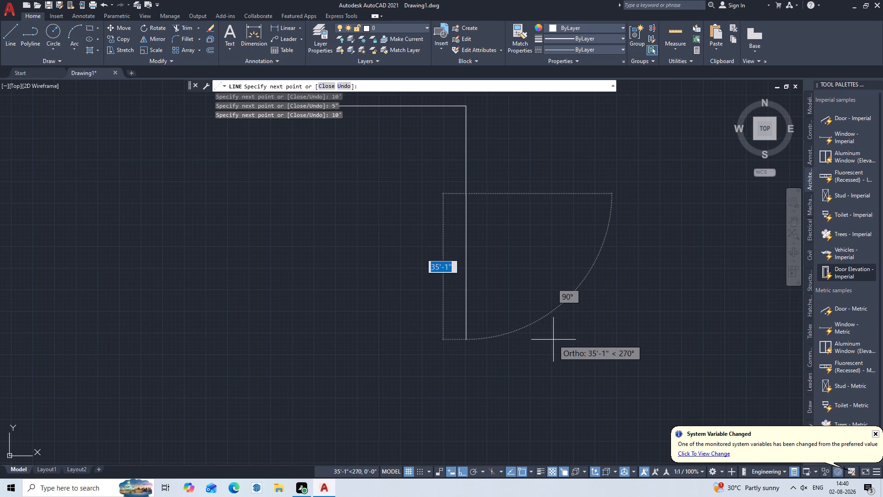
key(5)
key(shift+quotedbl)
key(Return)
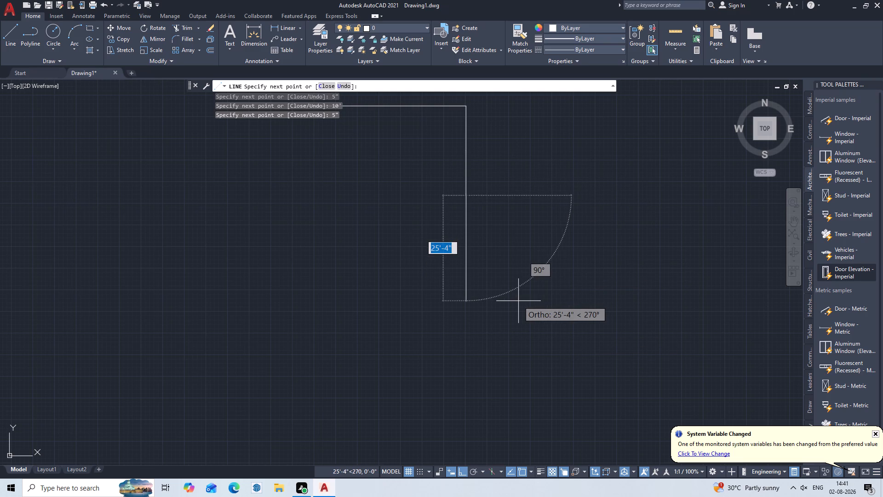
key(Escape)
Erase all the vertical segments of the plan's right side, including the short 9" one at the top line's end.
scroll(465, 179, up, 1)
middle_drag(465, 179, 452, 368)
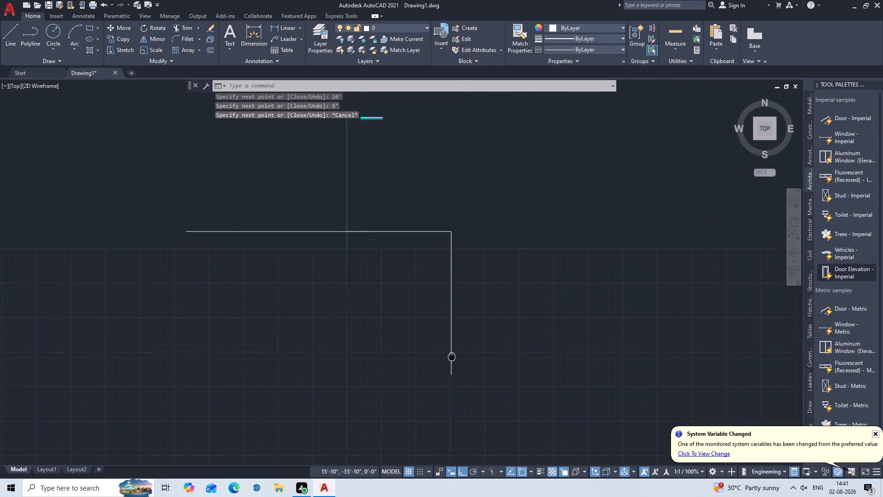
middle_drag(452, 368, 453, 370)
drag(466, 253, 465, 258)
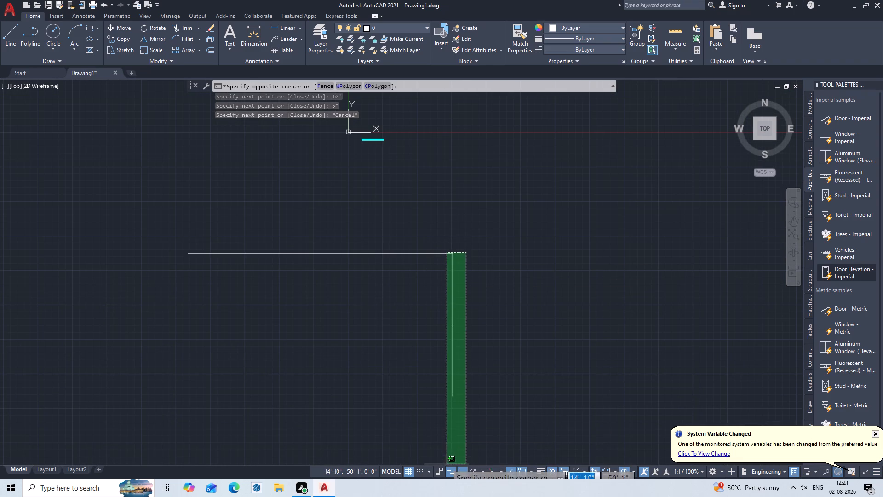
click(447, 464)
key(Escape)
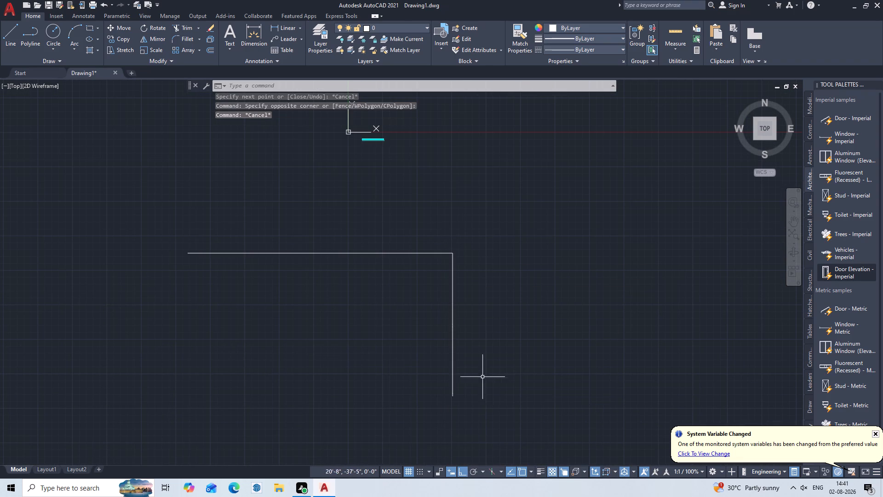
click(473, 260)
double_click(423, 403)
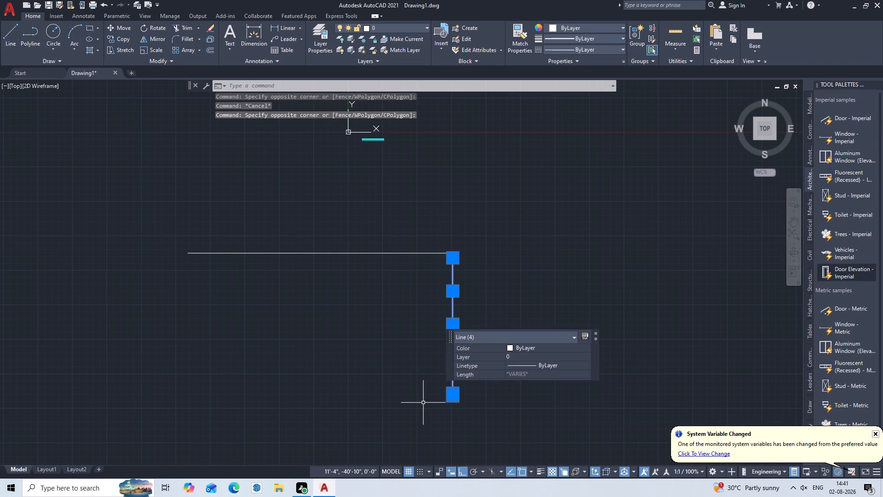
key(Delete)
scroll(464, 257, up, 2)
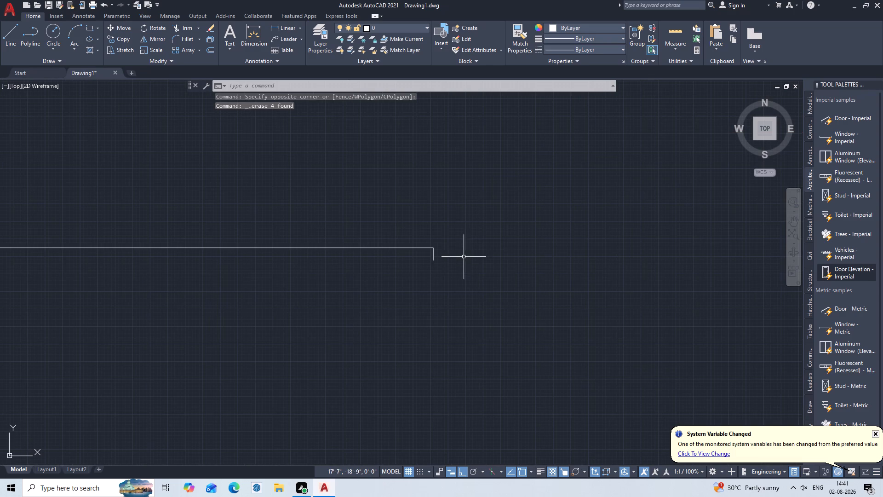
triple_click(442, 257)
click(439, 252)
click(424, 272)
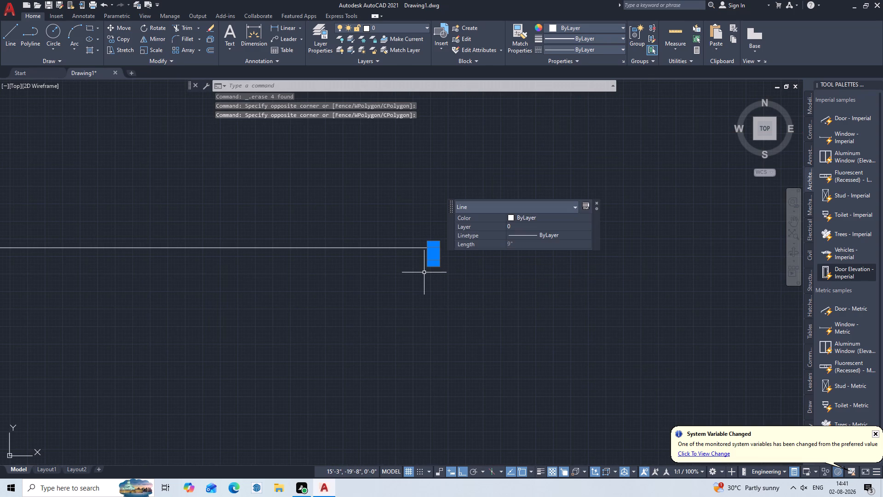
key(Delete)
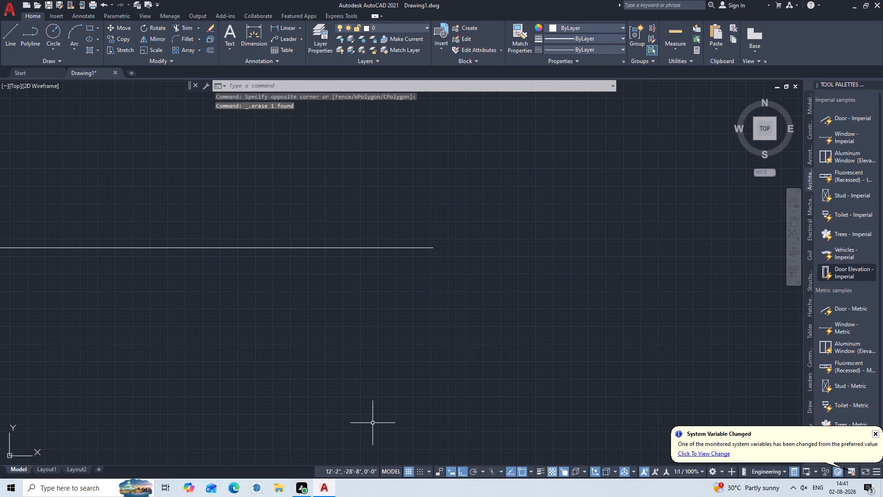
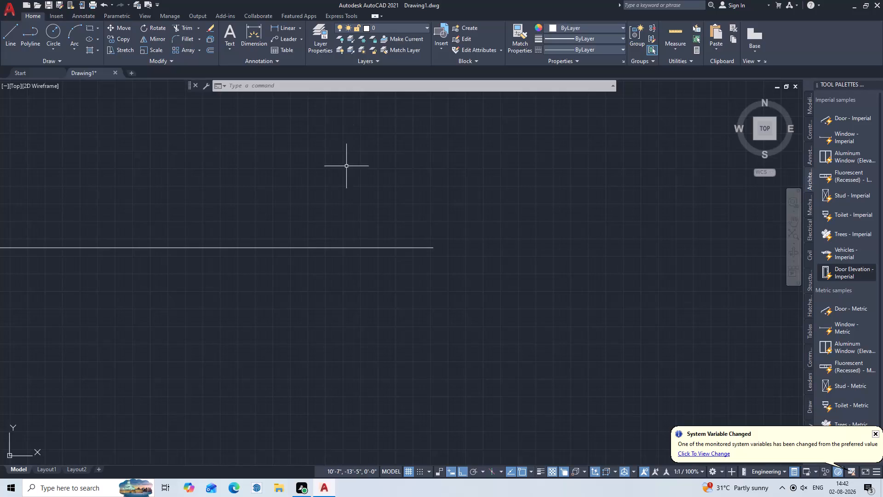
Erase the remaining 40' horizontal top line of the previous outline.
scroll(340, 191, down, 1)
middle_drag(353, 196, 614, 227)
double_click(582, 237)
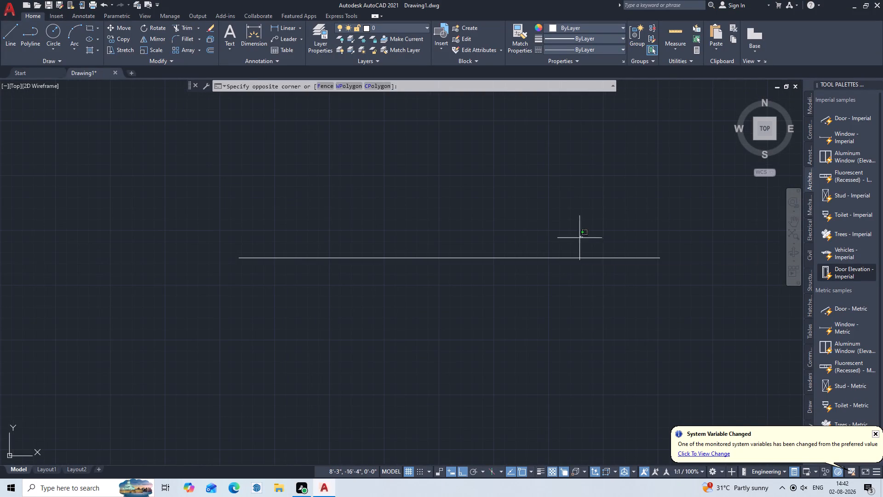
triple_click(493, 325)
key(Delete)
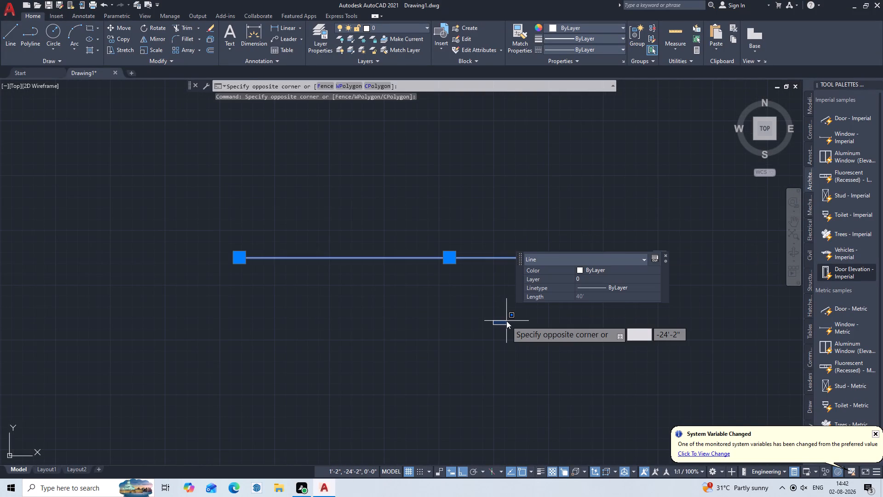
key(Escape)
key(Delete)
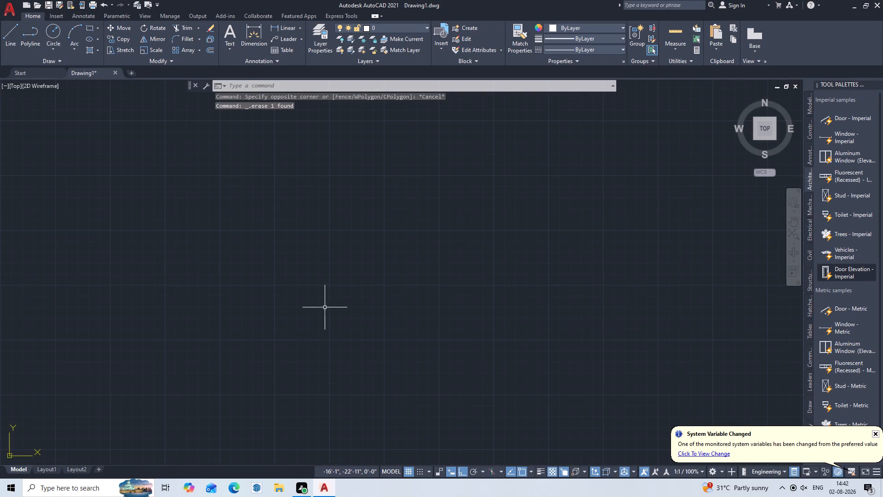
Draw a 40' horizontal top line below the plan title and continue 51' straight down from its right end.
middle_drag(400, 284, 414, 455)
middle_drag(483, 348, 360, 298)
scroll(377, 248, up, 2)
key(l)
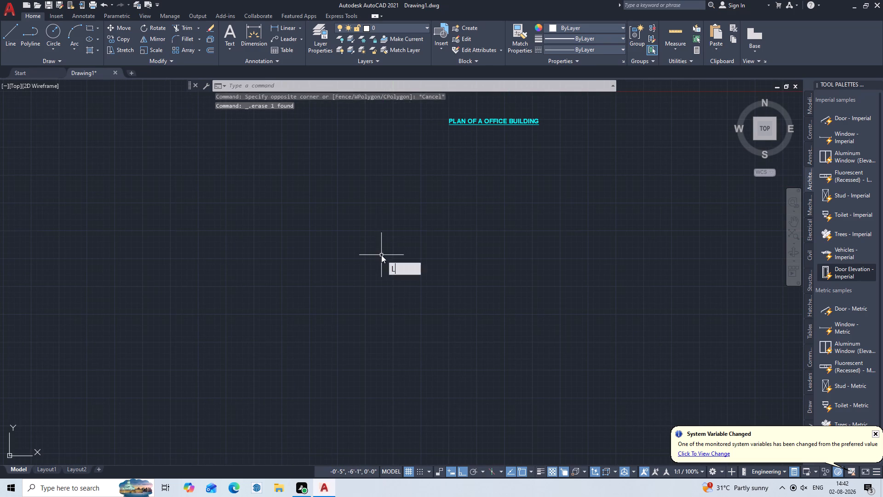
key(Return)
double_click(300, 220)
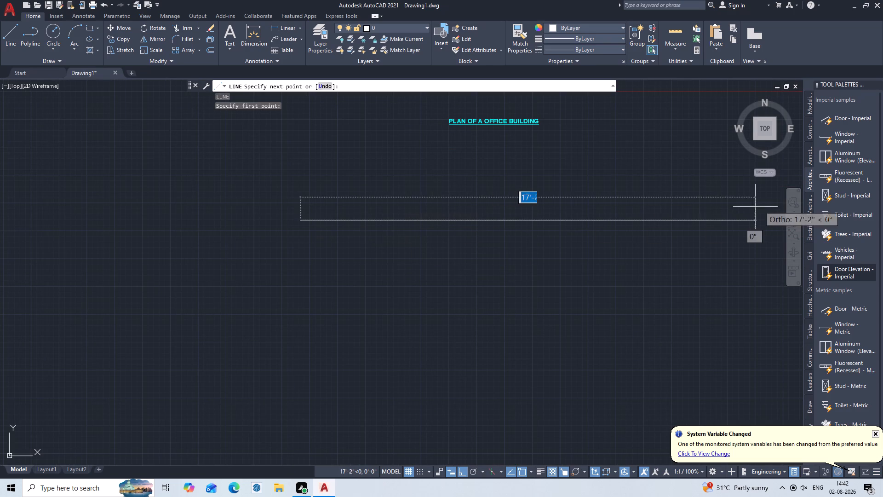
text(40')
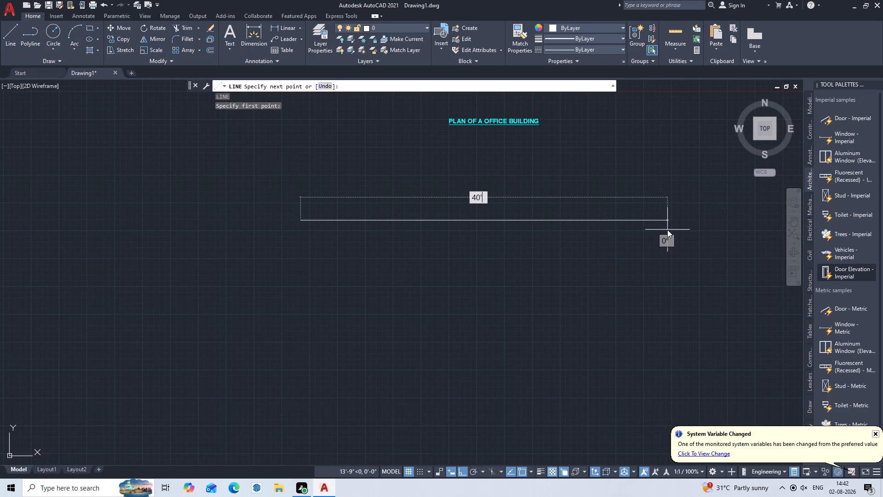
key(Return)
scroll(671, 298, down, 3)
middle_drag(671, 298, 367, 254)
text(51)
key(apostrophe)
key(Return)
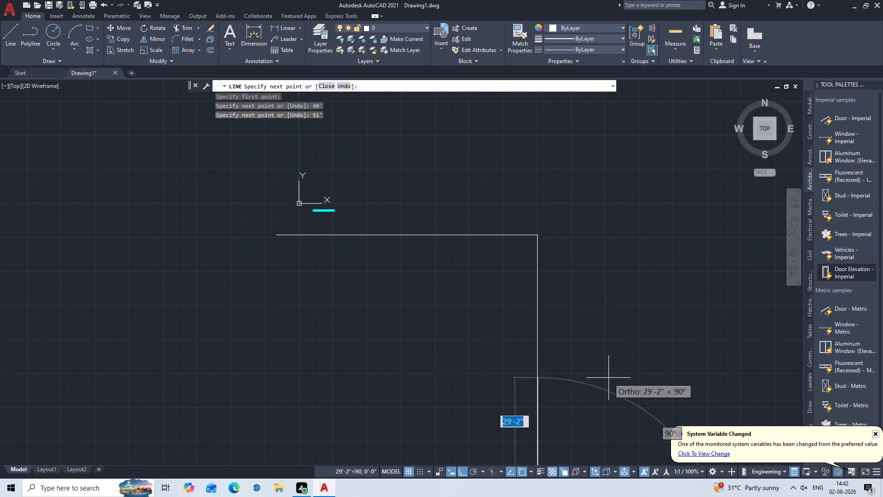
key(Escape)
Close the outline from the right side's lower end with a 40' line leftward and a 51' line upward.
middle_drag(608, 378, 598, 241)
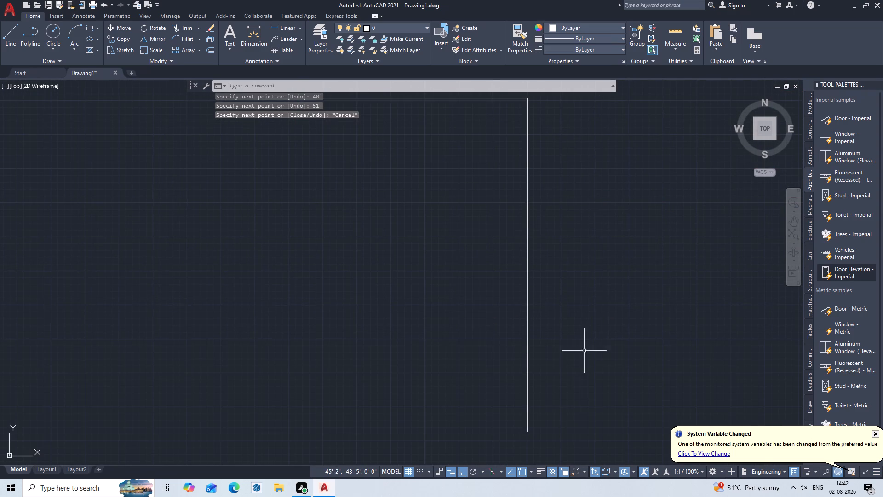
scroll(548, 388, up, 3)
middle_drag(532, 406, 562, 265)
key(Return)
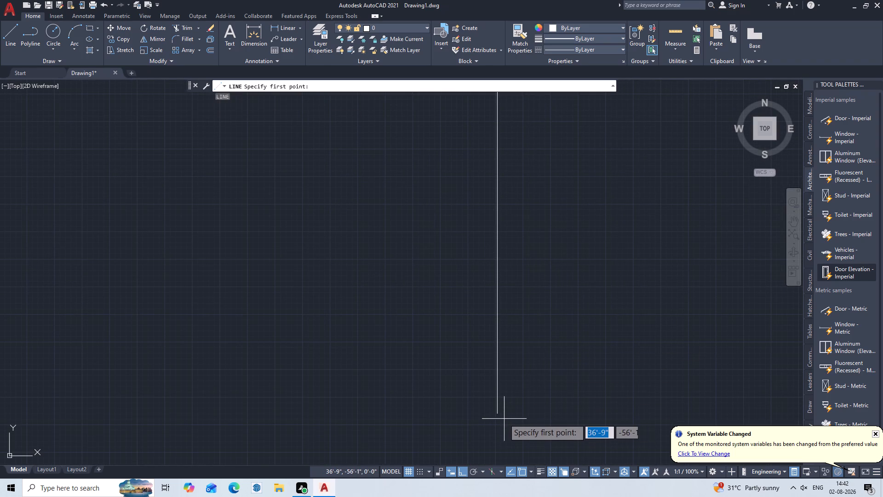
click(501, 414)
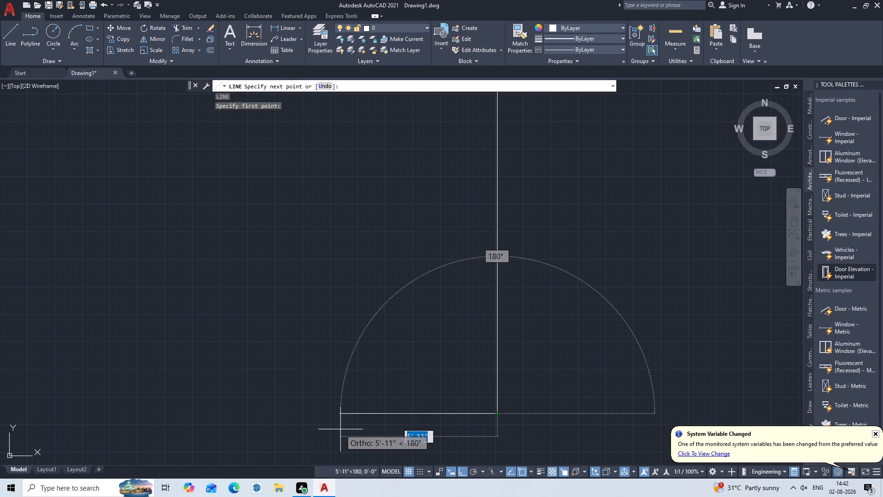
text(40)
key(apostrophe)
key(Return)
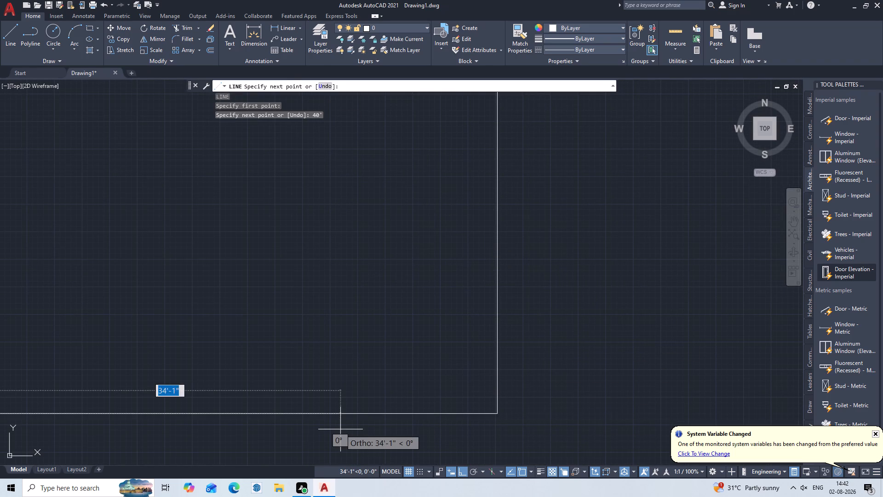
scroll(339, 428, down, 1)
middle_drag(339, 428, 620, 376)
scroll(550, 372, down, 2)
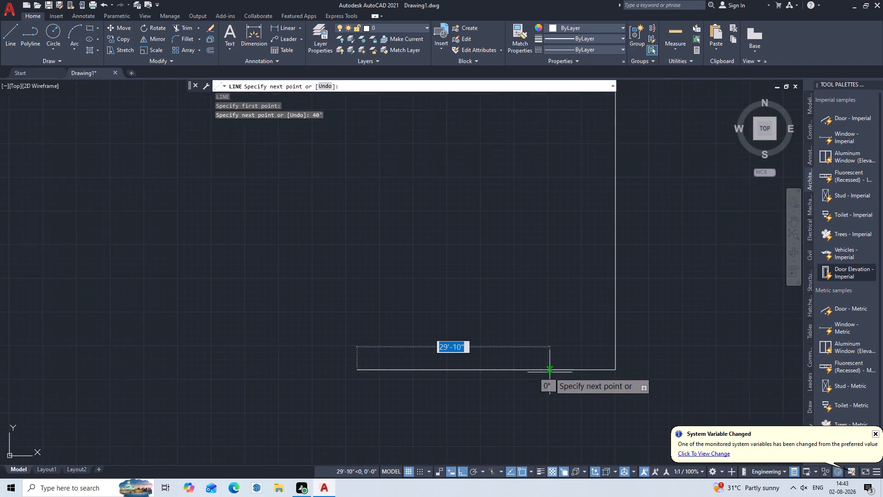
middle_drag(517, 326, 513, 402)
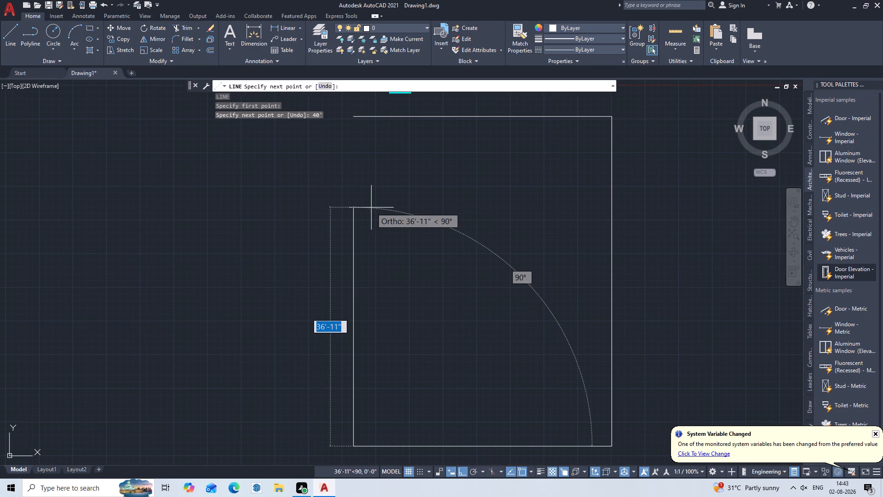
text(51)
key(apostrophe)
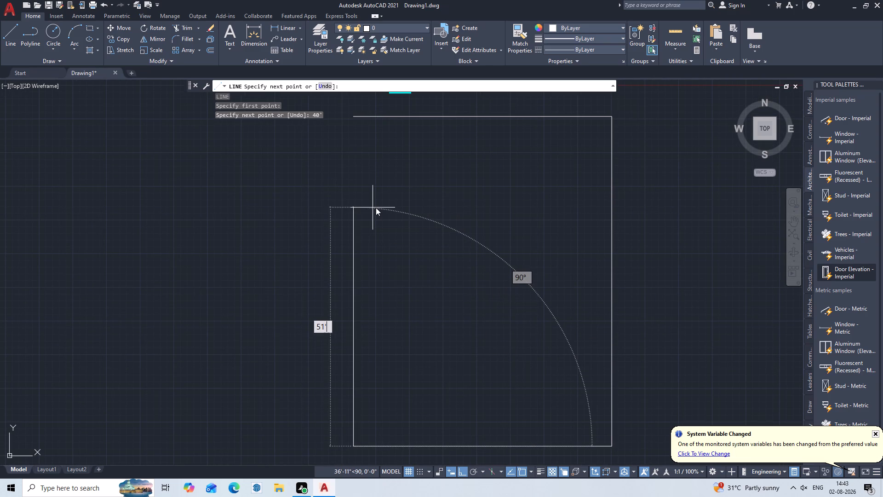
key(Return)
key(Escape)
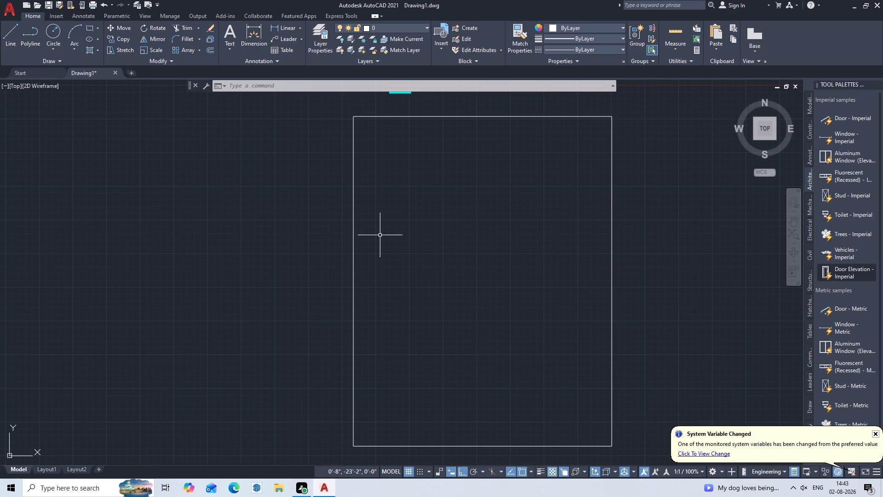
Offset the outline's bottom, right and left lines 9" inward to form the inner wall faces.
middle_drag(380, 235, 251, 231)
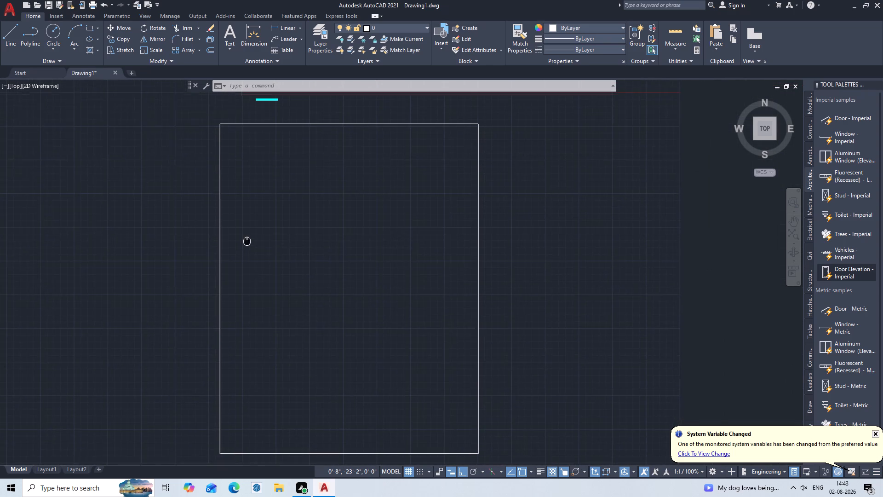
middle_drag(251, 231, 254, 227)
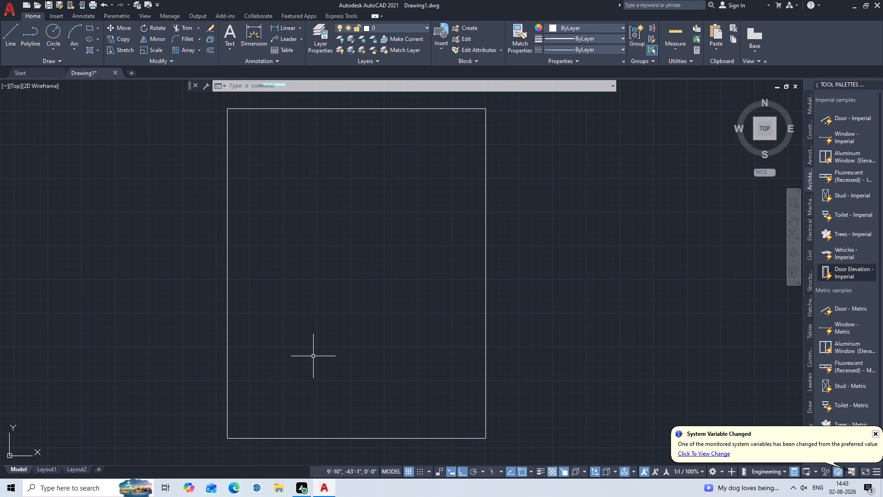
key(o)
key(Return)
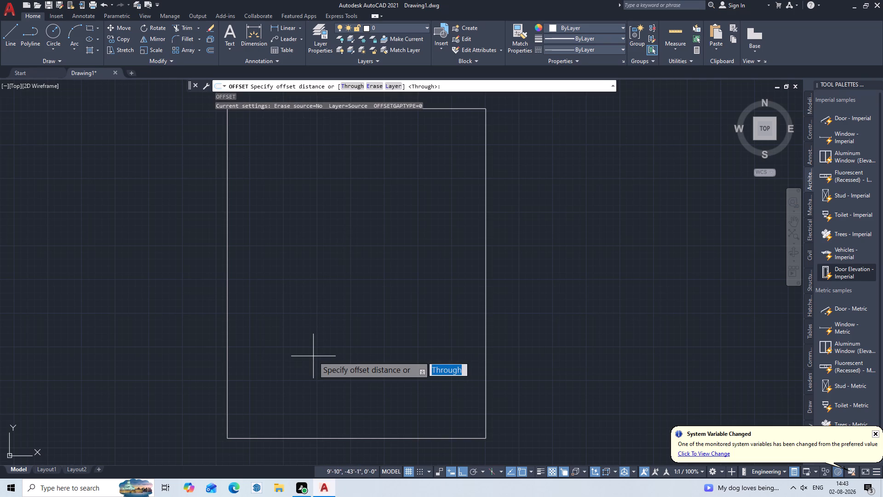
key(9)
key(shift+quotedbl)
key(Return)
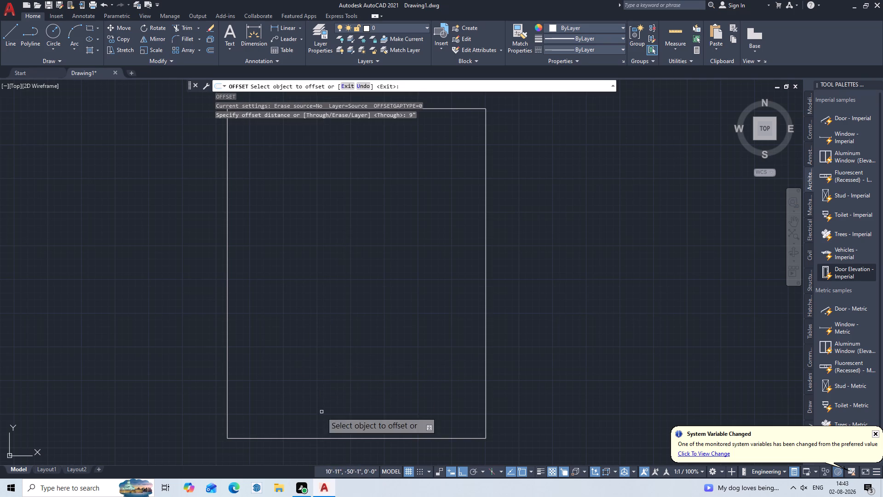
click(337, 440)
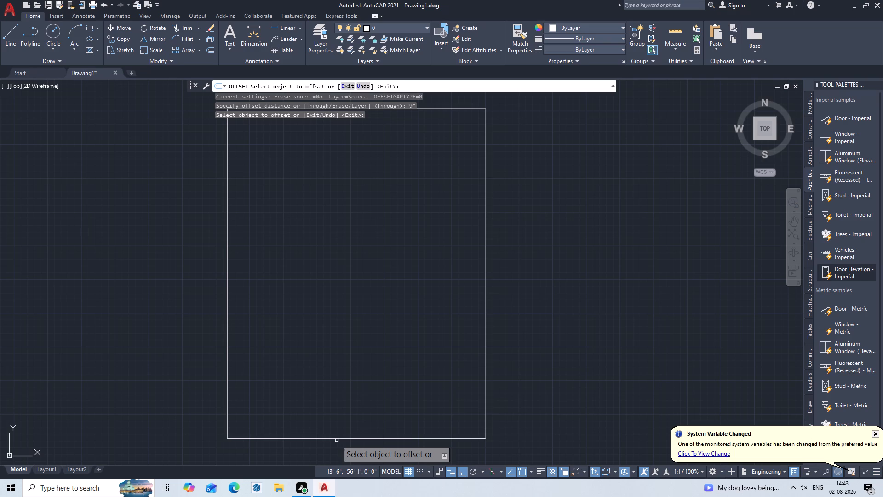
double_click(363, 438)
click(366, 423)
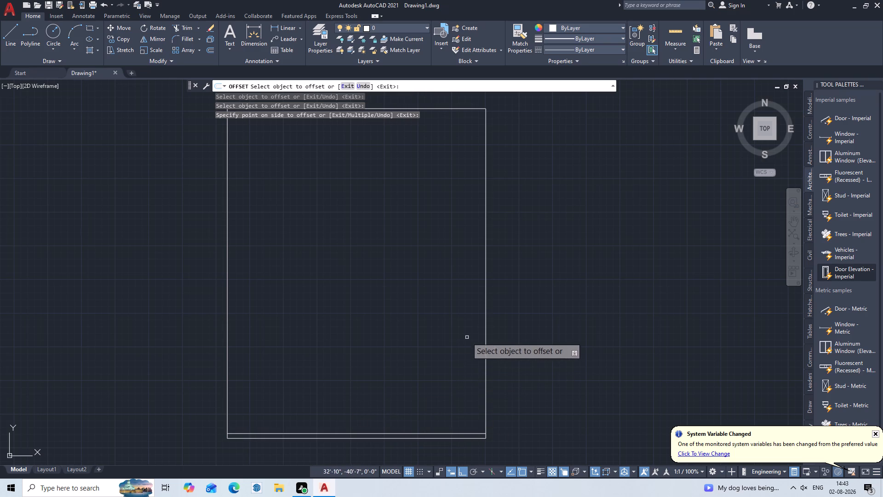
double_click(486, 342)
click(459, 353)
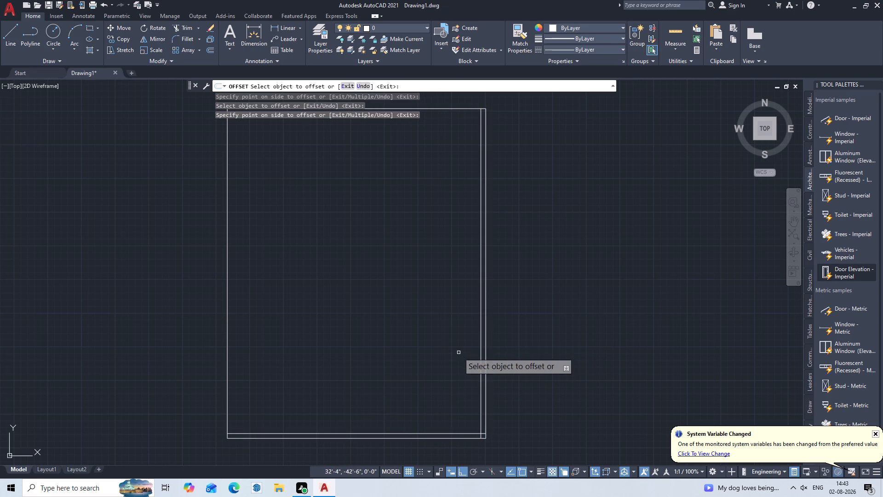
click(227, 397)
double_click(255, 399)
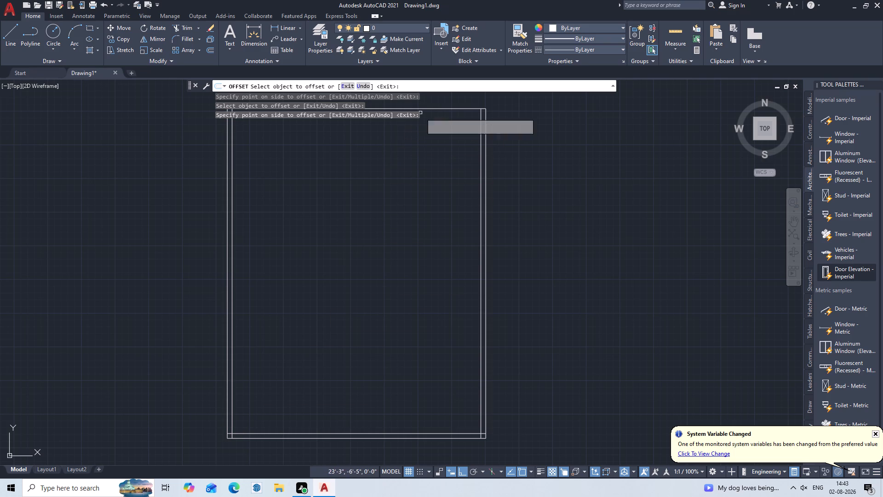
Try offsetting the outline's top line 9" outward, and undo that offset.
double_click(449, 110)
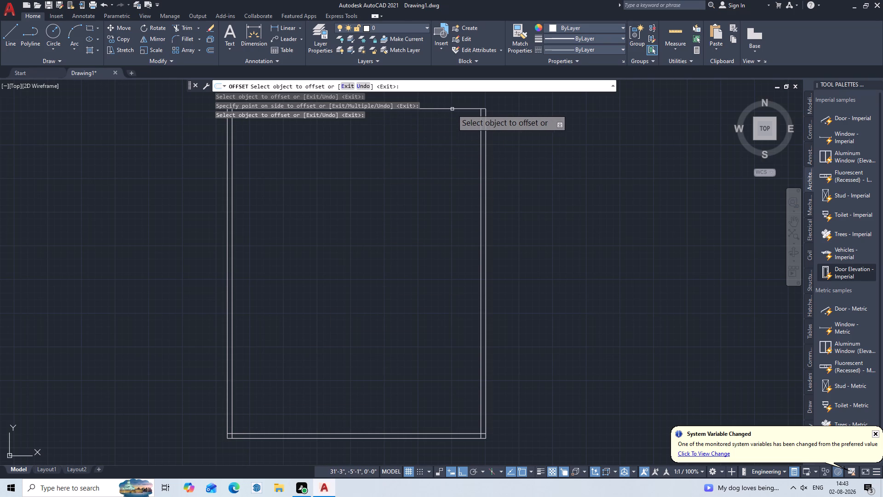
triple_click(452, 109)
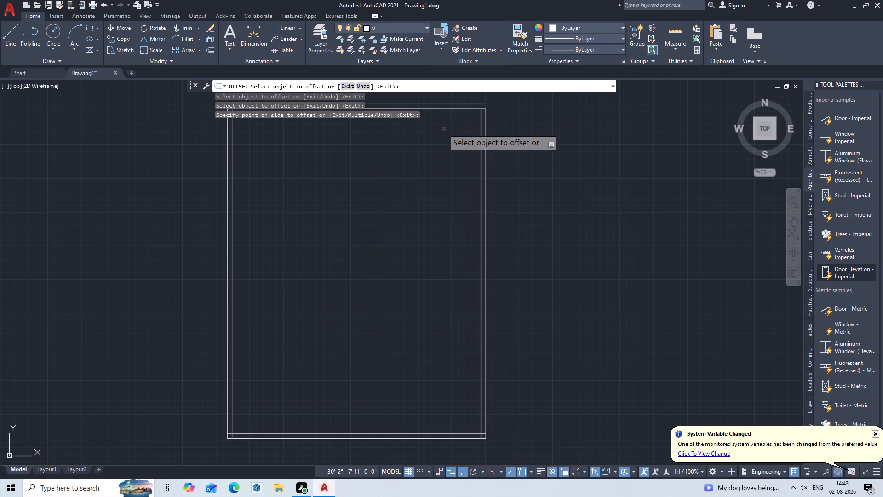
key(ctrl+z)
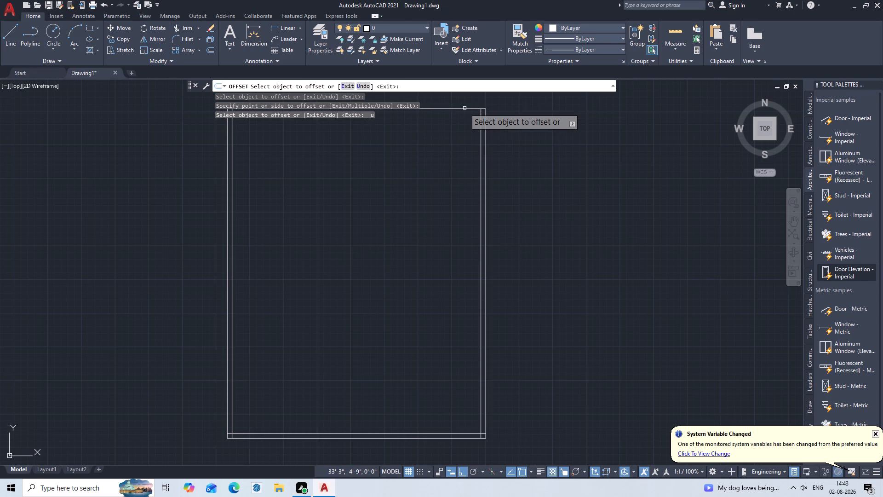
Offset the outline's top line 9" inward and end the Offset command.
click(464, 108)
double_click(458, 121)
key(Escape)
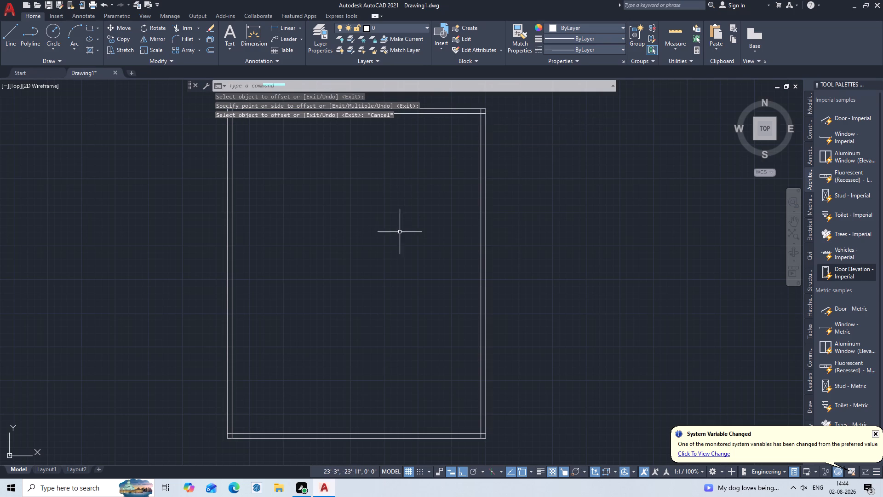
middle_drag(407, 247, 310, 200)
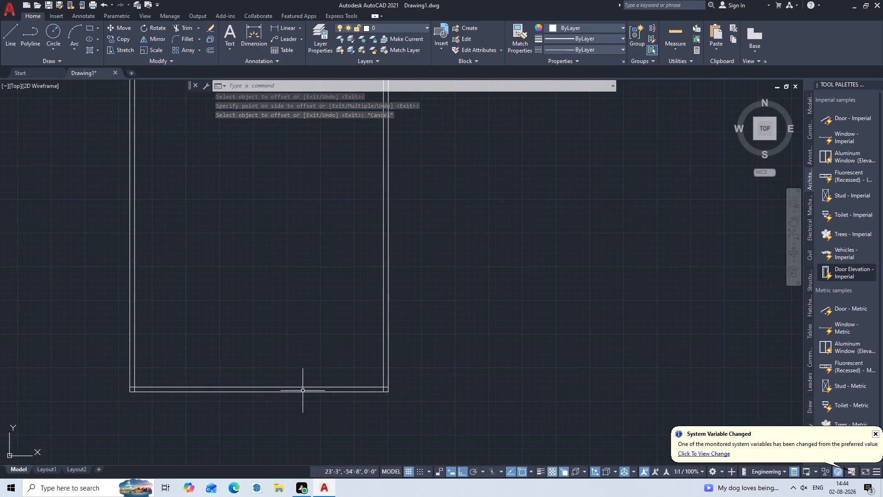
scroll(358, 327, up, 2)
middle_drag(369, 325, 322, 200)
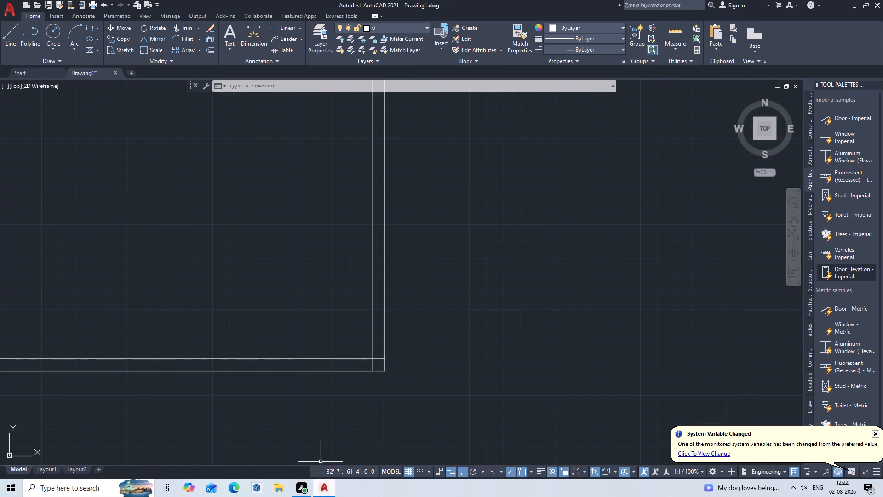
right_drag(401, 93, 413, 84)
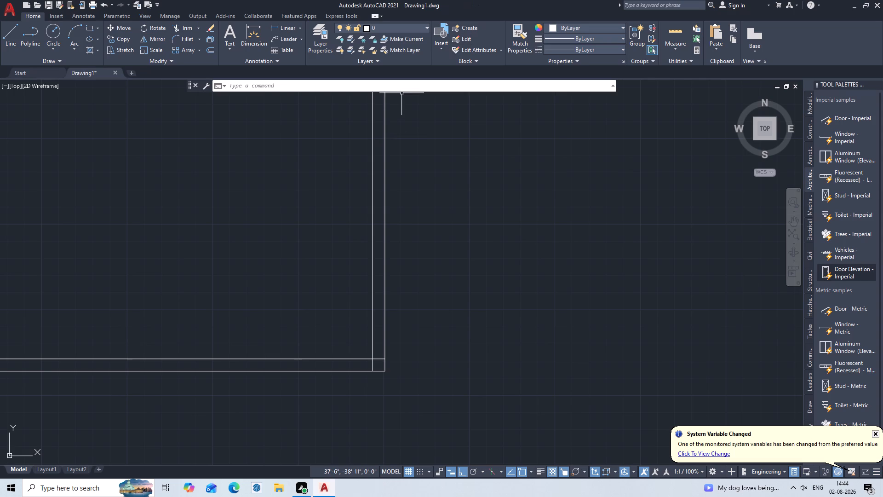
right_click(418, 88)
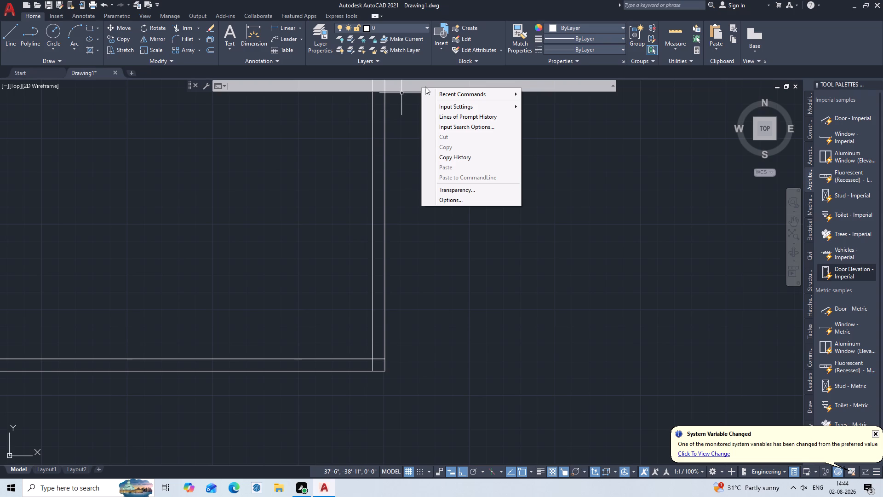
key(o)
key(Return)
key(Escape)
Offset the bottom wall's inner face line 7' upward into the building.
key(o)
key(Return)
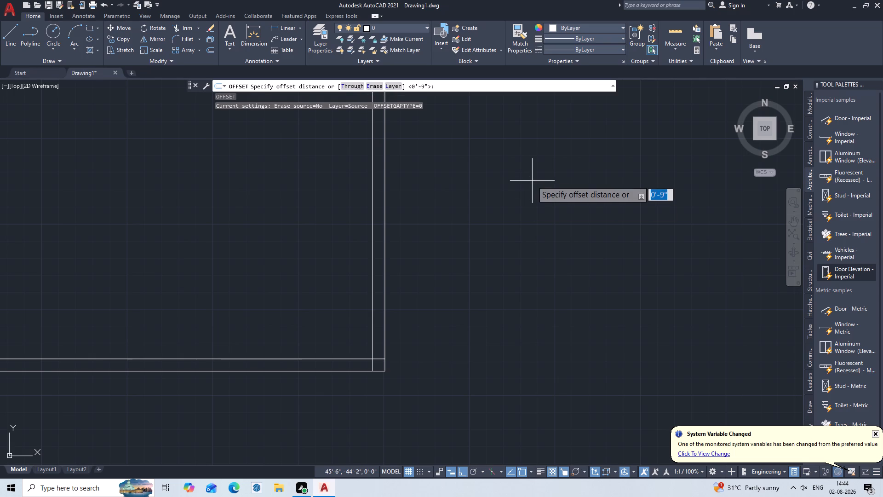
key(7)
key(apostrophe)
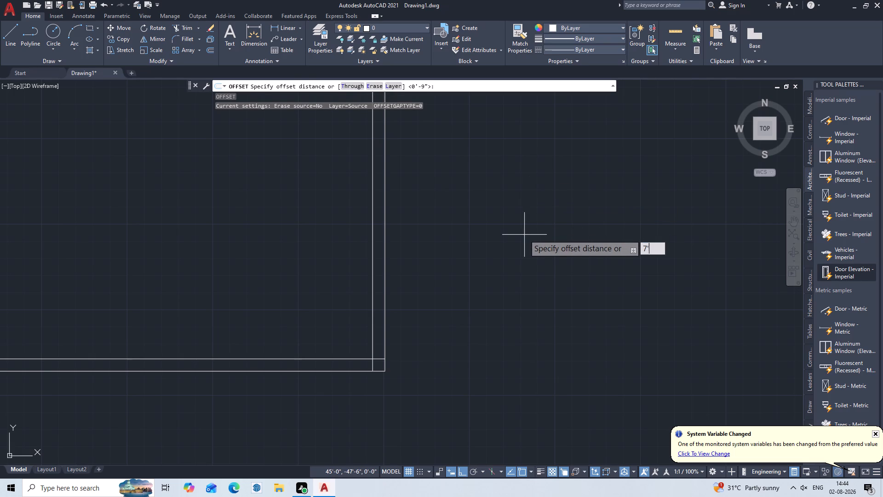
key(Return)
double_click(280, 358)
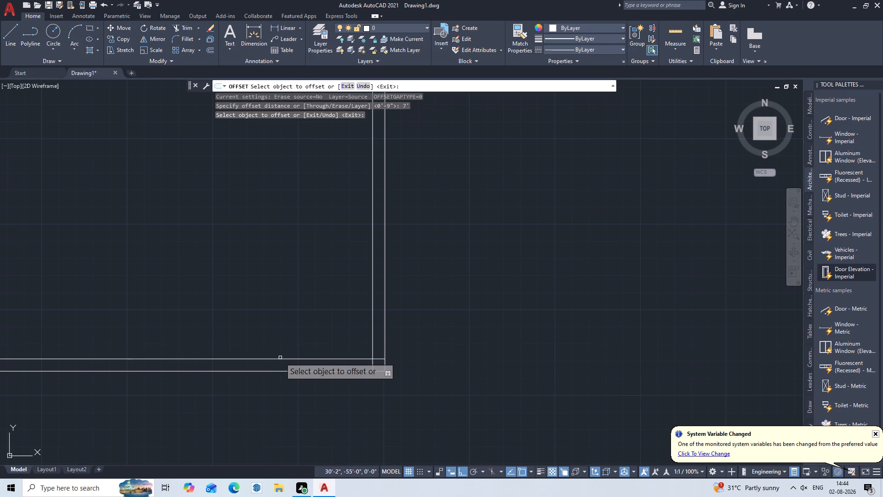
click(289, 358)
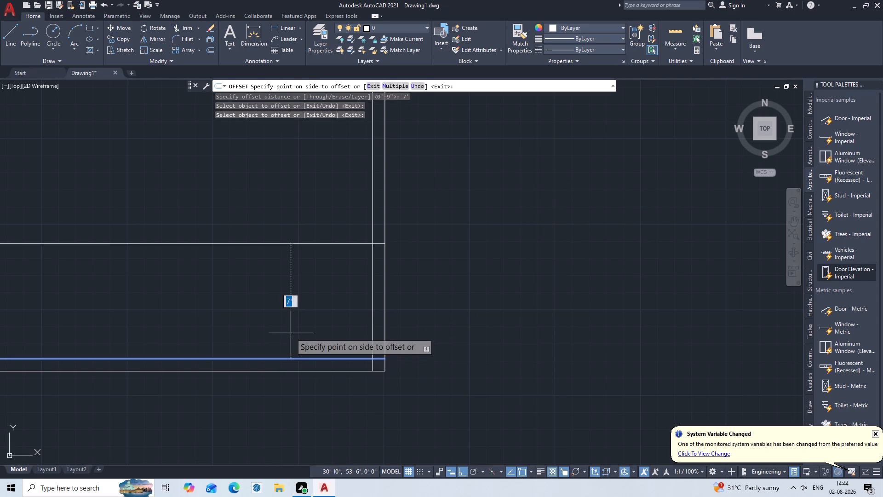
click(291, 333)
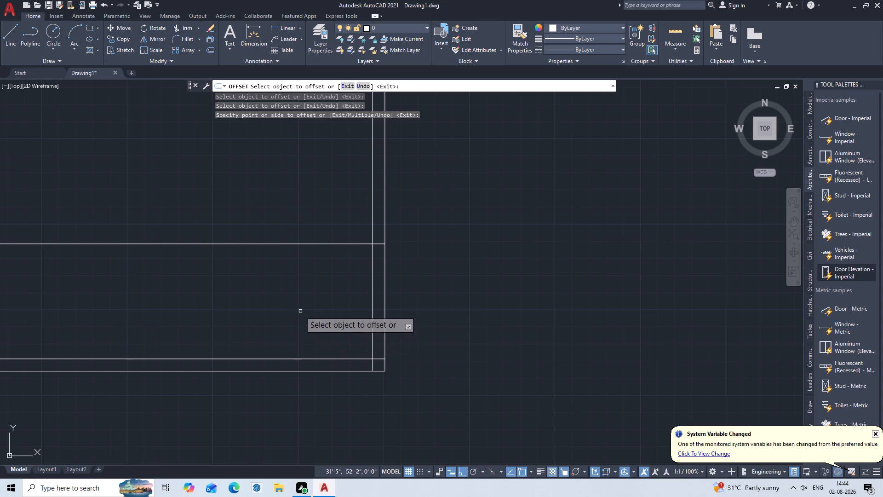
key(Escape)
Offset the right wall's inner face line 15'9" leftward into the building.
key(o)
key(Return)
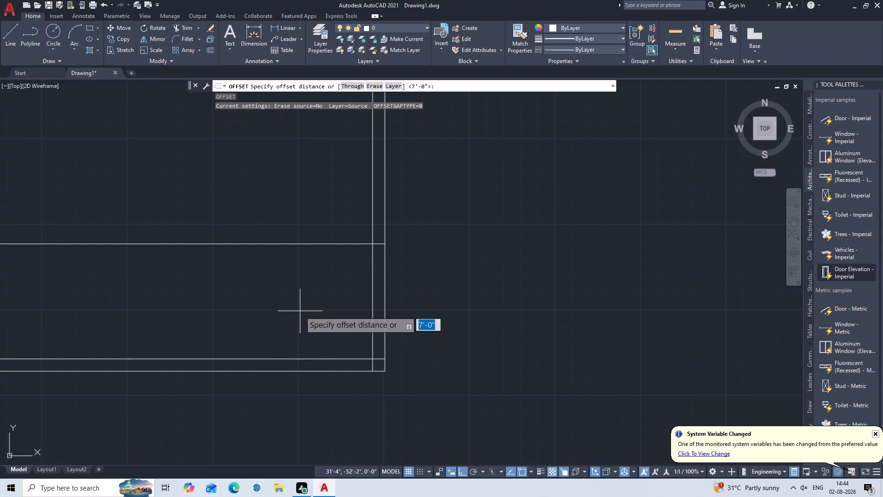
key(1)
key(5)
key(apostrophe)
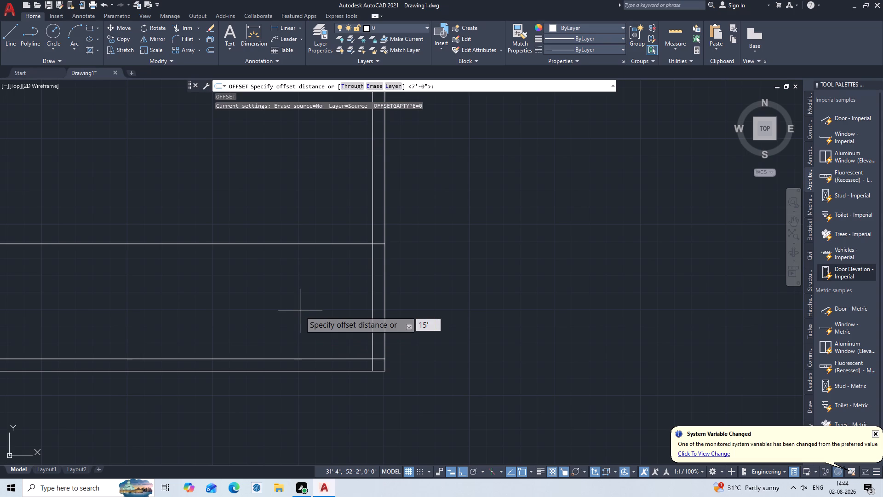
key(9)
key(shift+quotedbl)
key(Return)
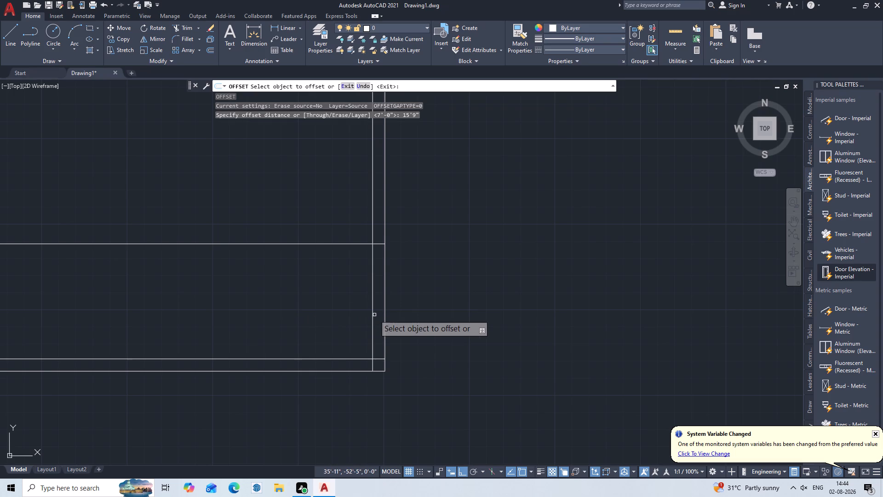
click(372, 317)
click(345, 313)
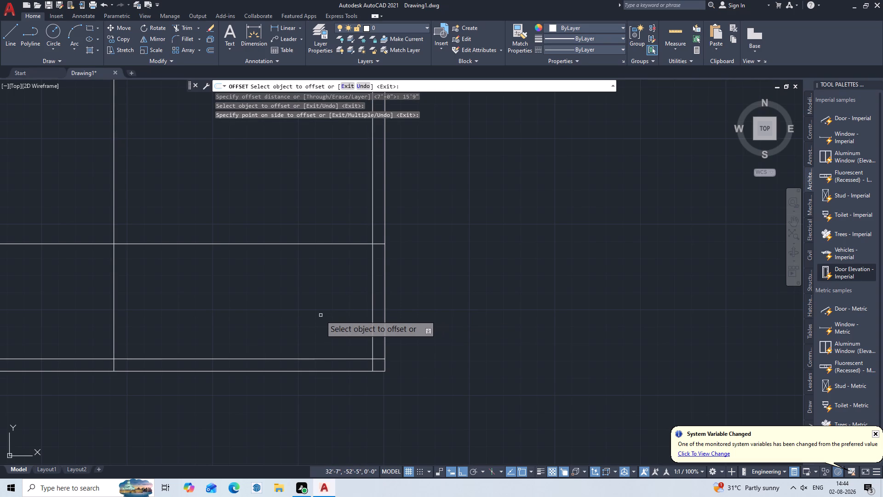
middle_drag(321, 315, 498, 365)
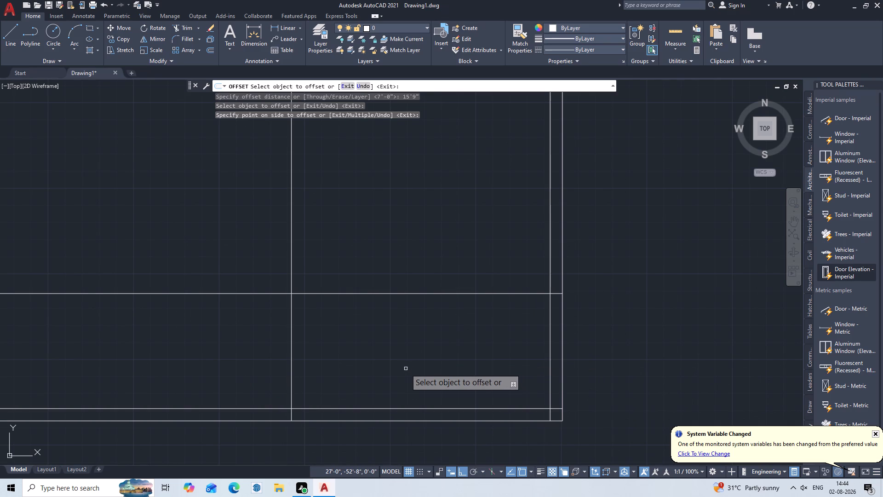
key(Escape)
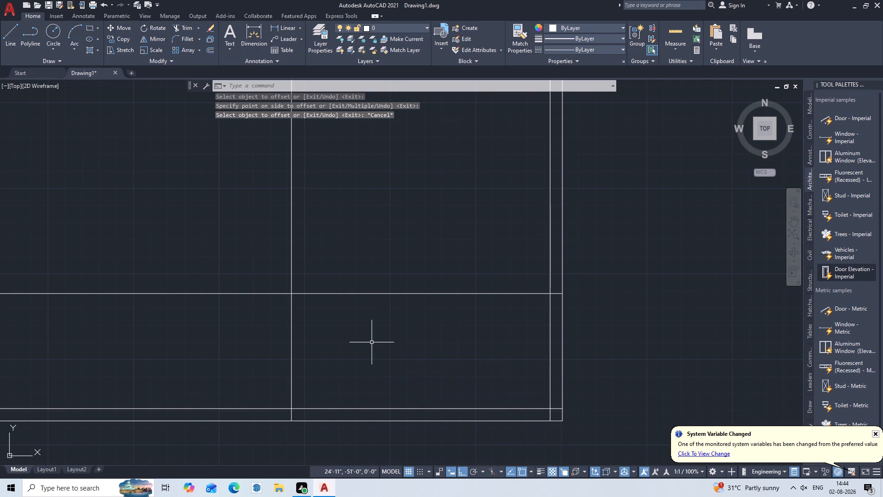
Break the new horizontal interior line at its intersection with the new vertical line.
text(BR)
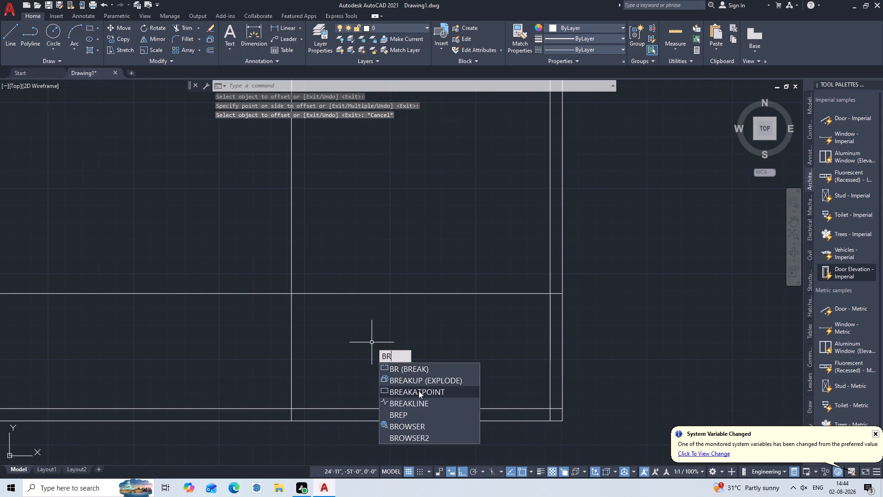
double_click(418, 393)
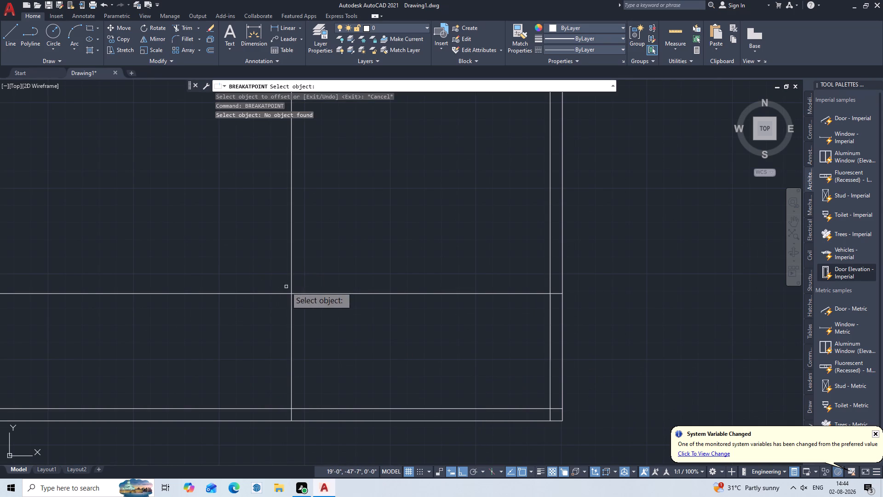
double_click(295, 294)
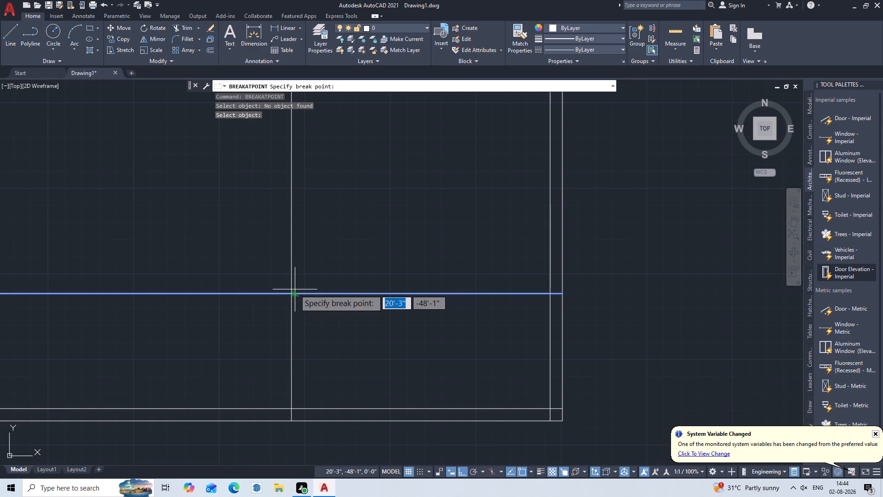
triple_click(292, 292)
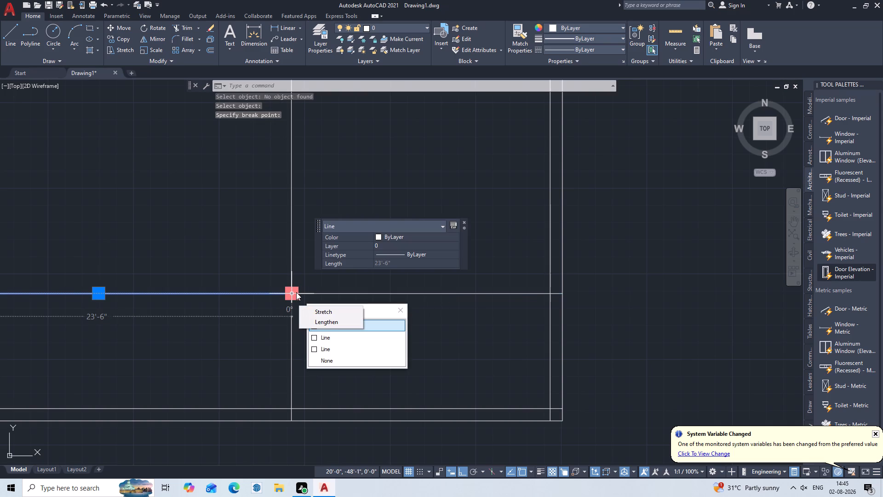
key(b)
key(r)
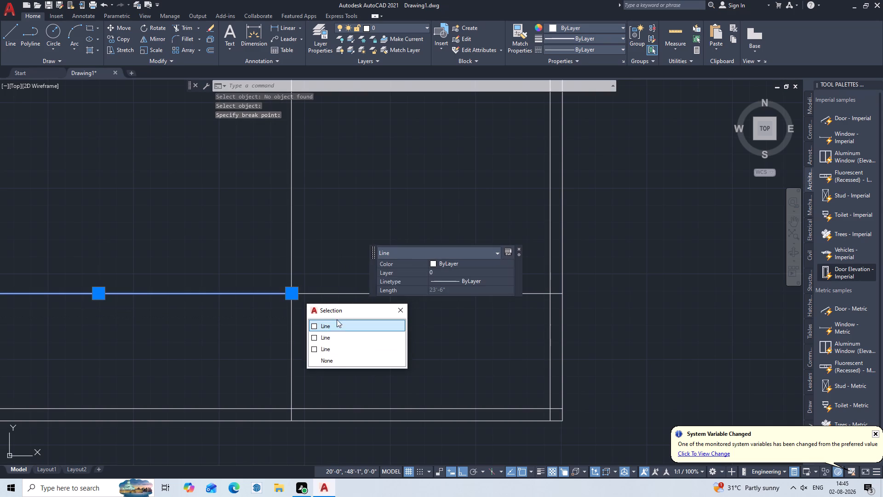
key(Escape)
Break the vertical interior line at the same intersection with the horizontal line.
text(BR)
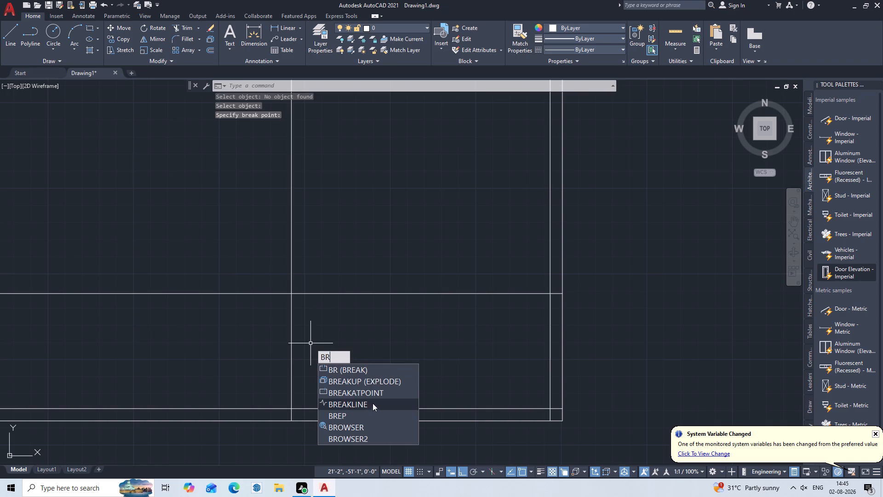
double_click(376, 394)
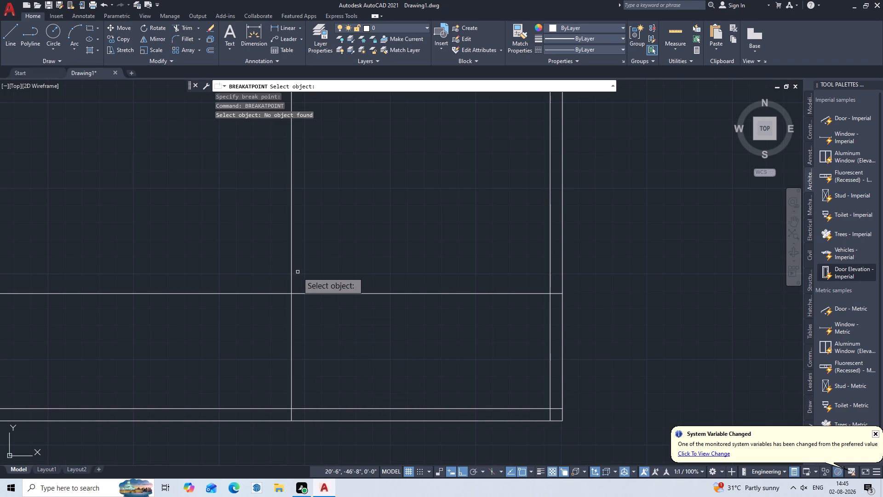
click(290, 284)
click(292, 292)
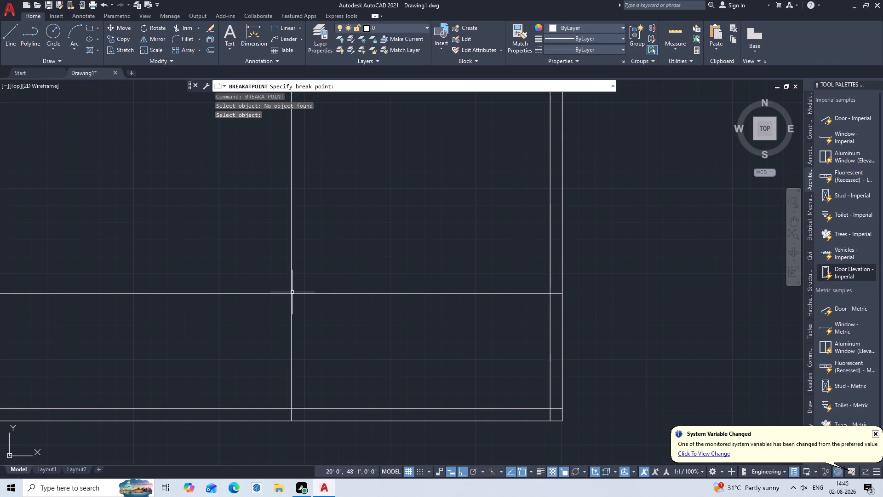
key(Escape)
Delete the vertical segment above the break point and the horizontal segment left of it, leaving the lower-right room's boundary.
double_click(304, 212)
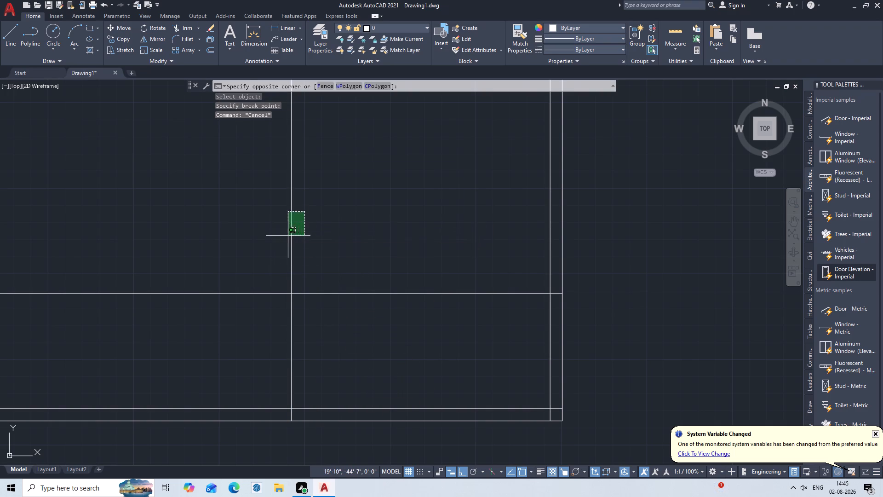
click(288, 236)
double_click(244, 270)
triple_click(195, 342)
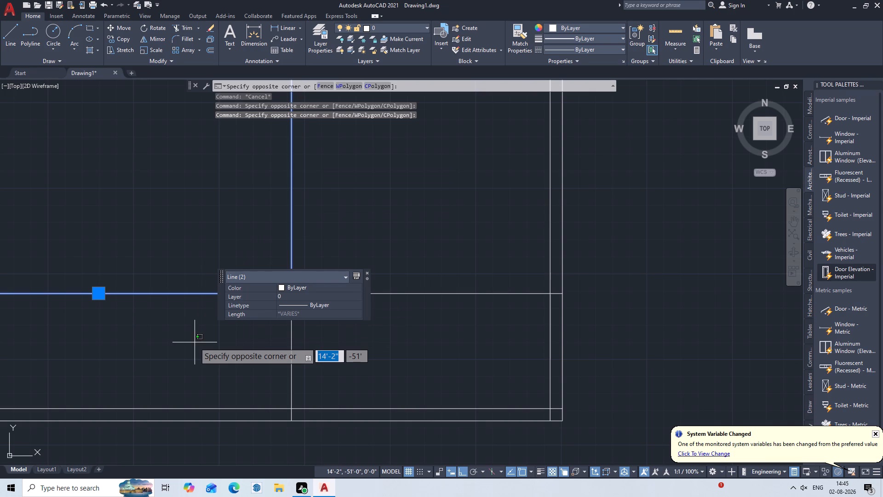
key(Delete)
key(Escape)
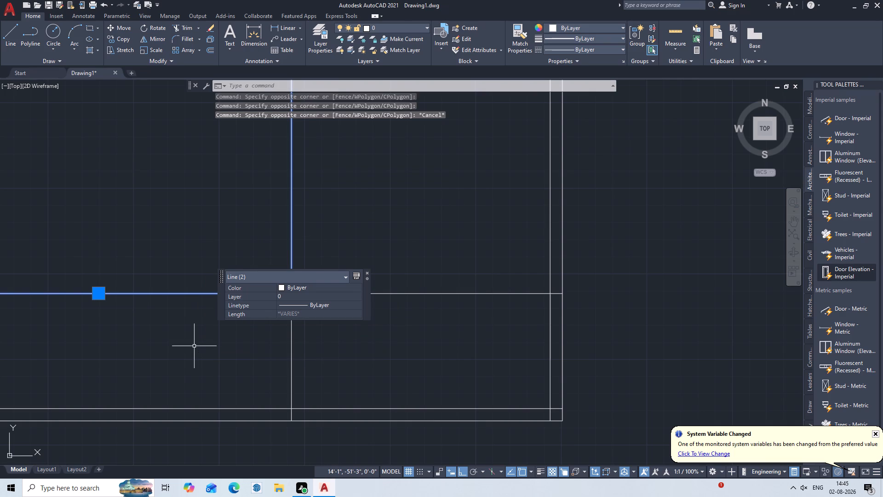
key(Delete)
Offset the lower-right room's left boundary line 5" to the left to form the partition's thickness.
middle_drag(207, 329, 213, 327)
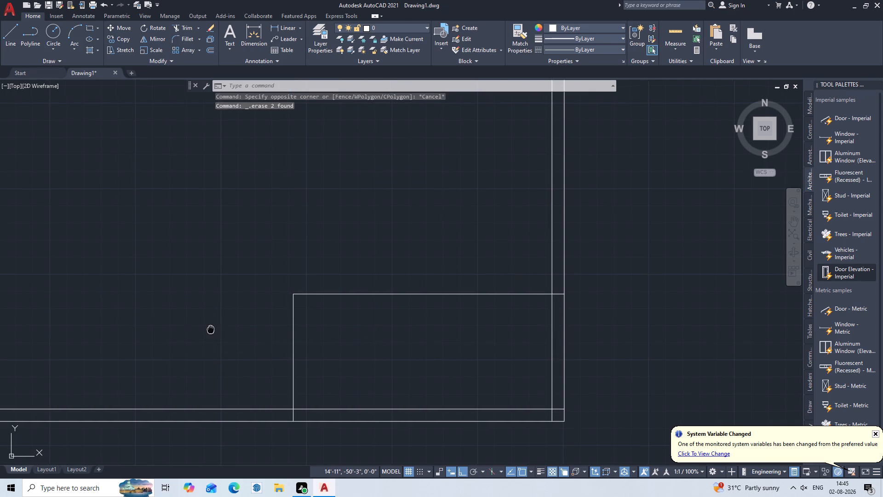
middle_drag(213, 327, 121, 195)
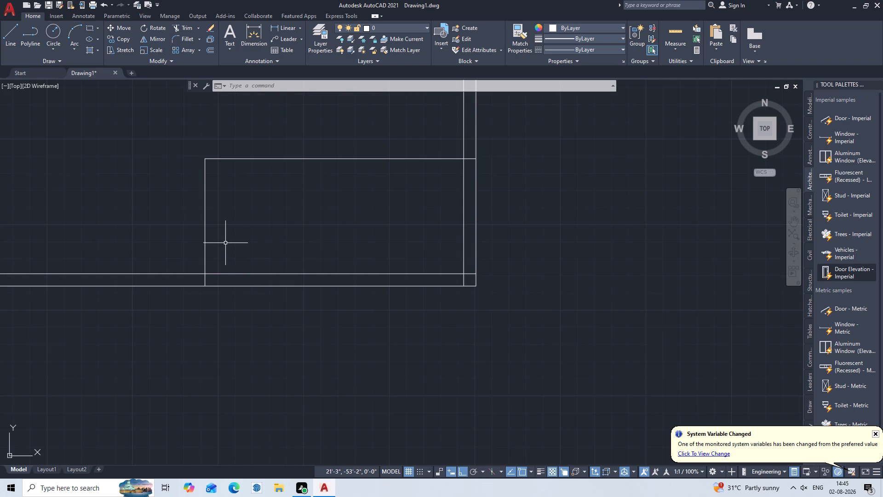
key(o)
key(Return)
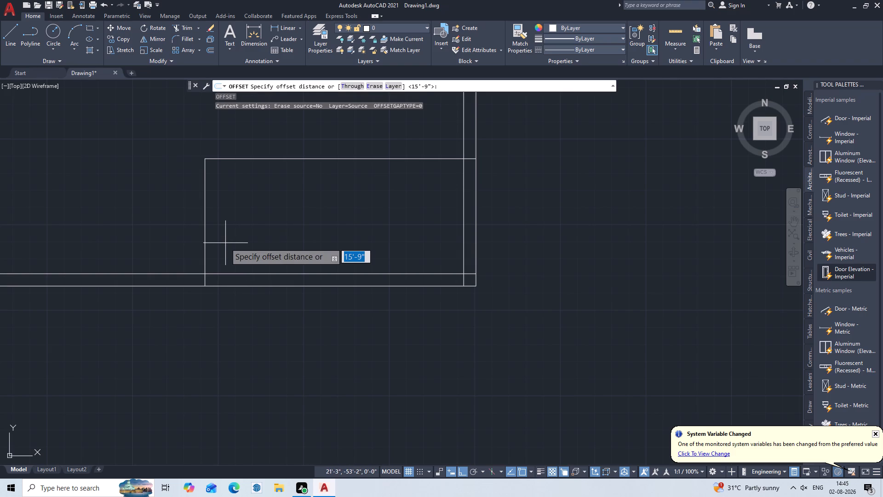
text(5")
key(Return)
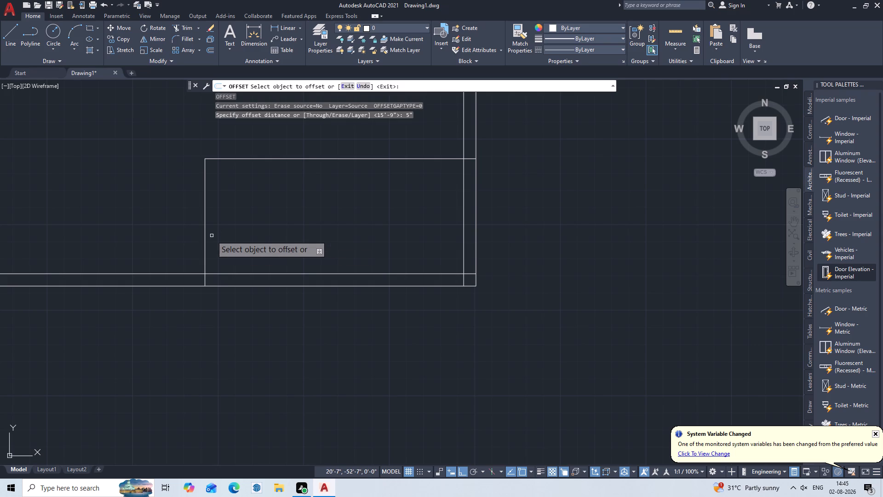
click(204, 248)
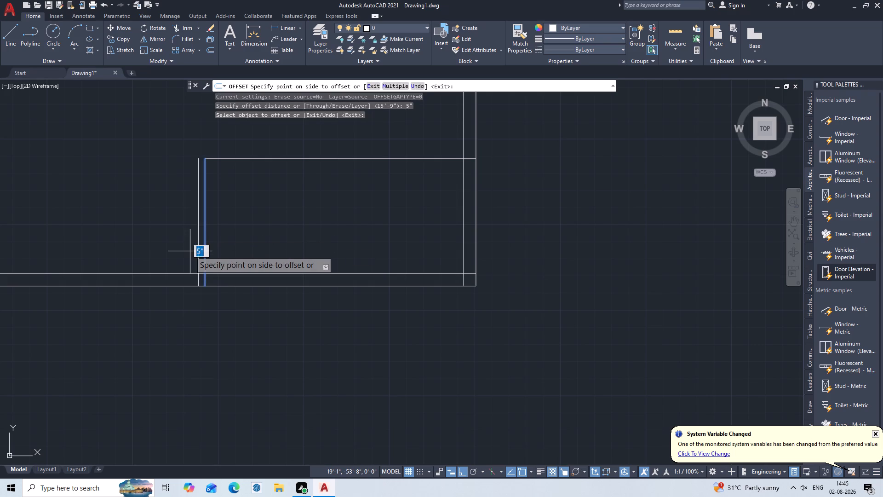
double_click(190, 251)
middle_drag(190, 251, 293, 240)
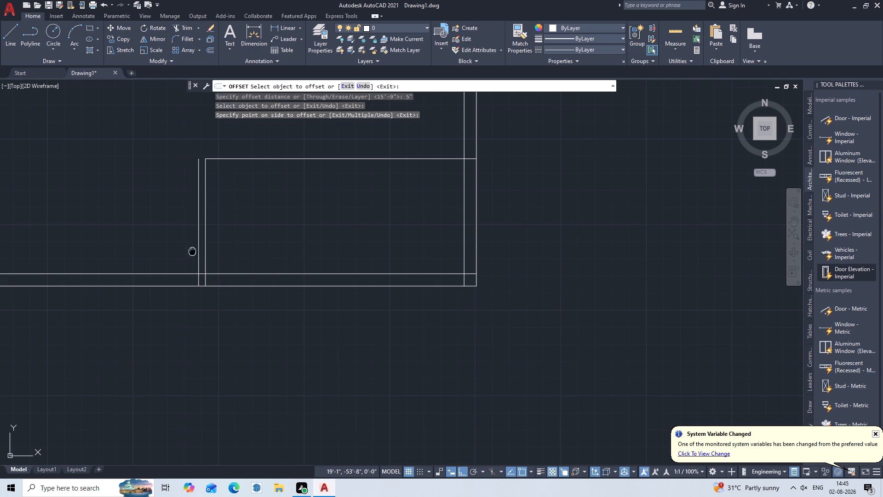
middle_drag(293, 240, 362, 240)
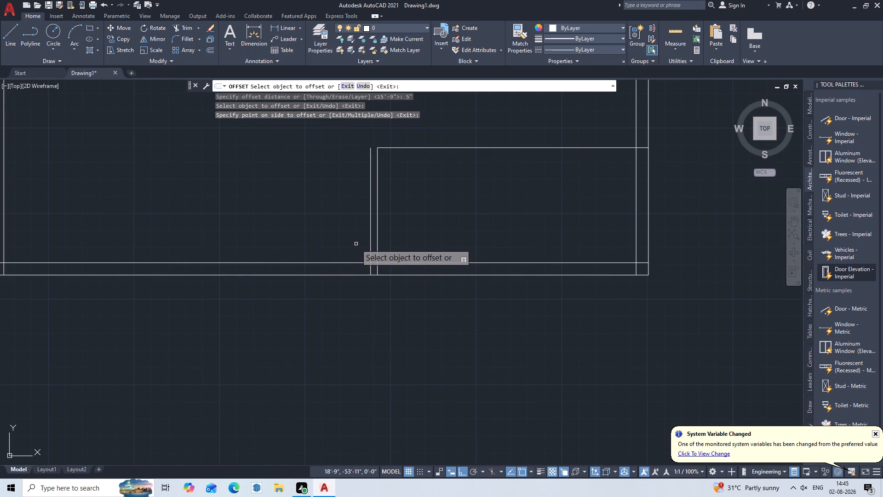
key(Escape)
Offset the partition's left face line 10' to the left to place the adjoining room's far side.
key(o)
key(Return)
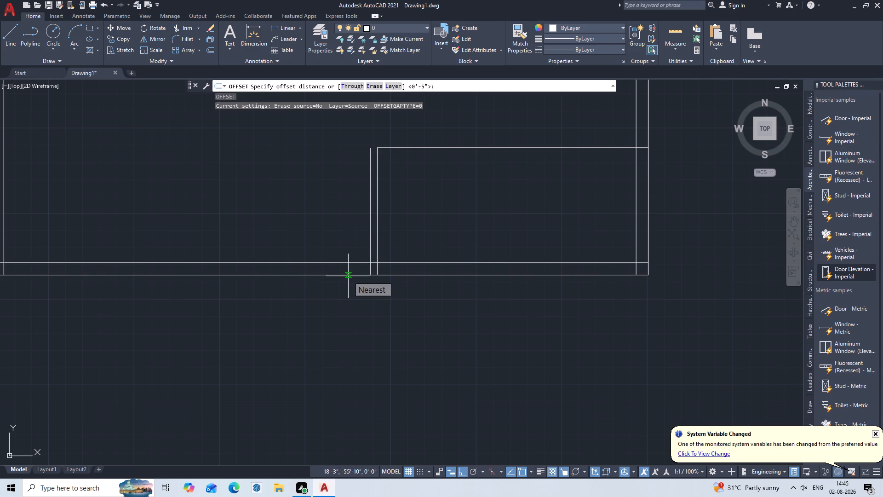
key(1)
key(0)
key(apostrophe)
key(Return)
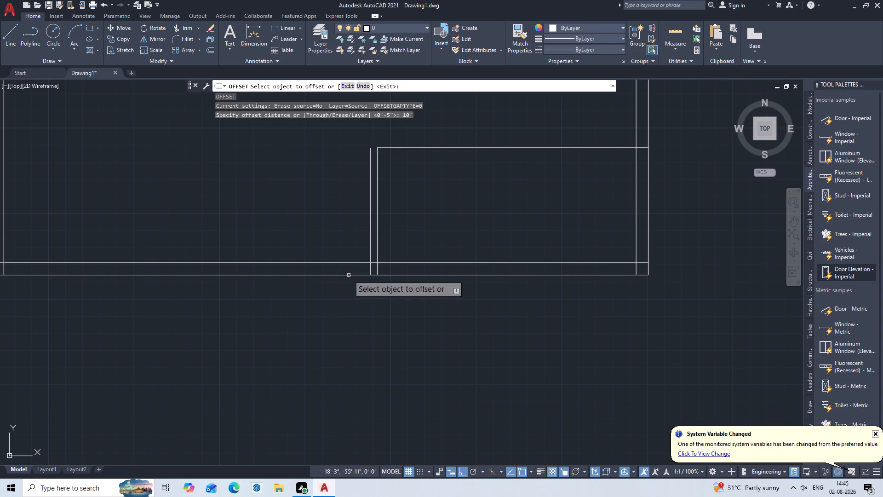
click(371, 229)
click(346, 244)
key(Escape)
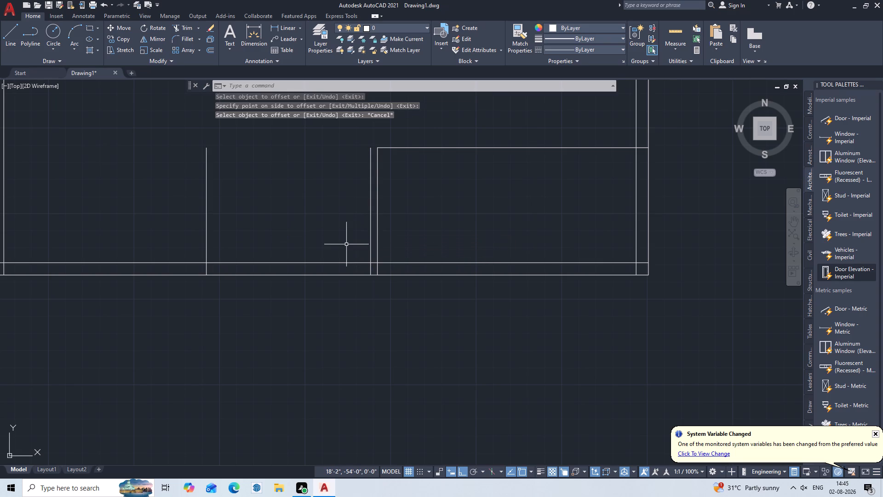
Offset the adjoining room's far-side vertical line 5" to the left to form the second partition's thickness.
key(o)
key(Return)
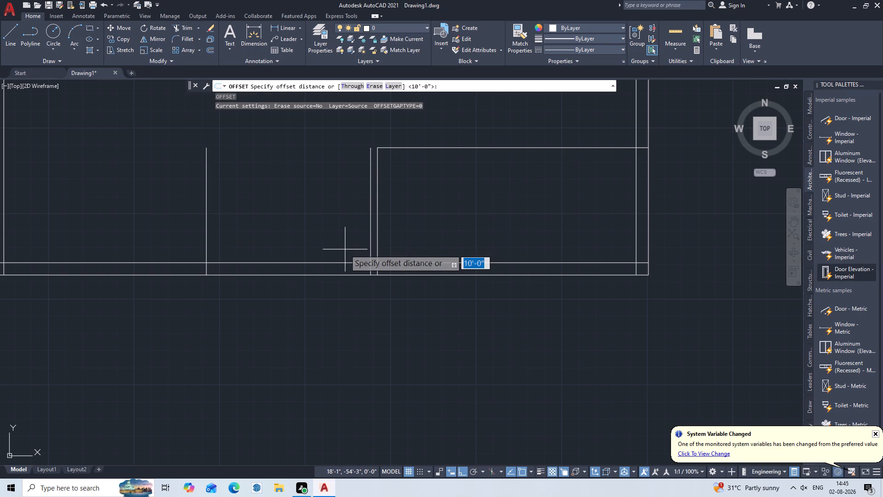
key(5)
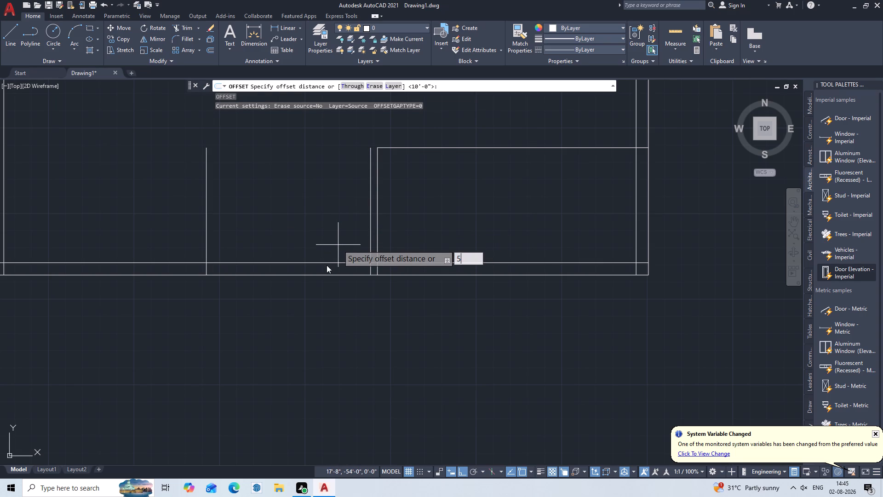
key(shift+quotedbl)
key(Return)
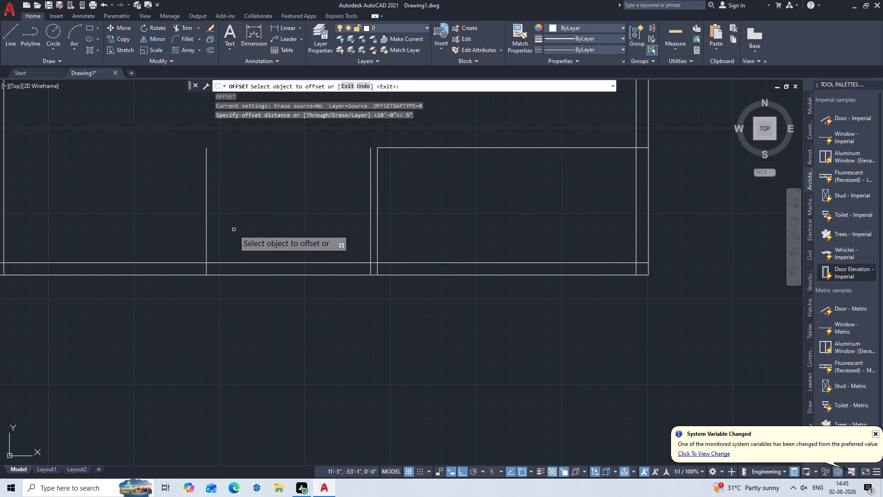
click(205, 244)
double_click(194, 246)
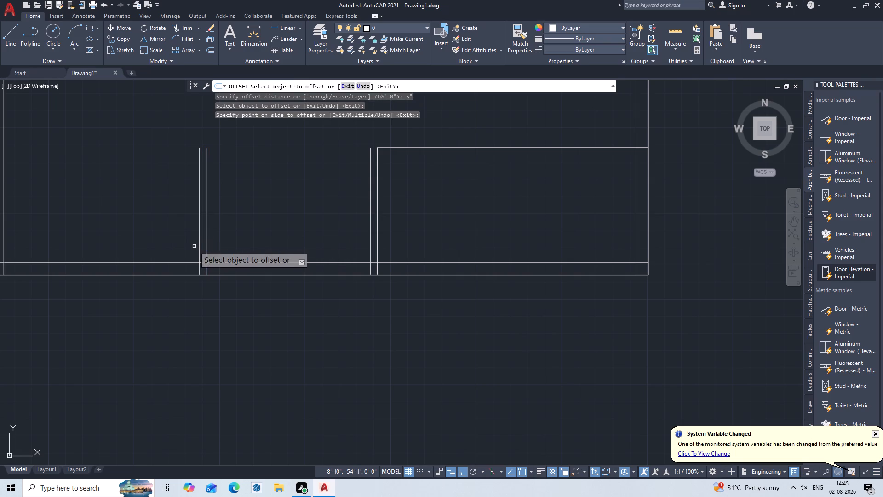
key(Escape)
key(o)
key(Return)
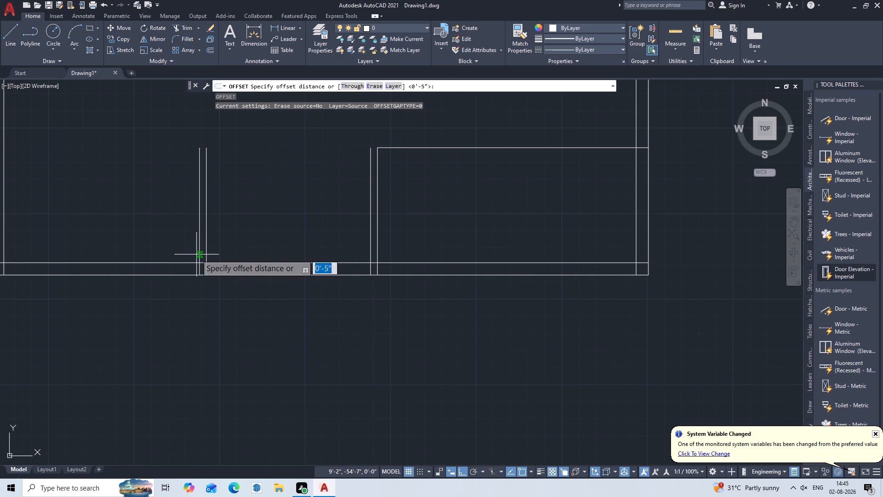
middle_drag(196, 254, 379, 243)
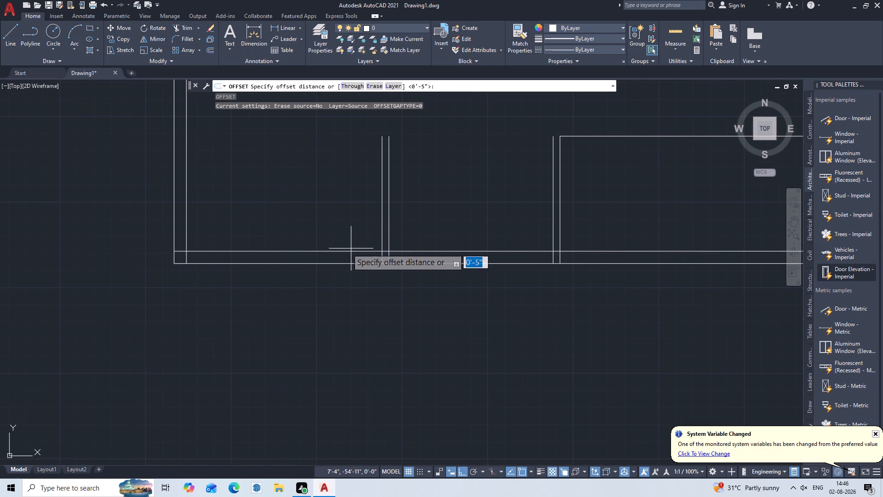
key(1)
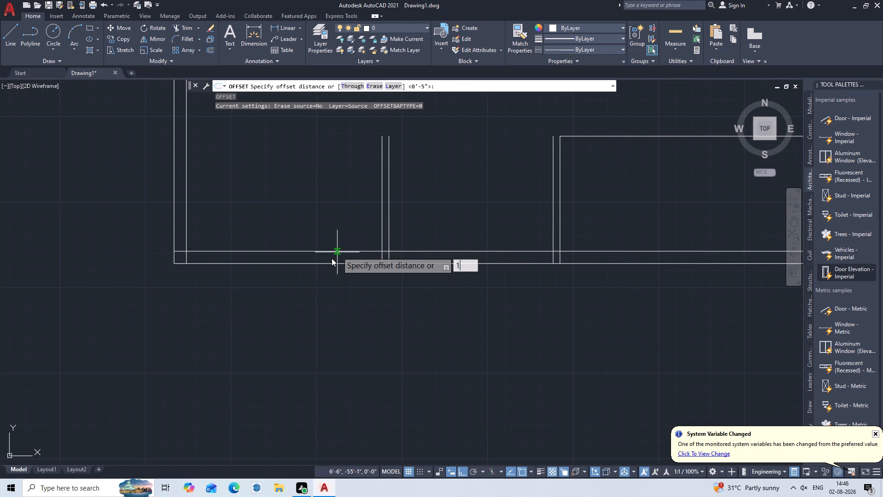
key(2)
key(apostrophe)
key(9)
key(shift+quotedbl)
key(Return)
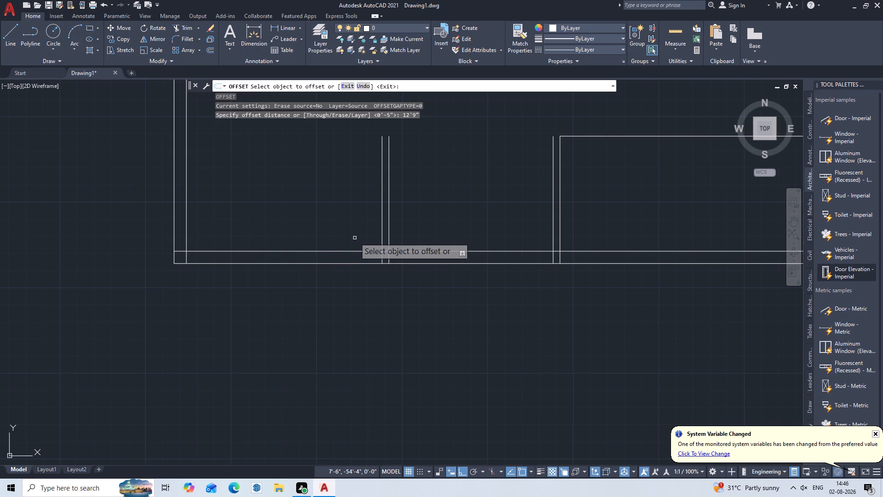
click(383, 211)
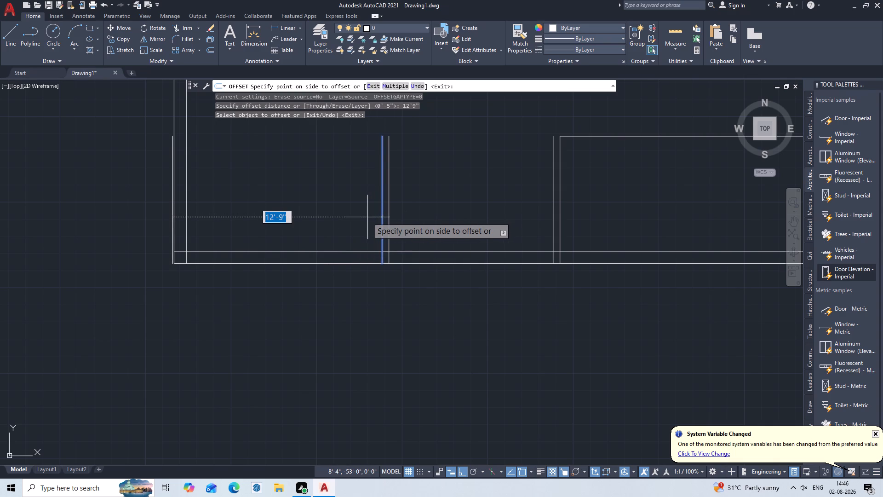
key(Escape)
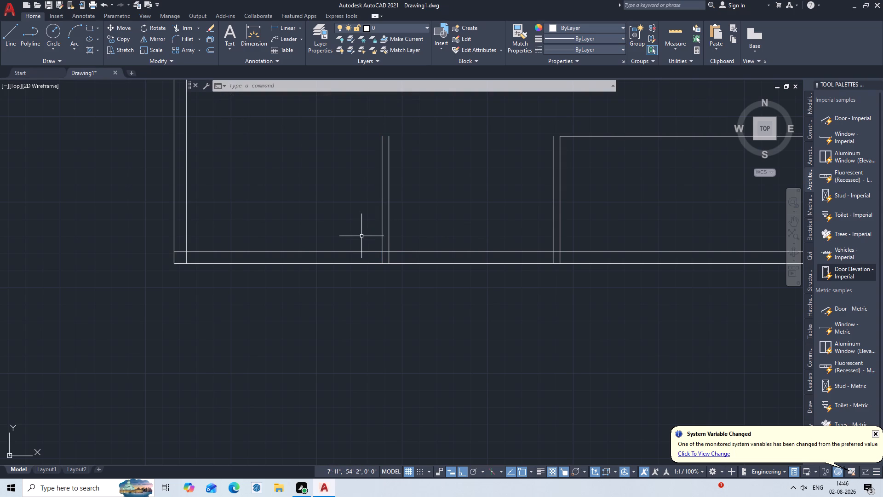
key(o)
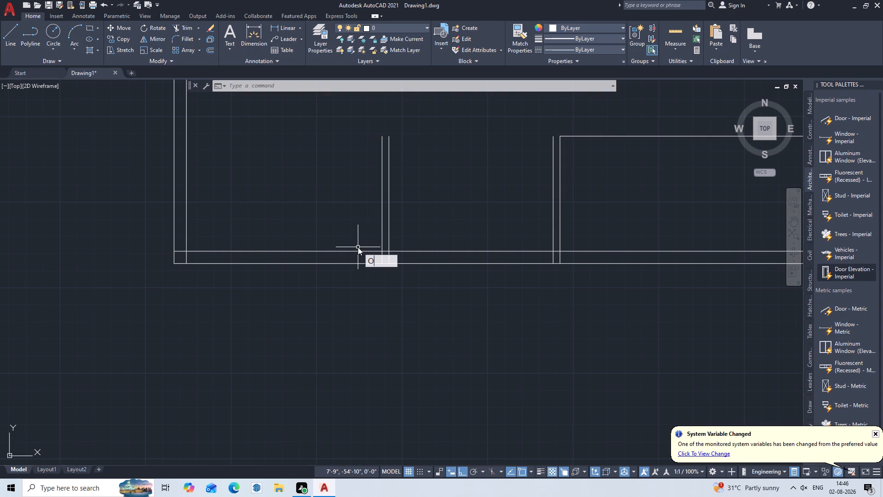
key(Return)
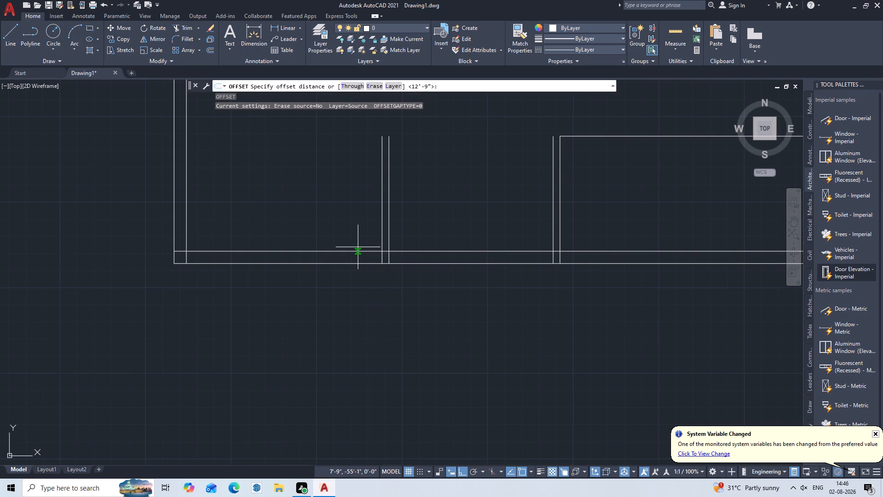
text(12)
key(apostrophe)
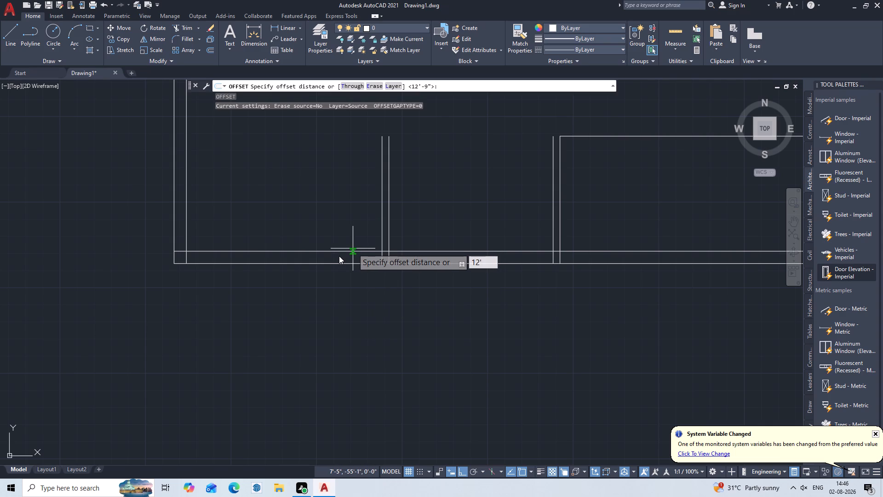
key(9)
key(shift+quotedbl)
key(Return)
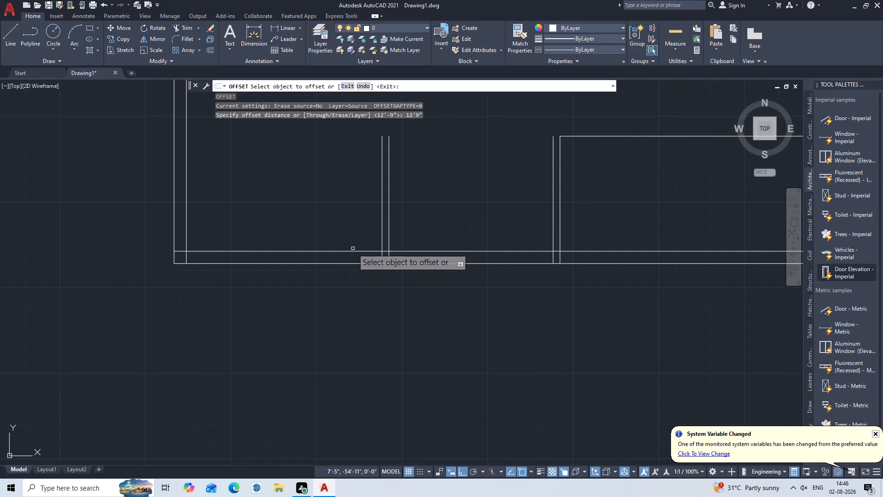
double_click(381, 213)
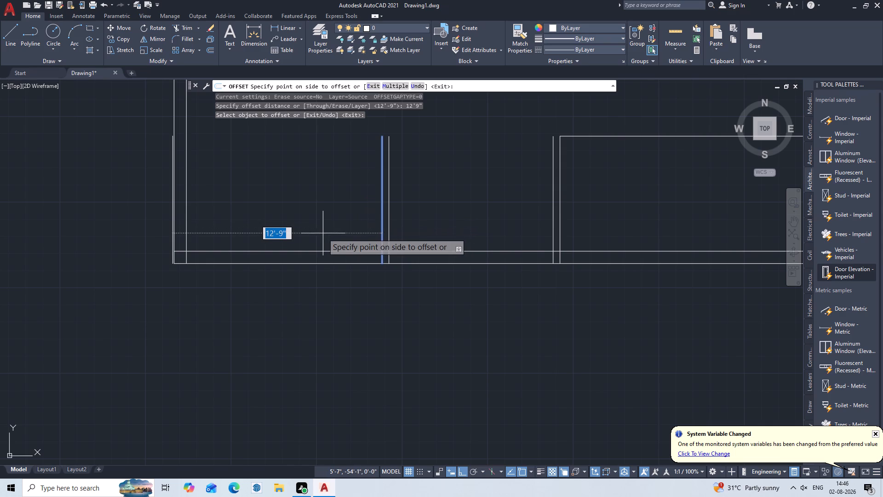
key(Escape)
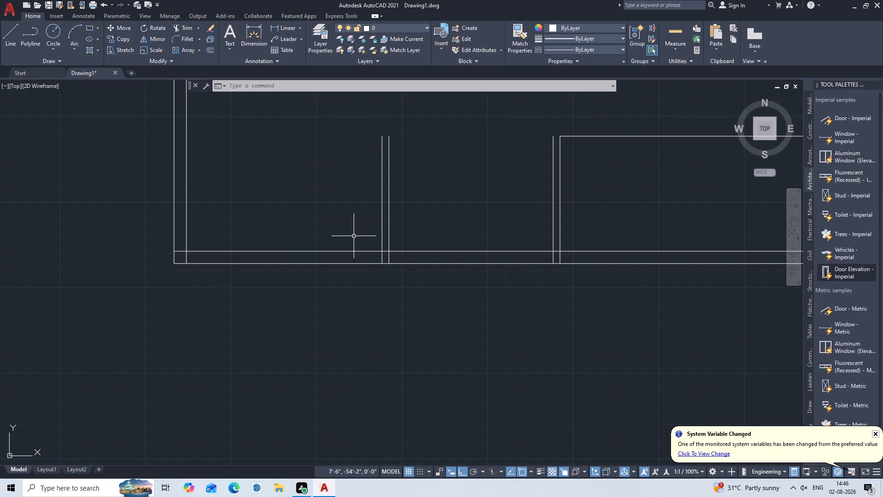
Delete both pairs of short vertical partition lines along the bottom wall, keeping the lower-right room's horizontal line.
double_click(425, 176)
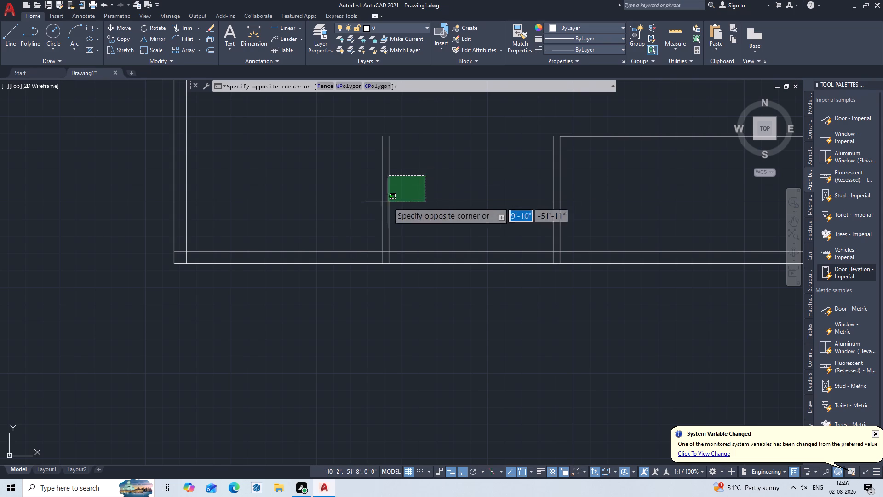
click(361, 225)
key(Delete)
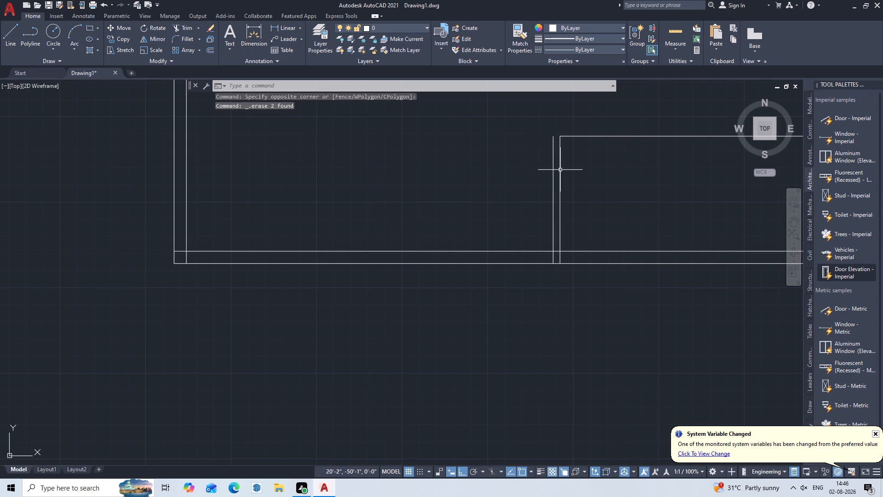
middle_drag(557, 172, 384, 262)
double_click(448, 251)
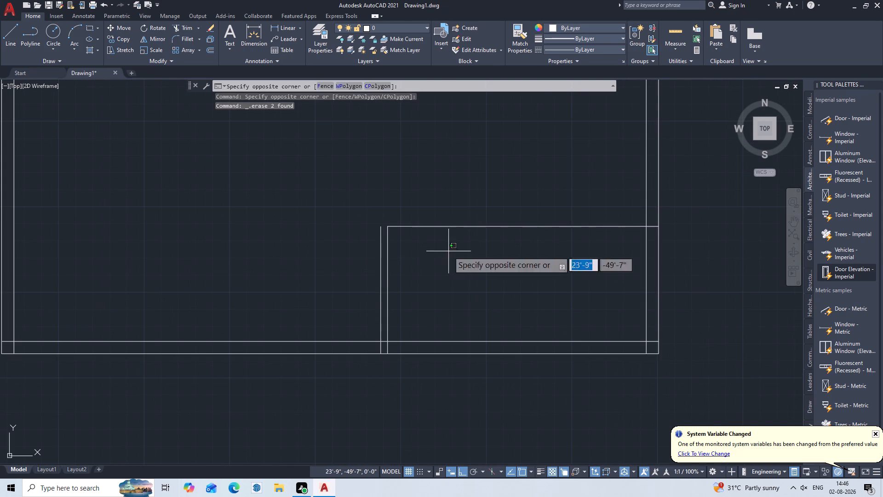
click(342, 301)
key(Delete)
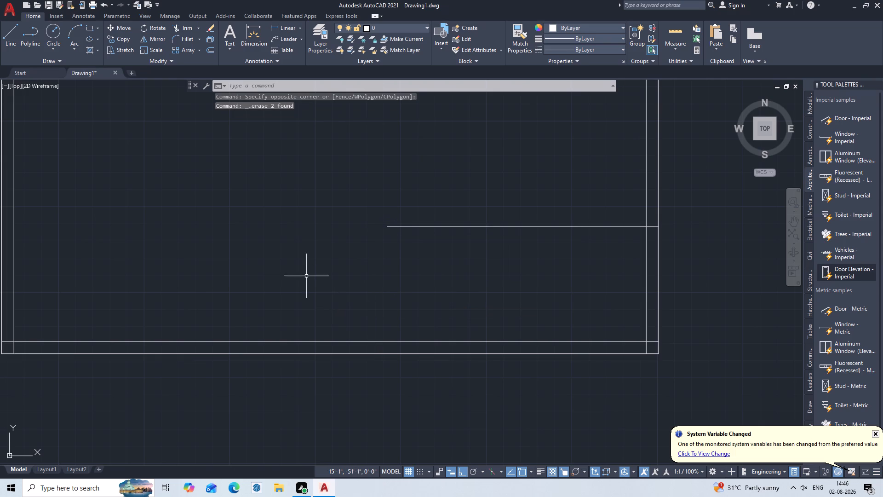
Offset the left outer wall's inner face 12'9" to the right to set the lower-left room's width.
middle_drag(304, 271, 535, 225)
middle_drag(307, 273, 308, 300)
scroll(307, 273, down, 1)
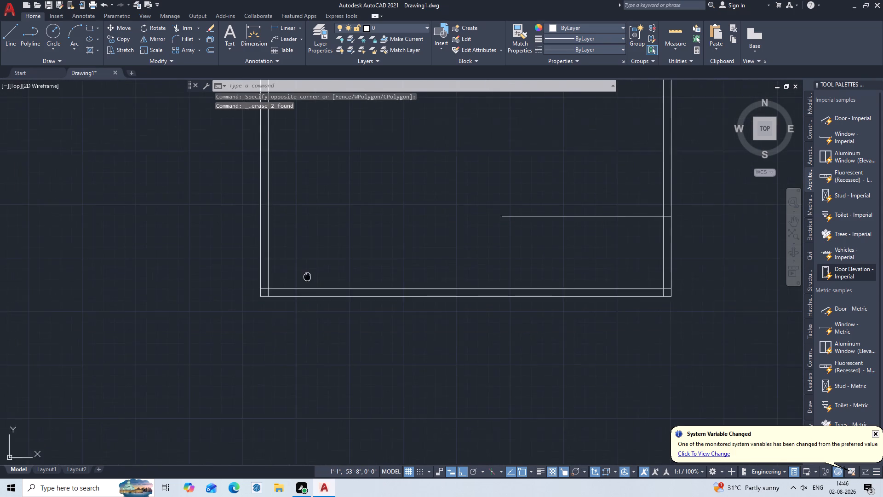
middle_drag(308, 300, 307, 322)
key(o)
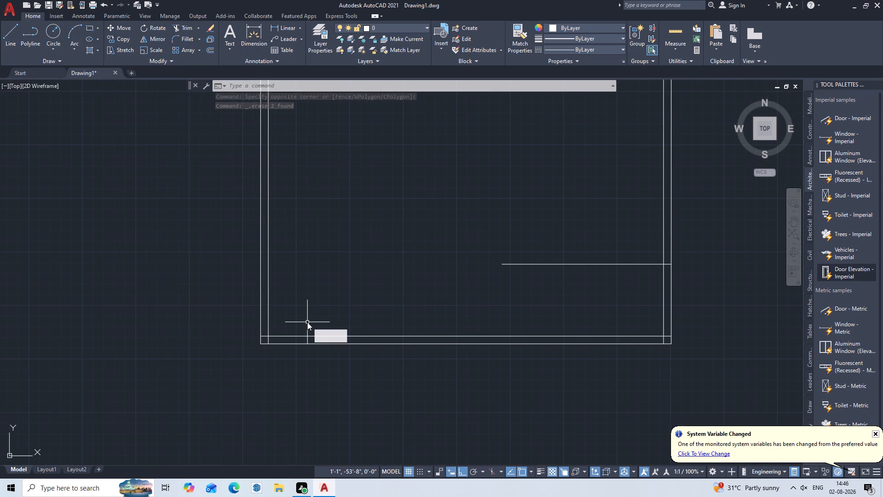
key(Return)
text(12)
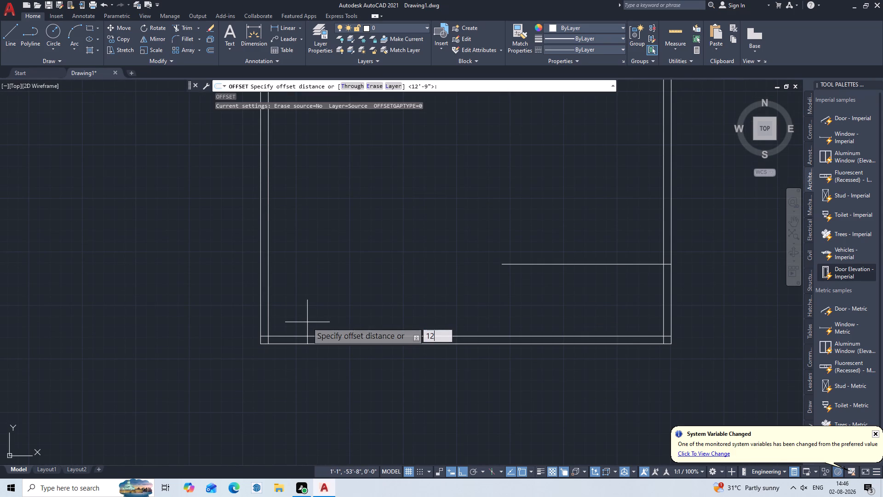
key(apostrophe)
key(9)
key(shift+quotedbl)
key(Return)
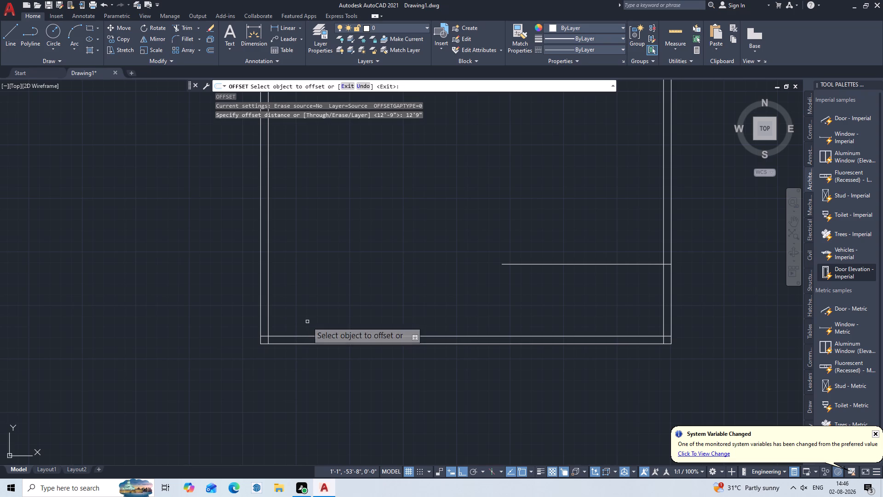
click(269, 302)
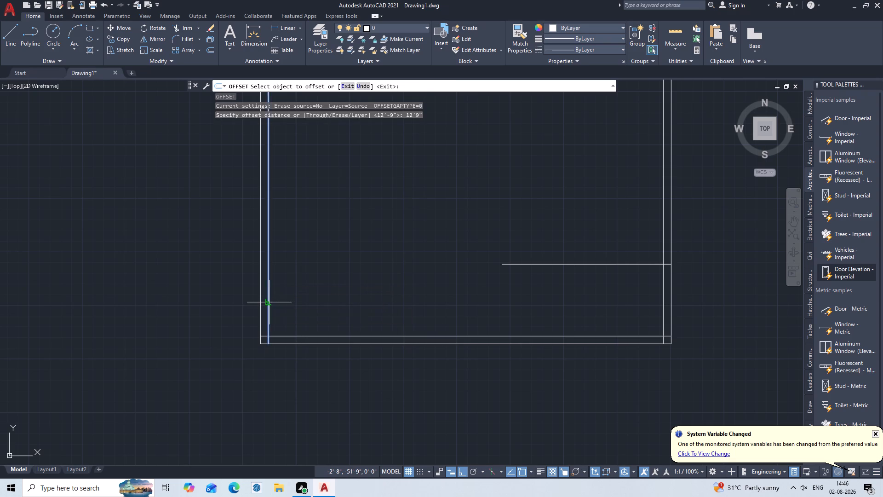
click(283, 306)
key(Escape)
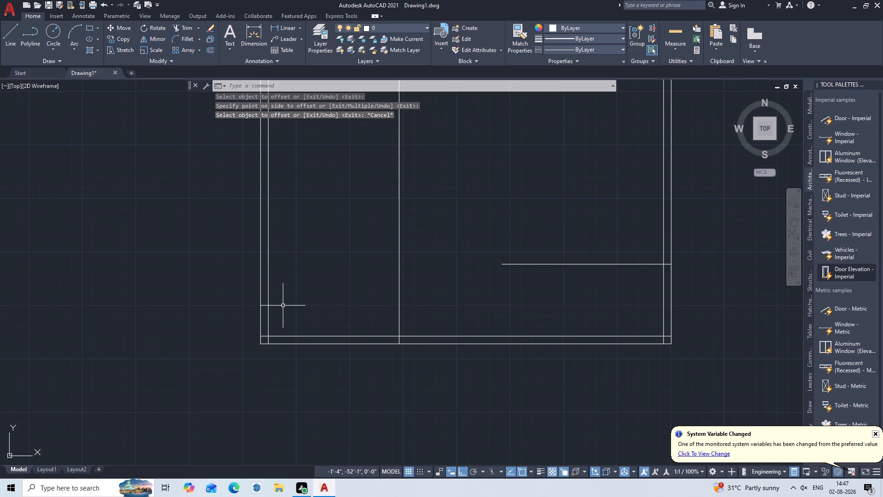
Offset the lower-left room's new right boundary line 5" to the right to form the partition's thickness.
key(o)
key(Return)
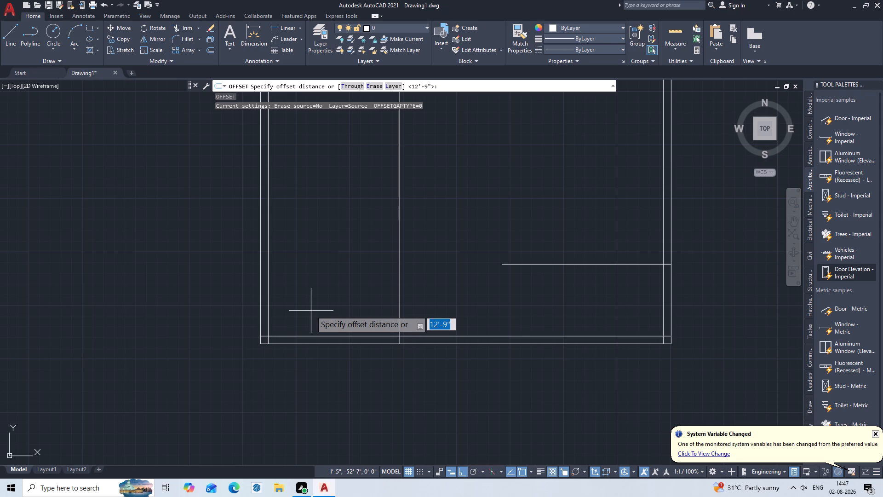
key(5)
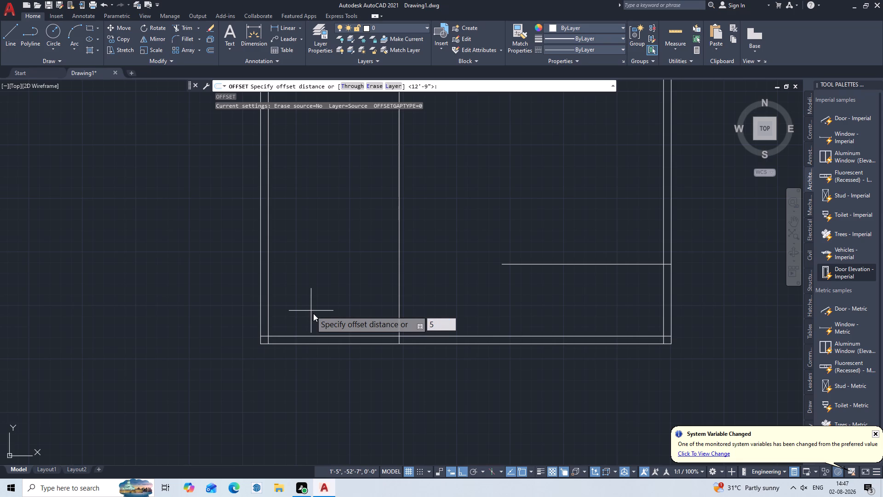
key(shift+quotedbl)
key(Return)
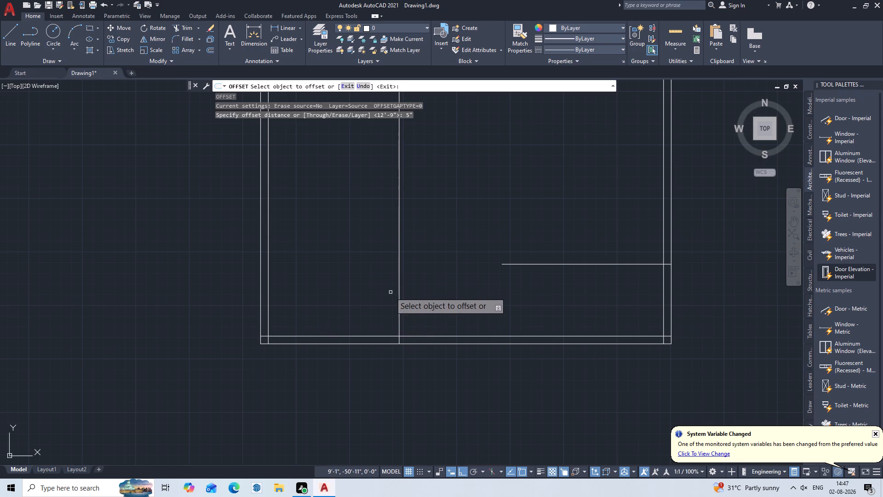
click(397, 297)
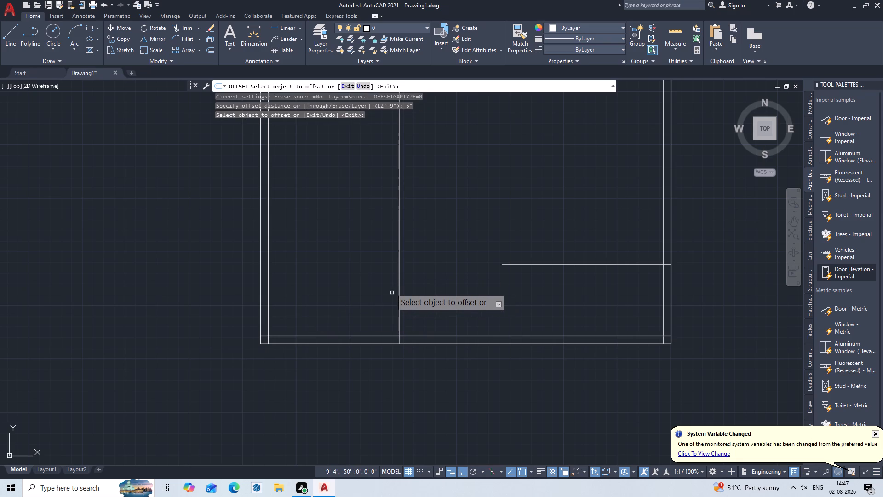
middle_drag(427, 255, 357, 261)
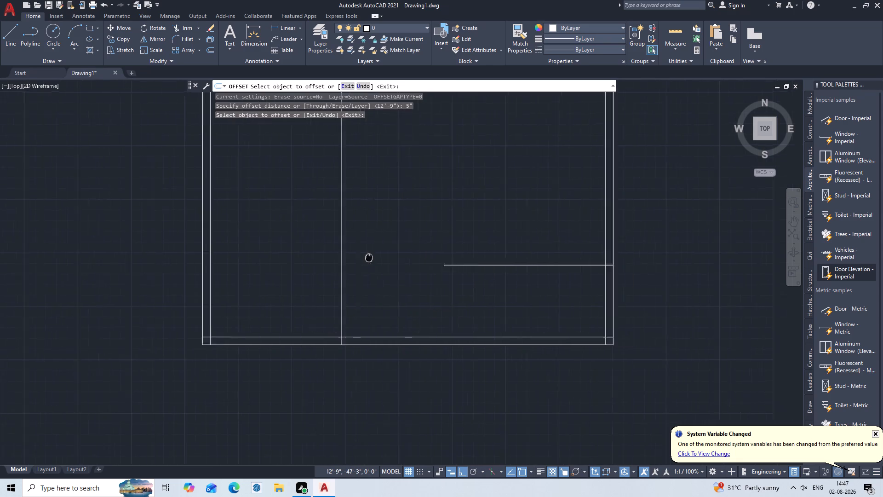
middle_drag(357, 261, 323, 266)
click(295, 324)
double_click(315, 321)
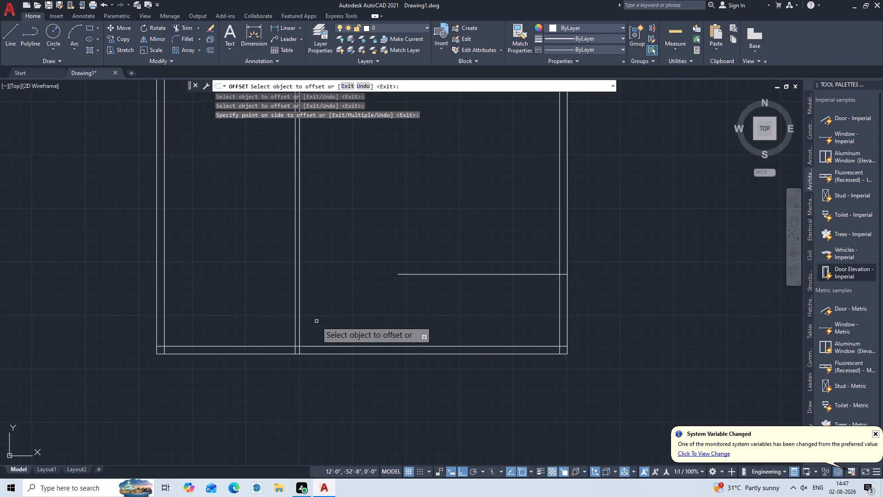
key(Escape)
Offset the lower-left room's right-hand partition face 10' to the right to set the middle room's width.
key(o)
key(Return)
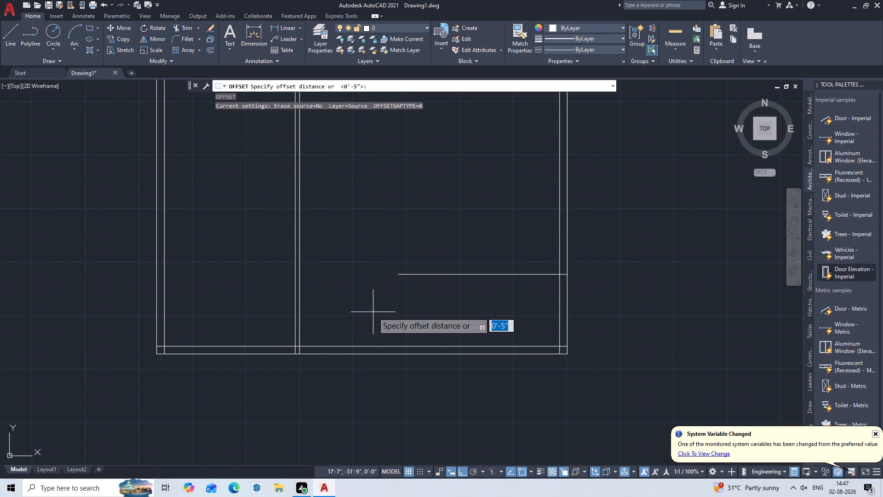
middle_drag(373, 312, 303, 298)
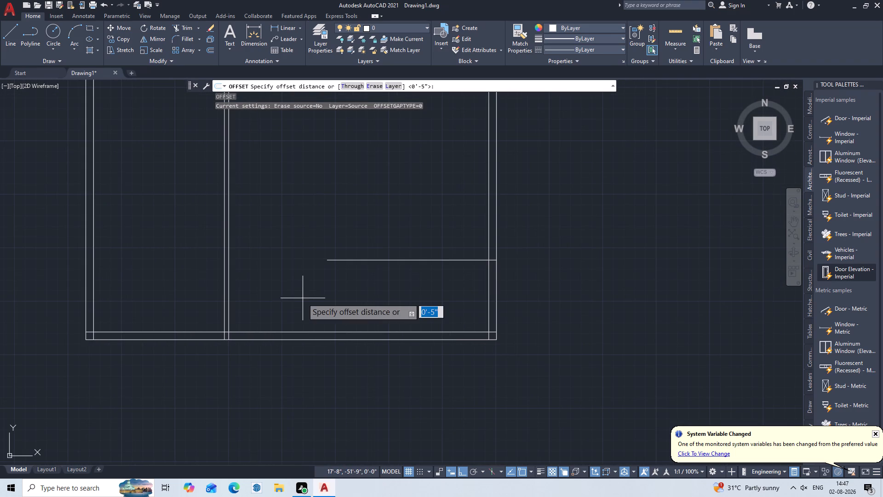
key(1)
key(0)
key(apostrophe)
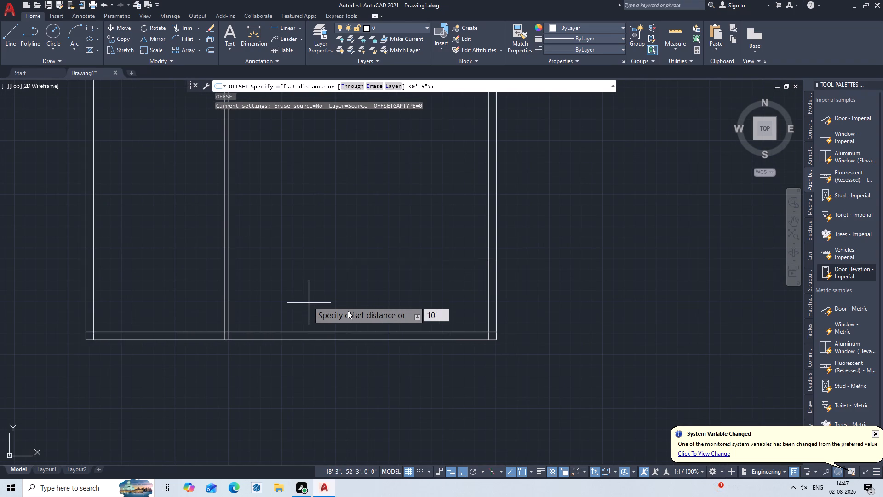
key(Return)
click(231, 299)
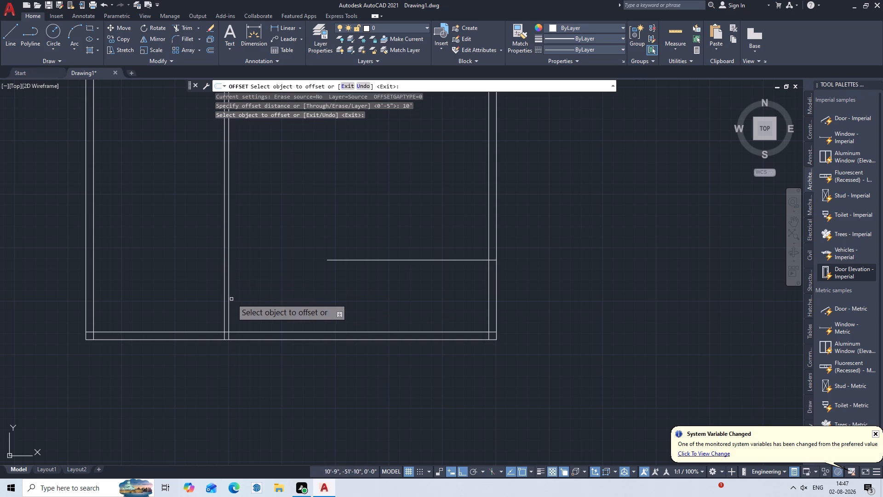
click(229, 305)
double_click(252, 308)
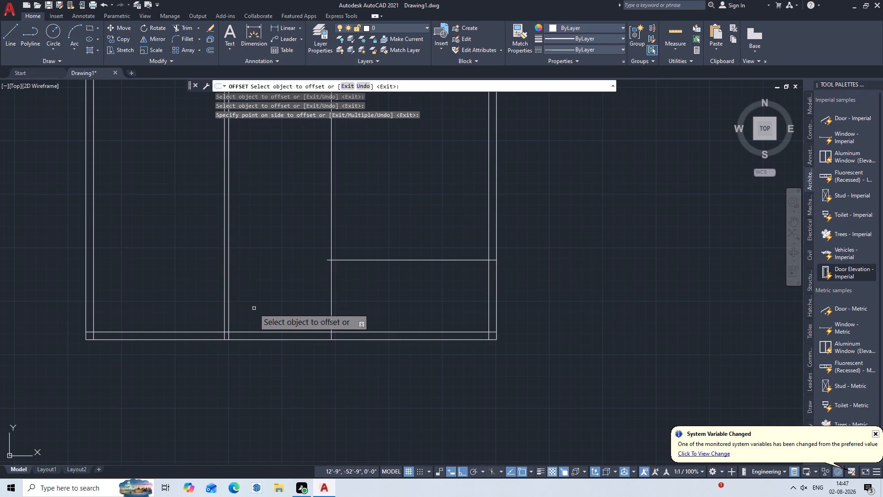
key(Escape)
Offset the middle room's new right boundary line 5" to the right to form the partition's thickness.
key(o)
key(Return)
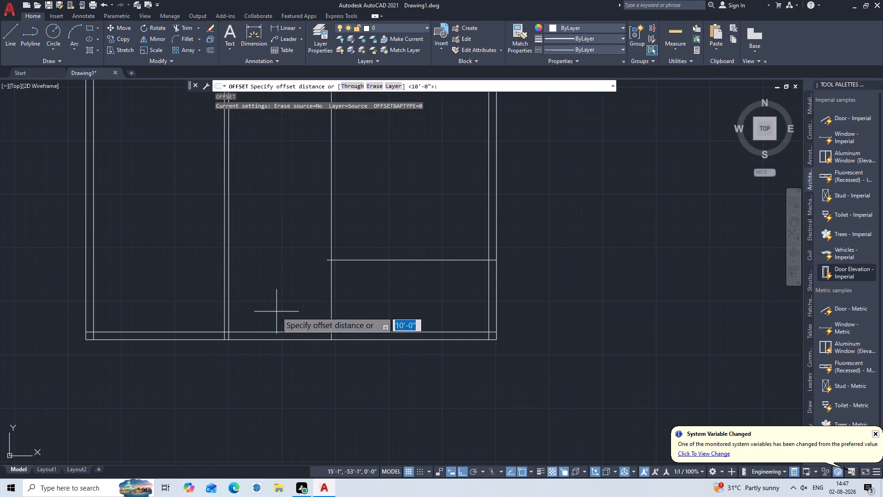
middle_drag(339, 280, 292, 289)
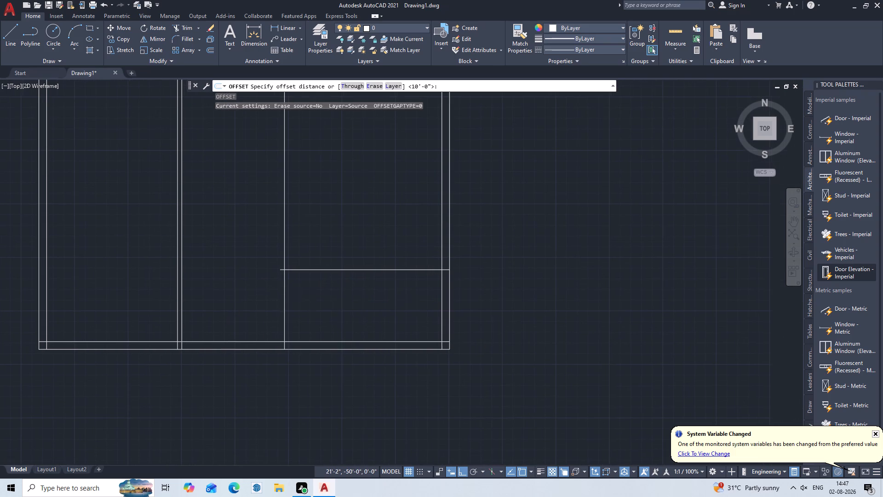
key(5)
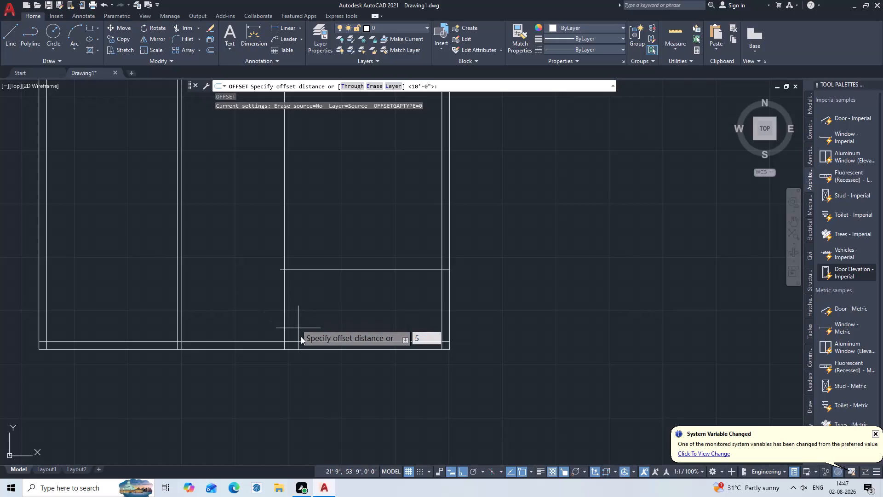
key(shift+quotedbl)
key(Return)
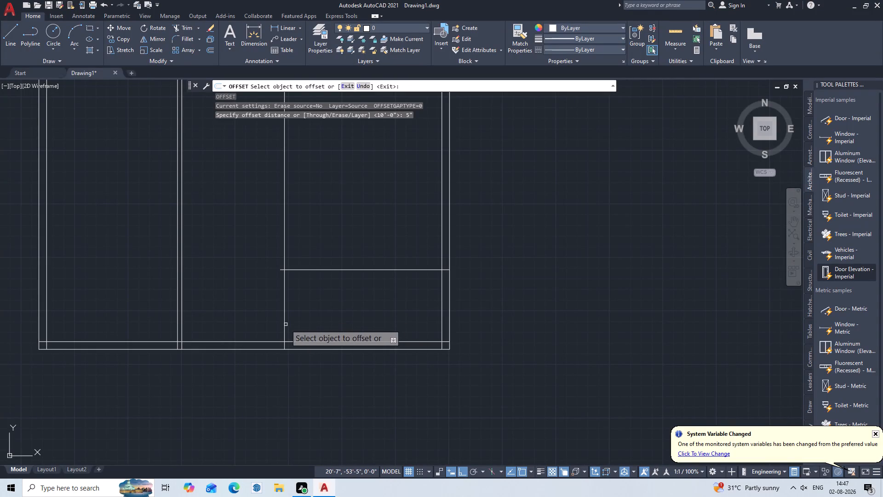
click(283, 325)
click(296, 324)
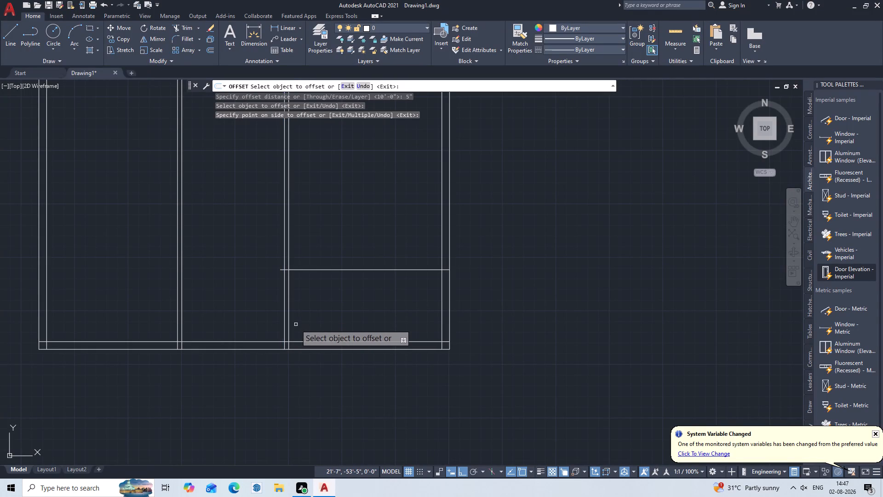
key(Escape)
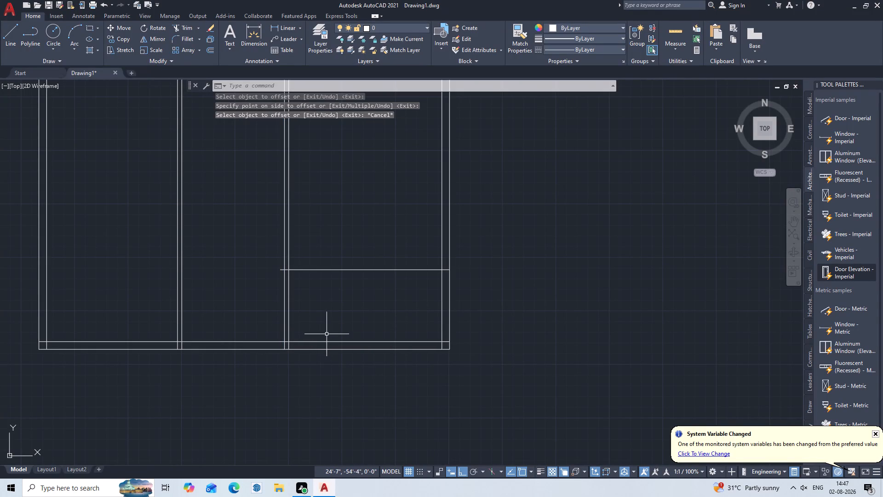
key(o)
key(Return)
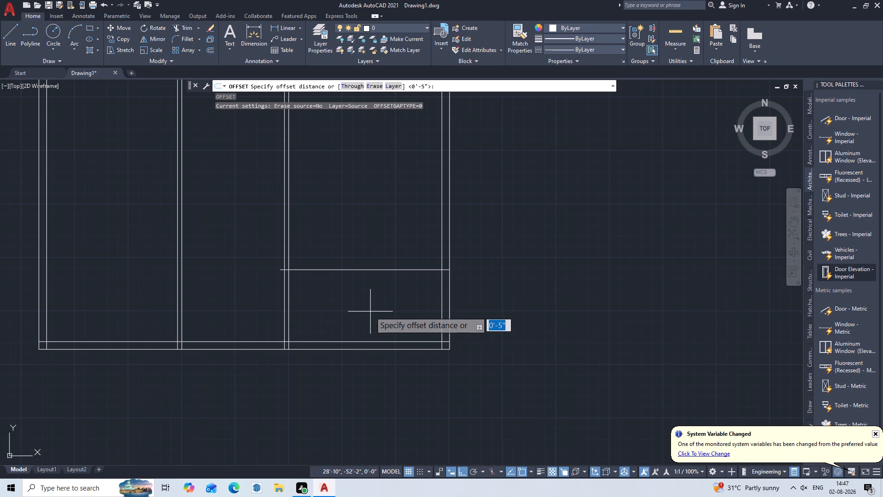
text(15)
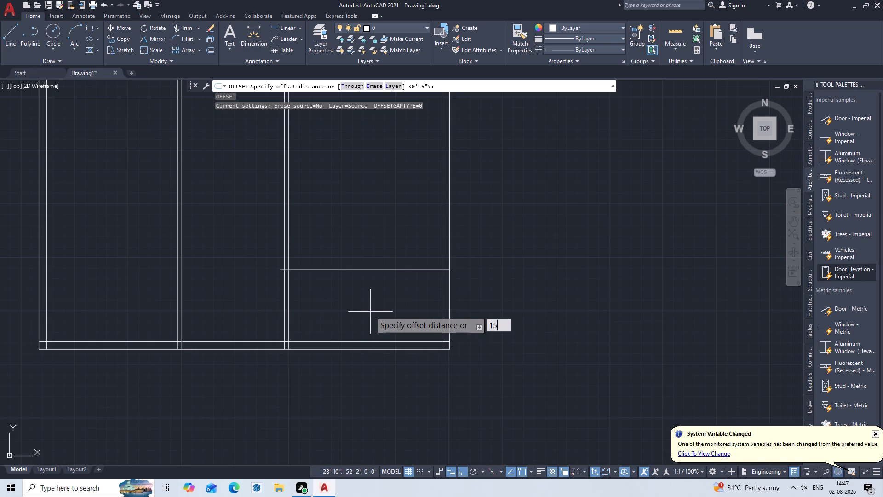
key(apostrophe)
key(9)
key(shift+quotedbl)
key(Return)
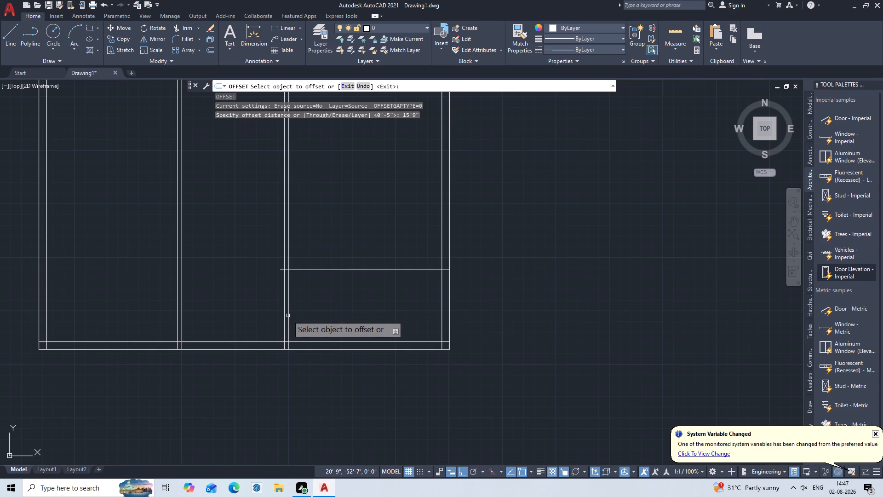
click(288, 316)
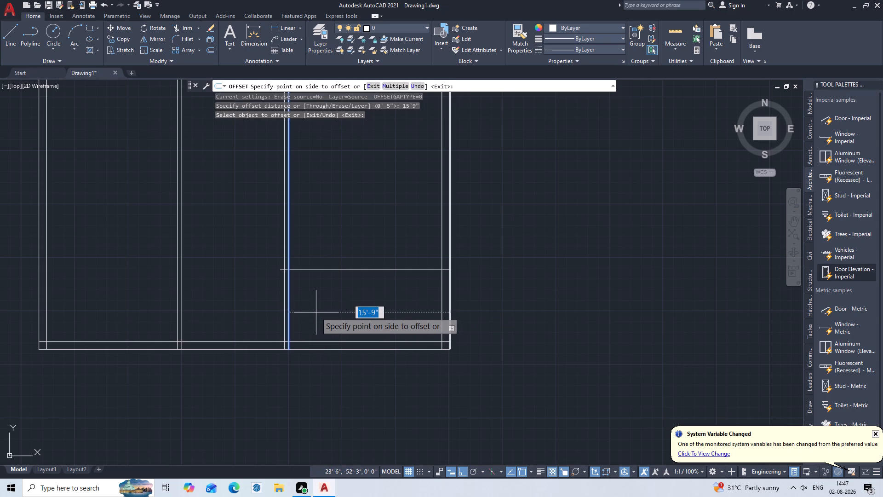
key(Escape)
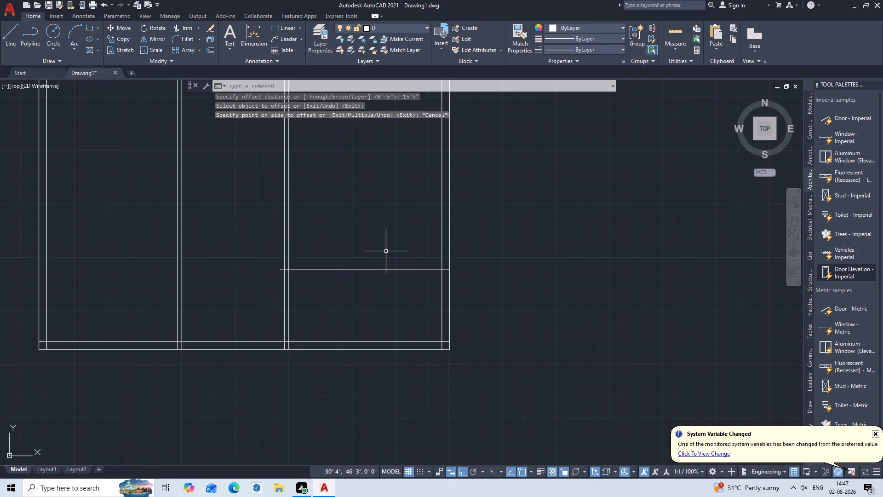
Delete the entire floor plan, including all outer wall and partition lines.
scroll(386, 248, down, 2)
middle_drag(386, 248, 418, 314)
drag(479, 135, 477, 140)
double_click(278, 382)
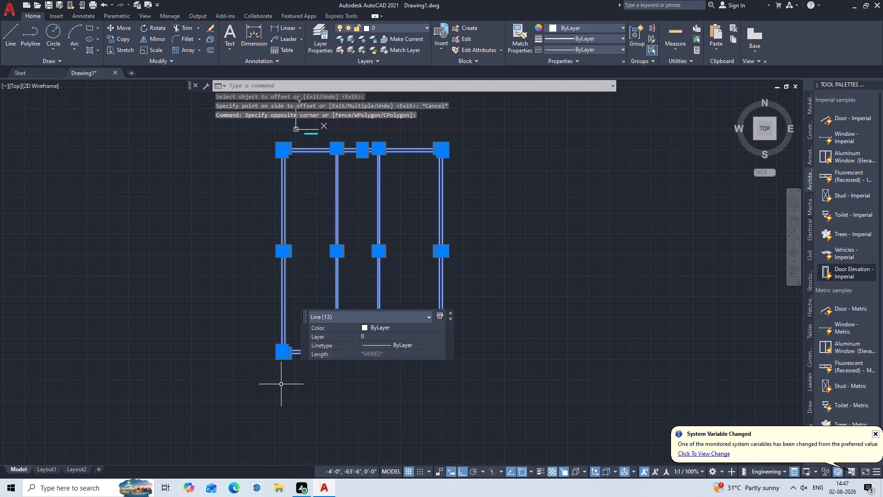
key(Delete)
key(Escape)
key(Escape)
key(Escape)
key(Escape)
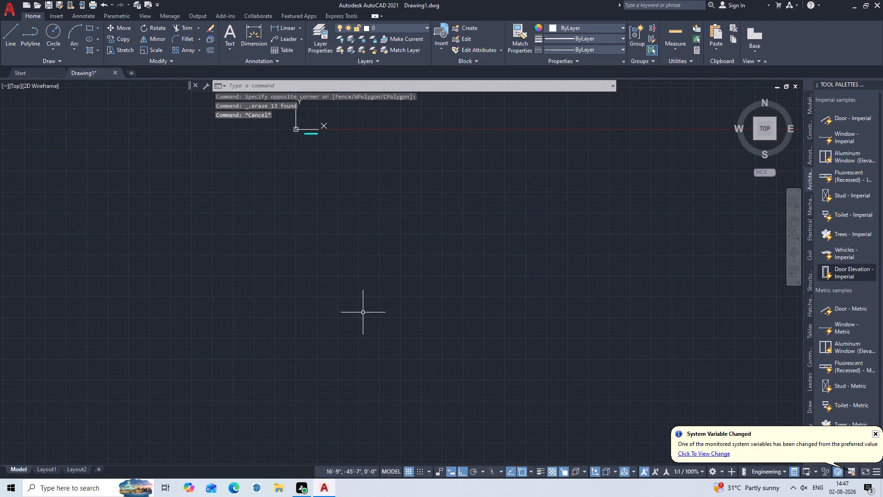
Draw a horizontal line running to the right as the first edge of a new plan outline.
key(l)
key(Return)
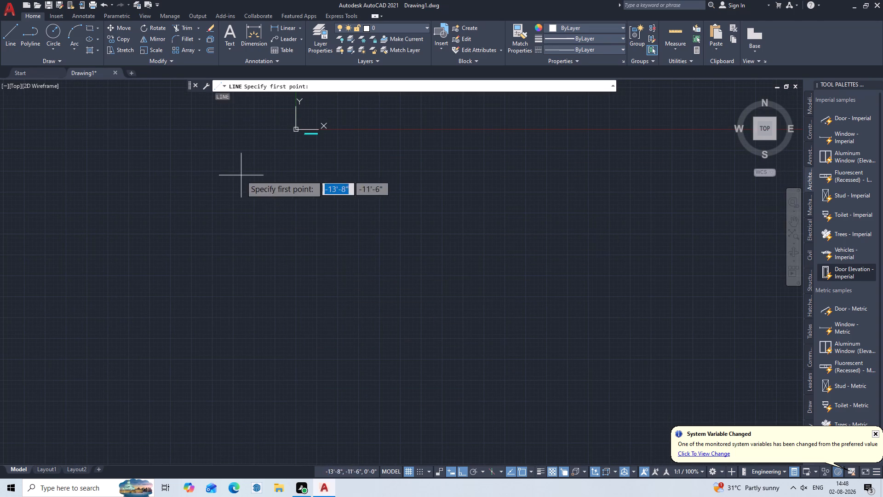
click(200, 195)
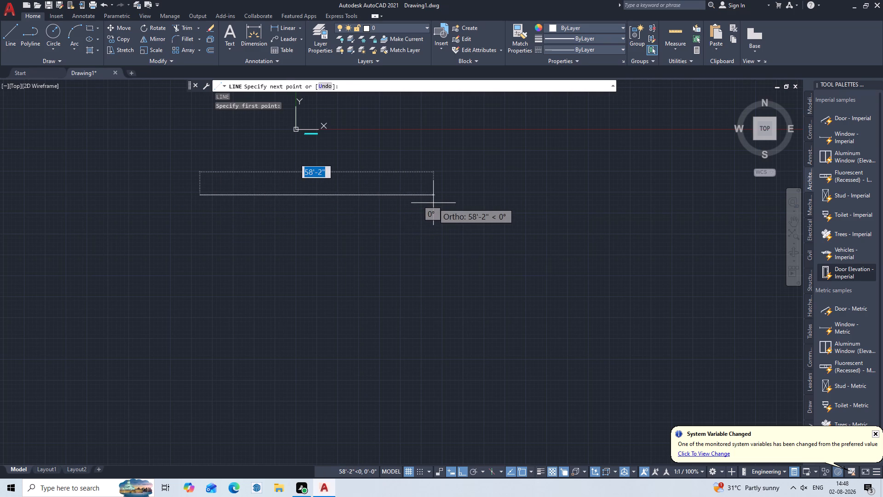
key(4)
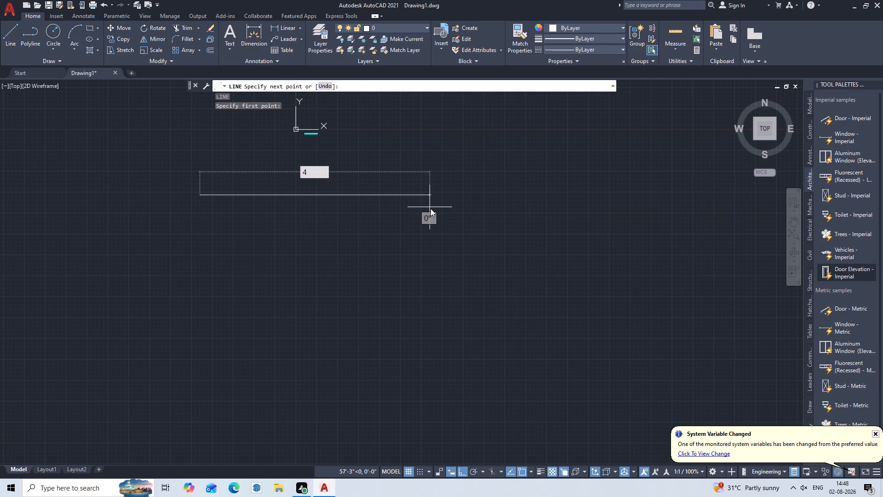
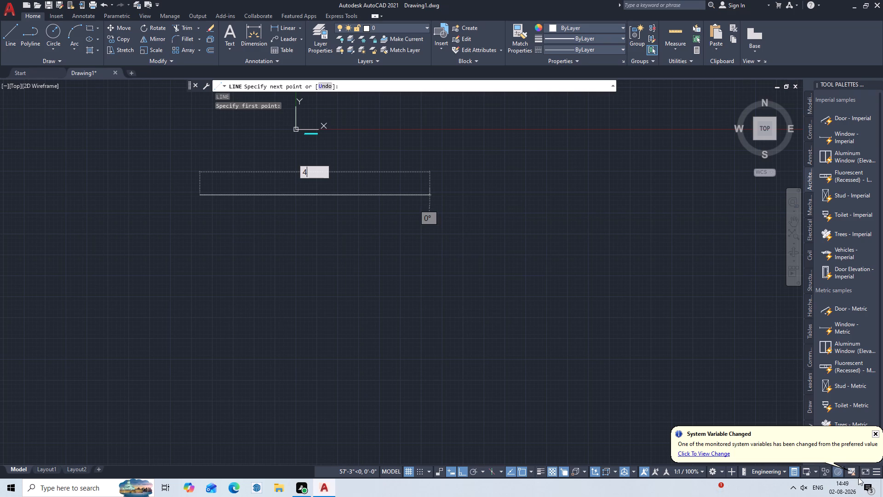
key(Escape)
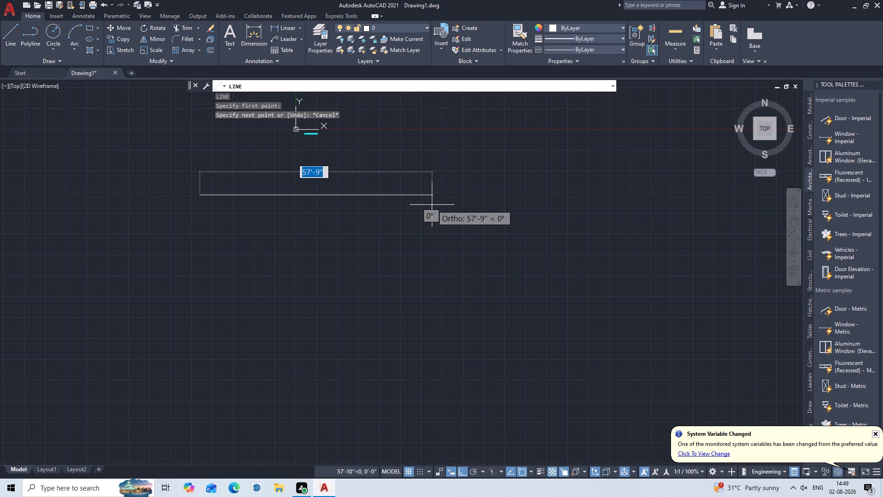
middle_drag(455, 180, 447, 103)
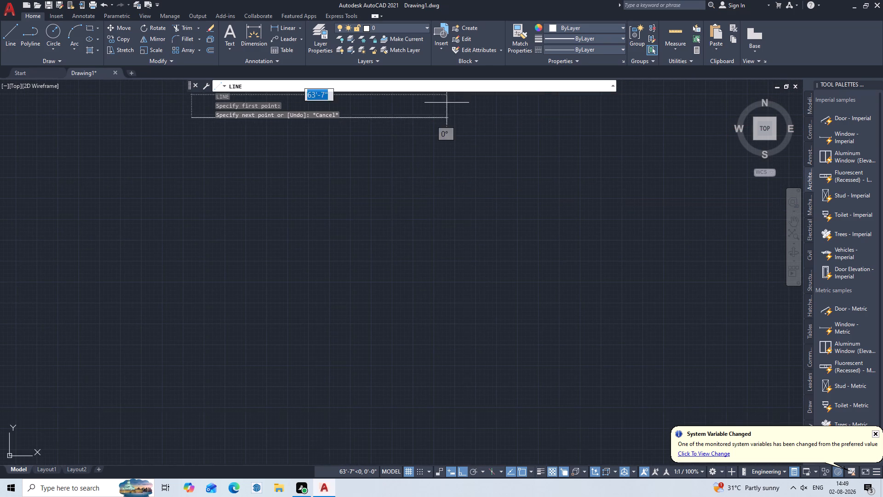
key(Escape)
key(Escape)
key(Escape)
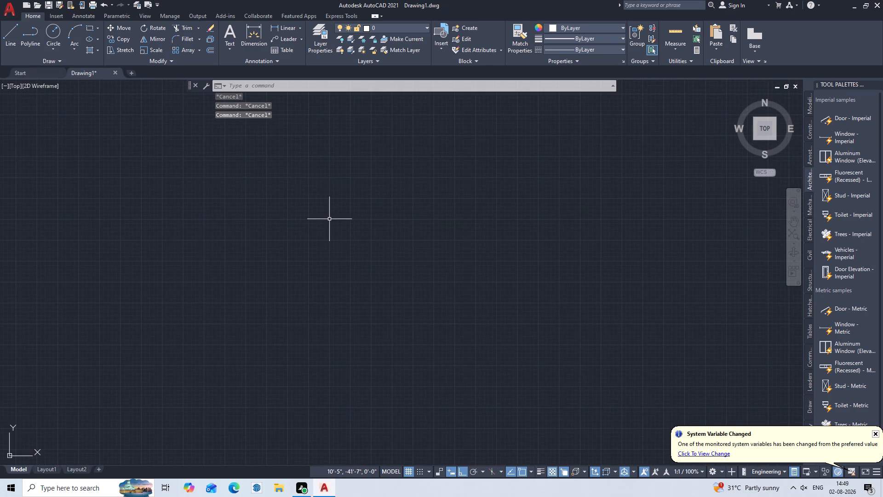
Start the plan's top edge at the upper left with horizontal line segments of 9" and 12'9" running right.
key(l)
key(Return)
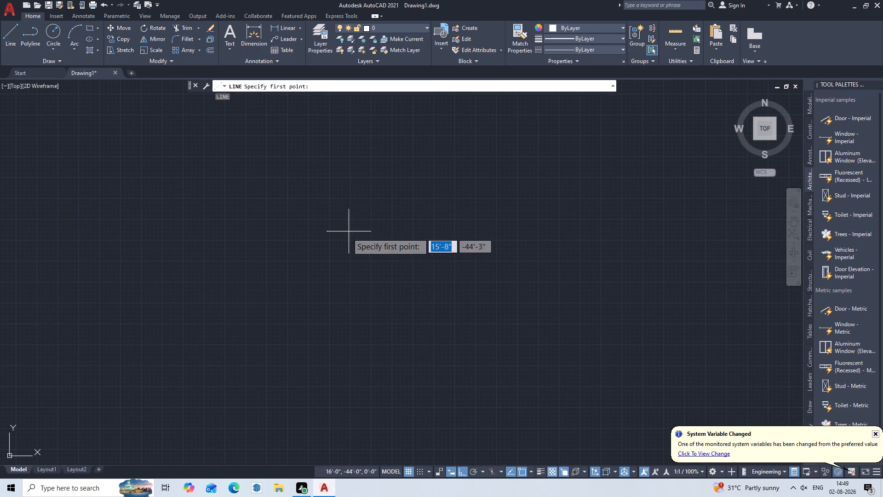
click(187, 124)
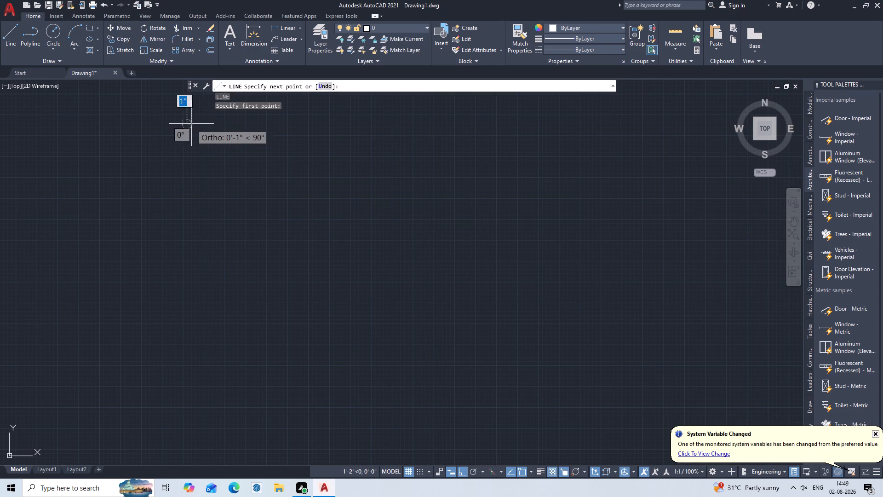
key(9)
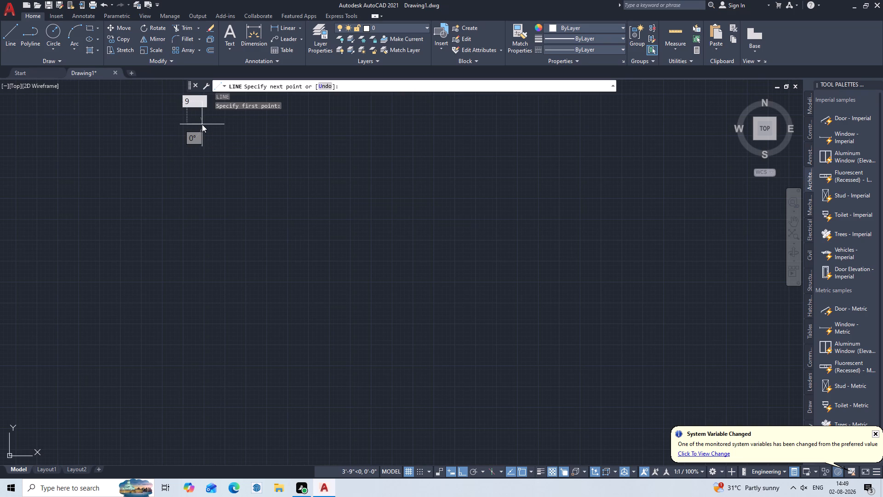
key(shift+quotedbl)
key(Return)
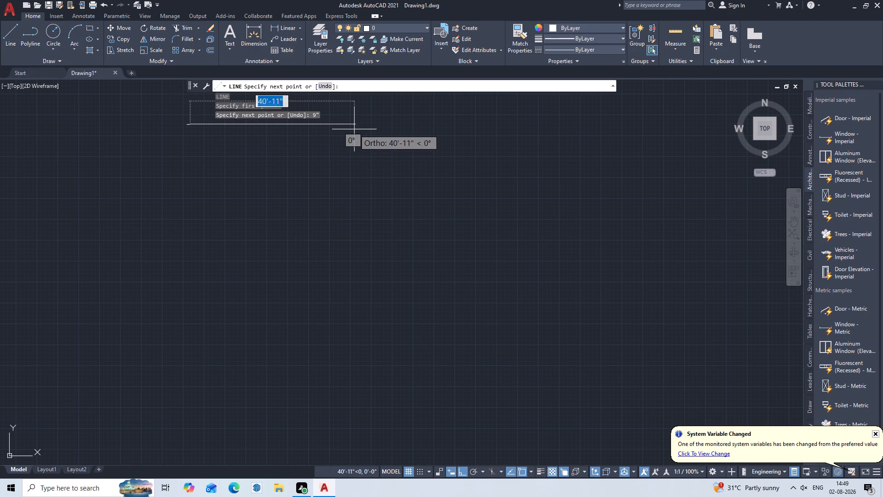
text(12')
key(9)
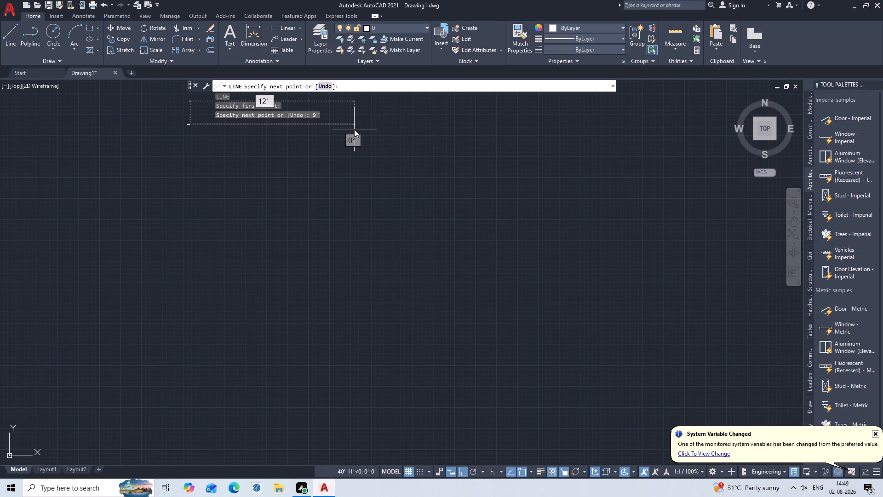
key(shift+quotedbl)
key(Return)
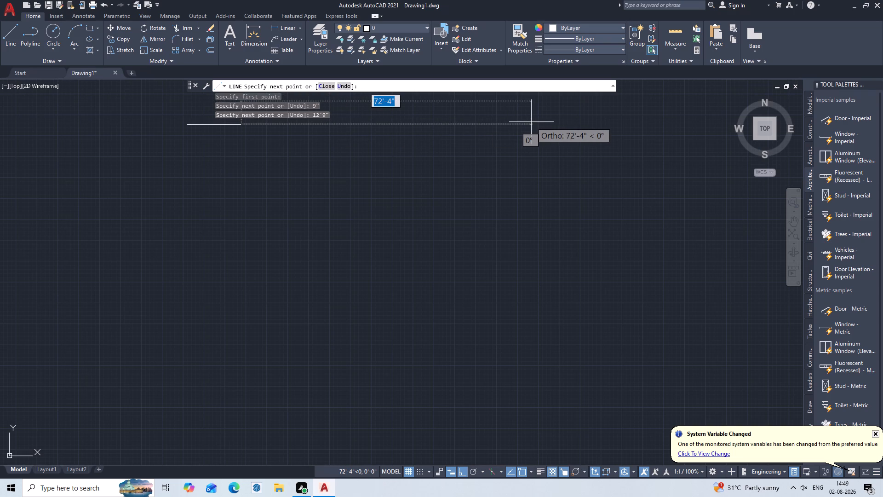
Continue the top edge to the right with line segments of 5", 10' and 5" for the middle room and its partitions.
key(5)
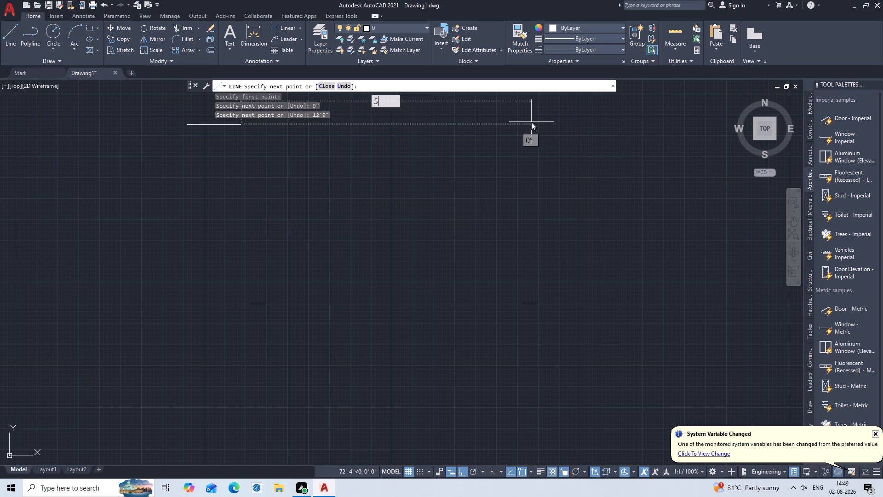
key(shift+quotedbl)
key(Return)
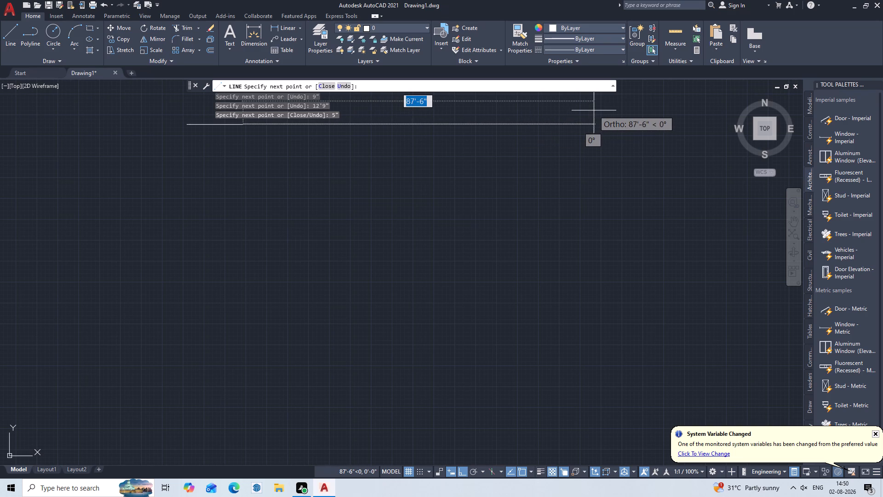
key(1)
key(0)
key(apostrophe)
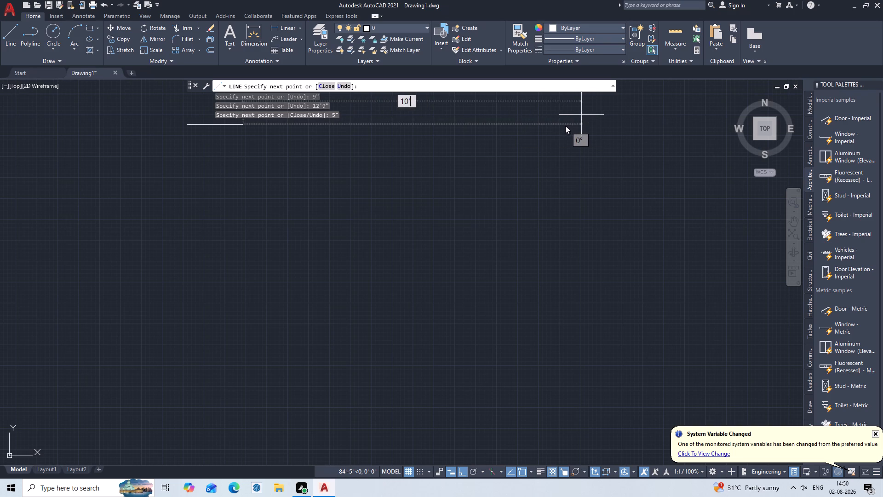
key(Return)
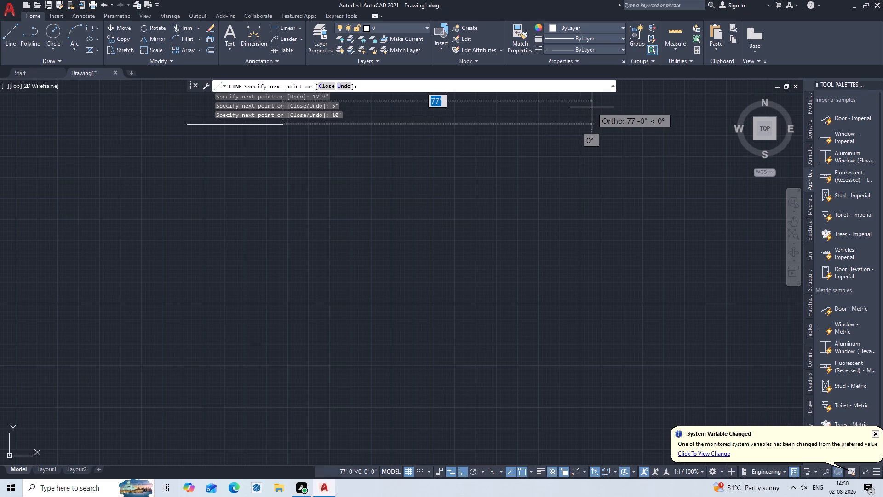
key(9)
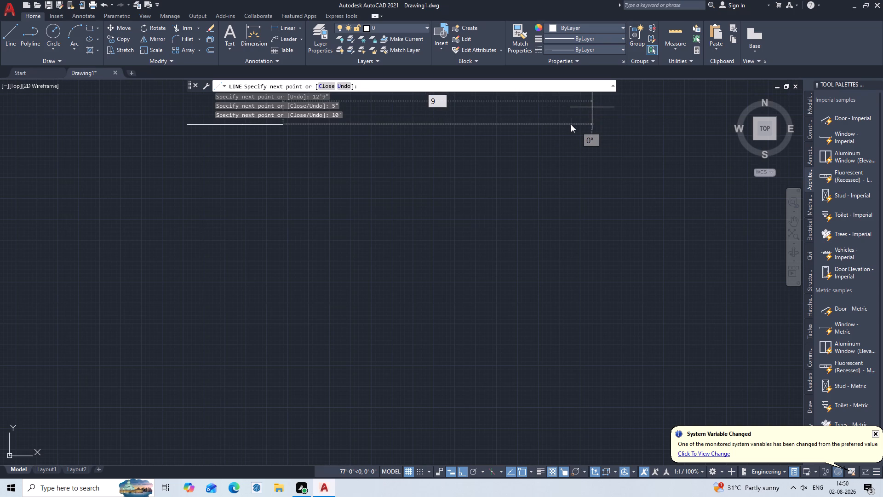
key(BackSpace)
key(5)
key(shift+quotedbl)
key(Return)
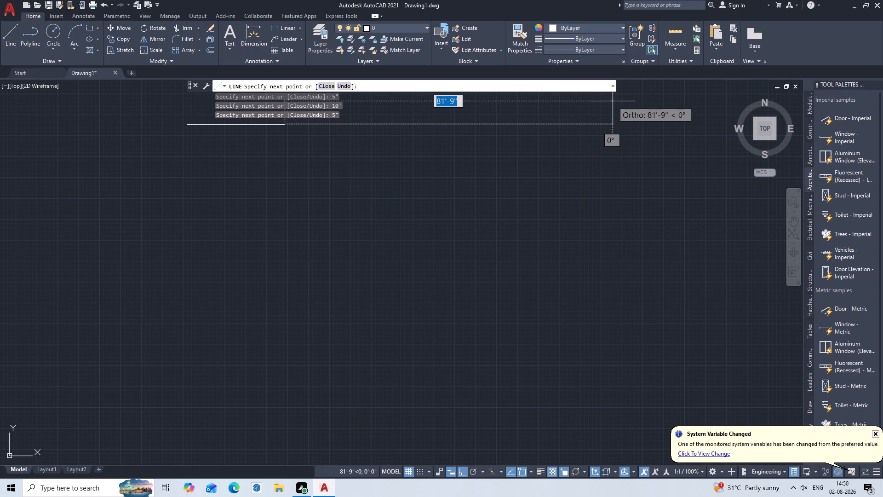
Complete the top edge to the right with line segments of 15'9" and 9".
key(1)
key(5)
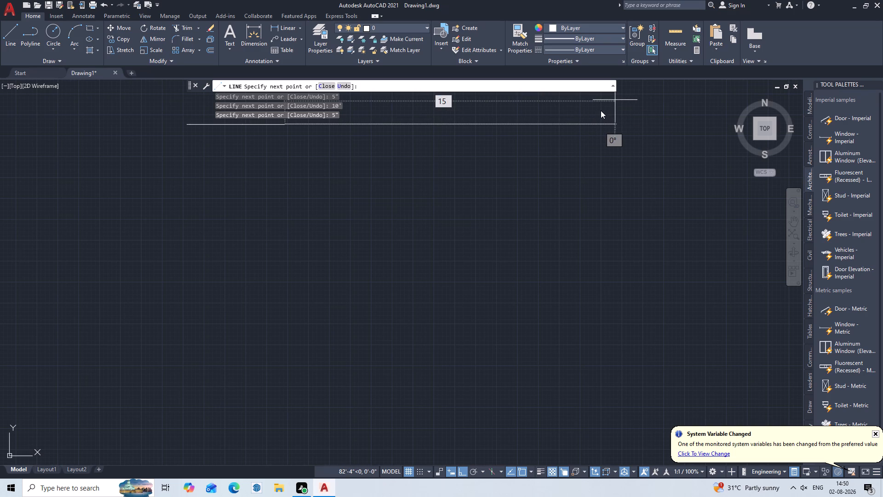
text('9)
key(shift+quotedbl)
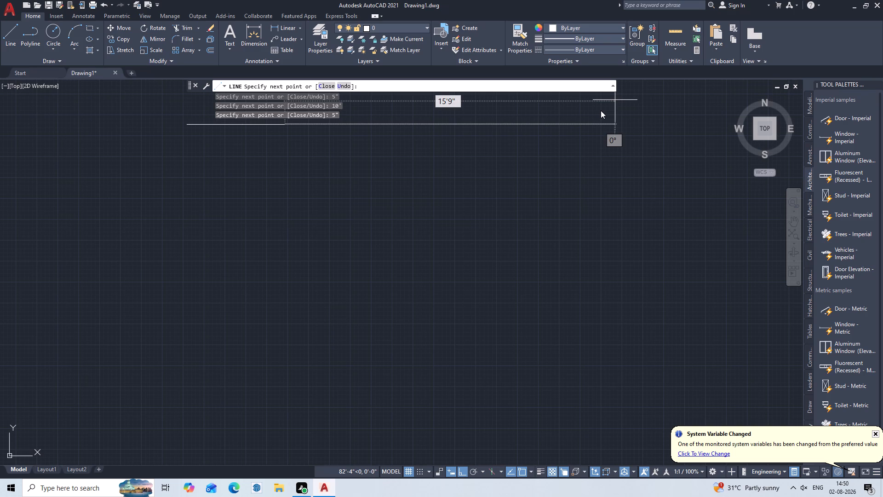
key(Return)
key(9)
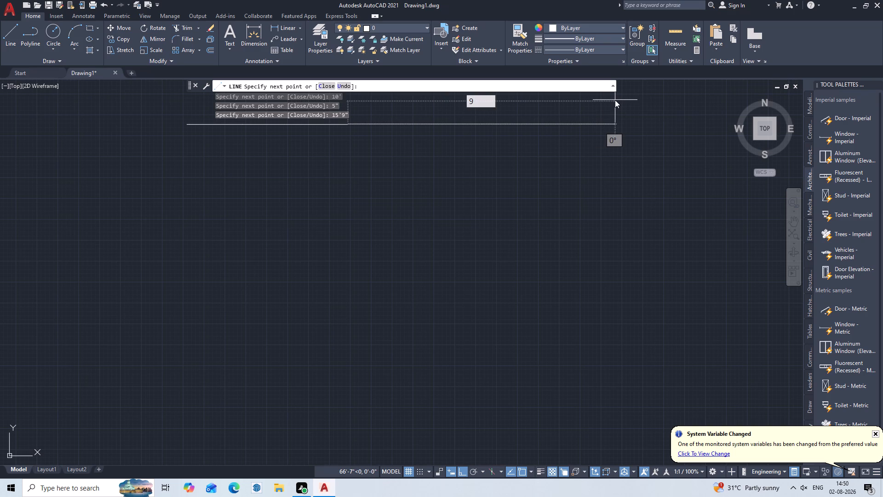
key(shift+quotedbl)
key(Return)
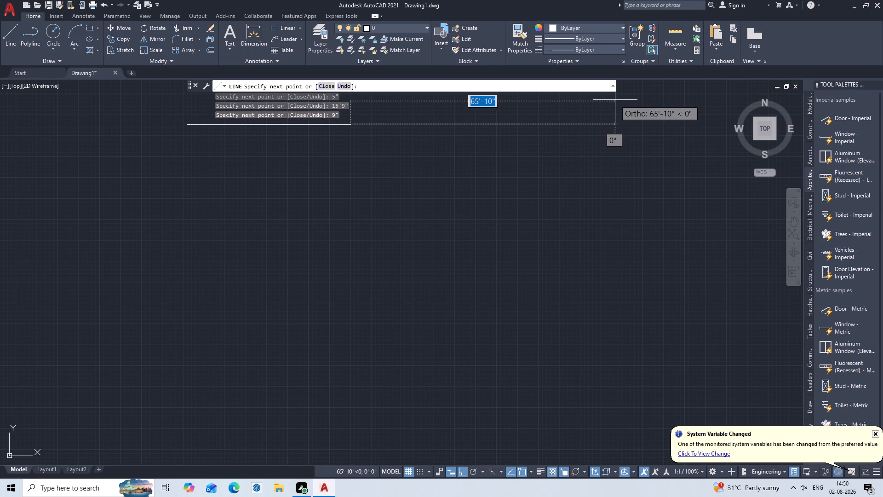
Draw the outline's right edge 51' straight down from the end of the top edge.
middle_drag(357, 294, 518, 314)
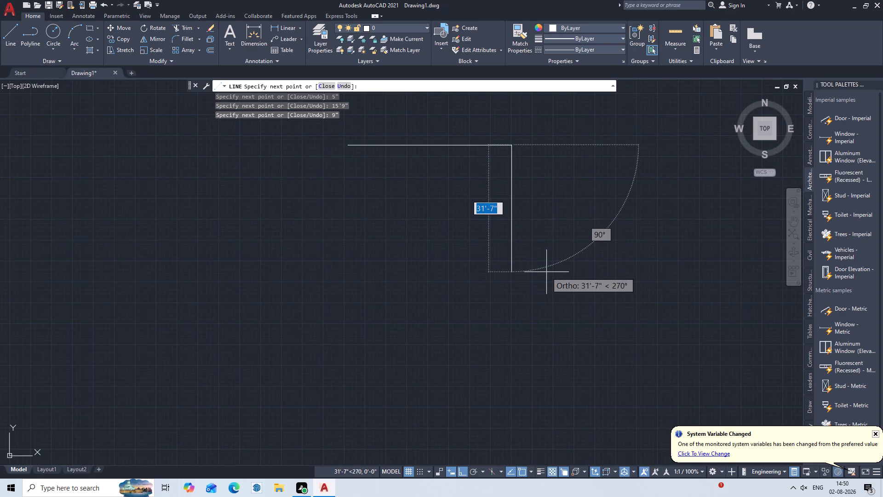
key(5)
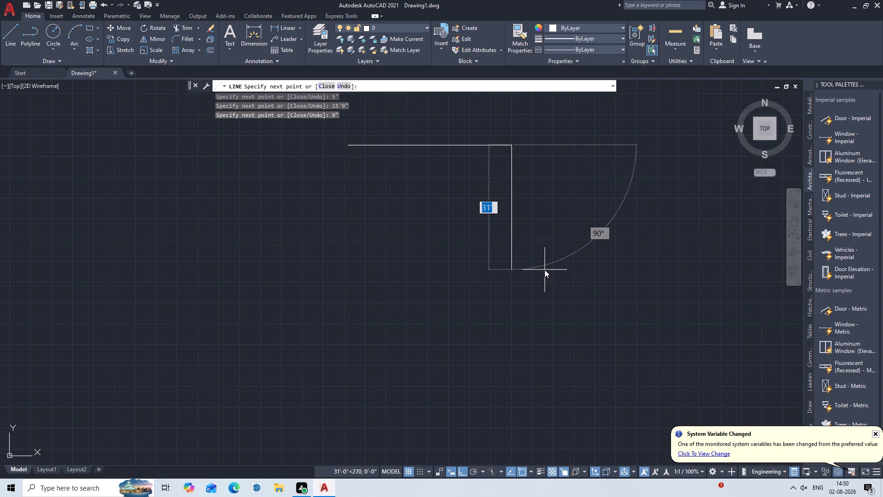
key(1)
key(apostrophe)
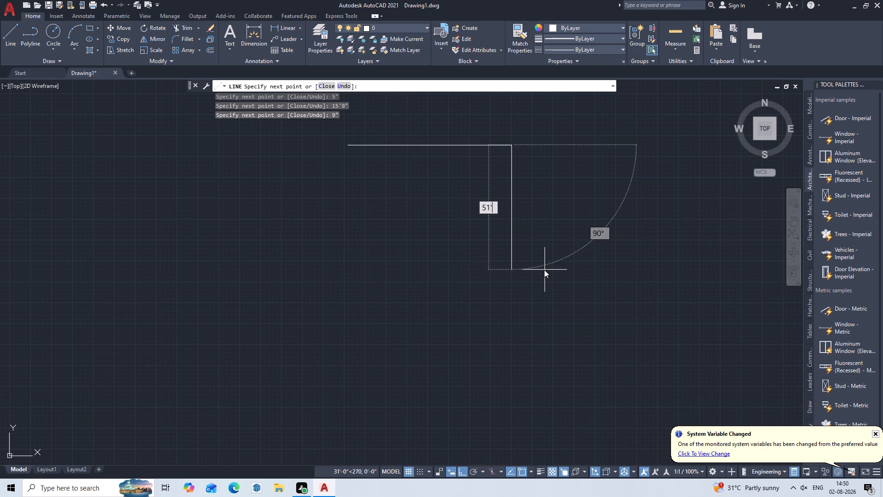
key(Return)
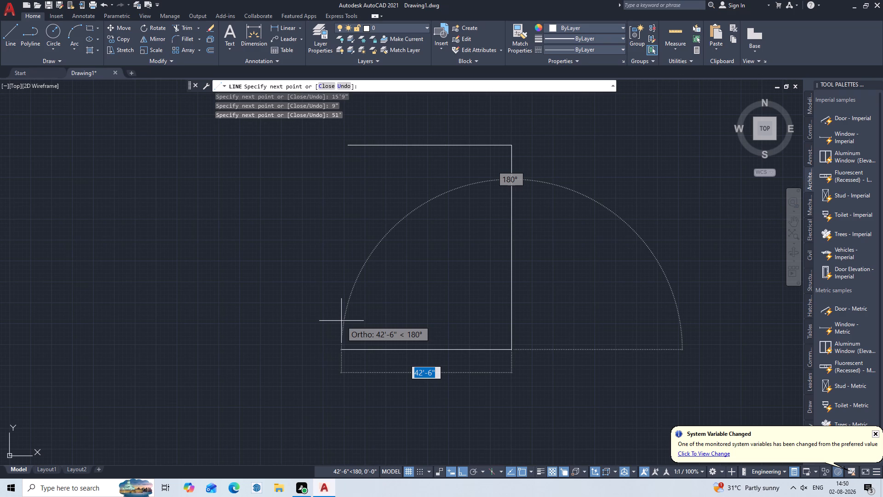
Start the bottom edge from the lower-right corner with line segments of 9" and 15'9" running left.
key(9)
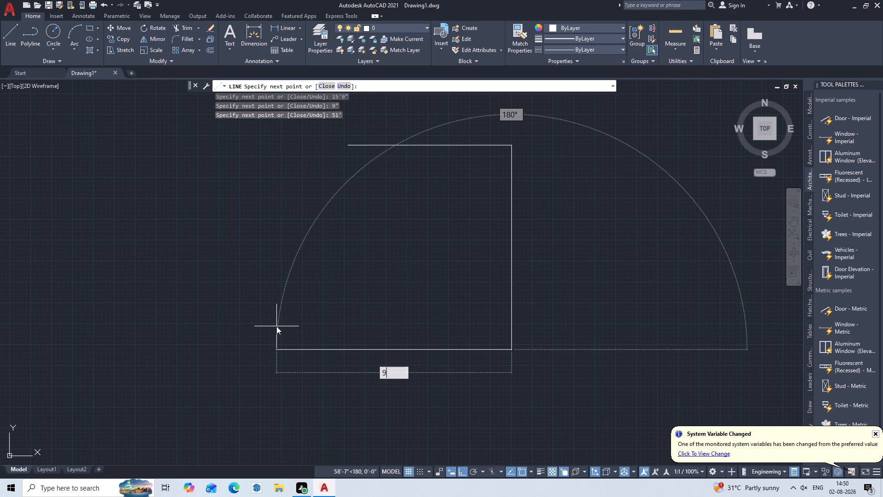
key(shift+quotedbl)
key(Return)
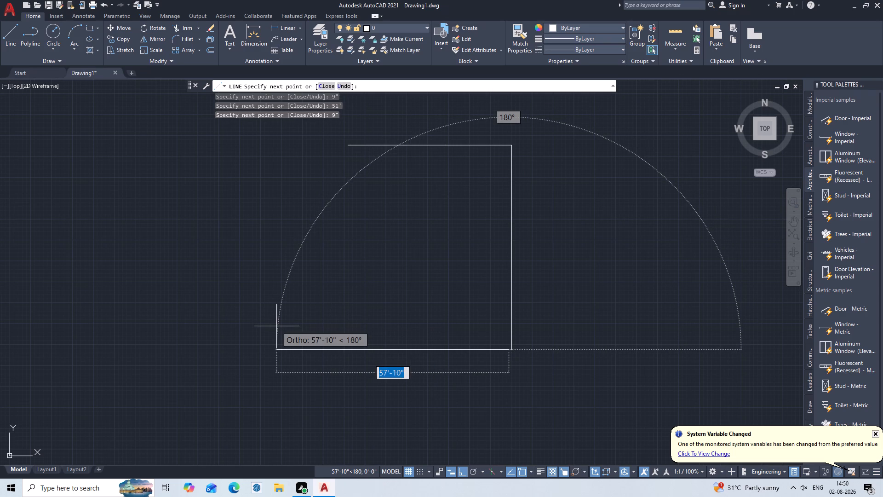
text(15)
text('9)
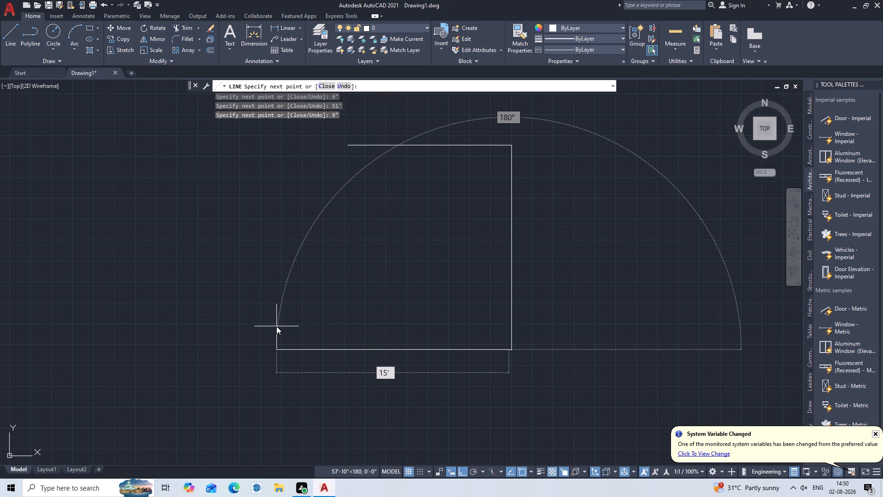
key(shift+quotedbl)
key(Return)
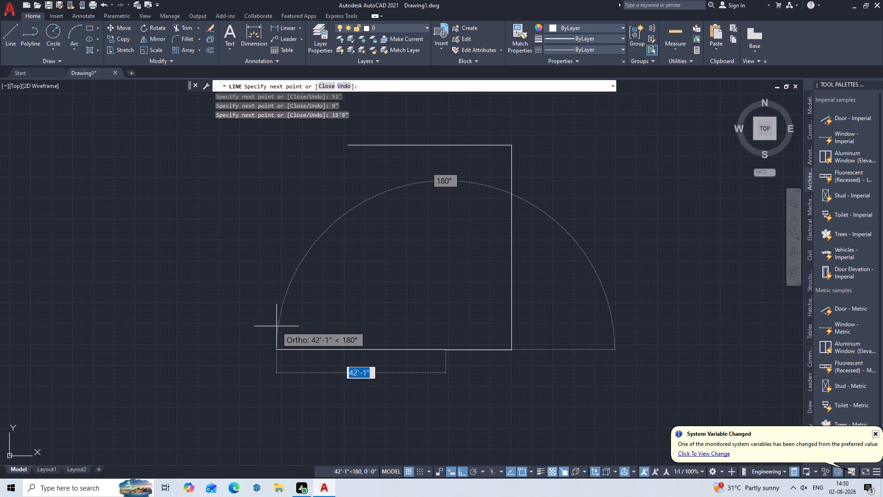
Continue the bottom edge to the left with line segments of 5", 10' and 5" for the middle room and its partitions.
key(5)
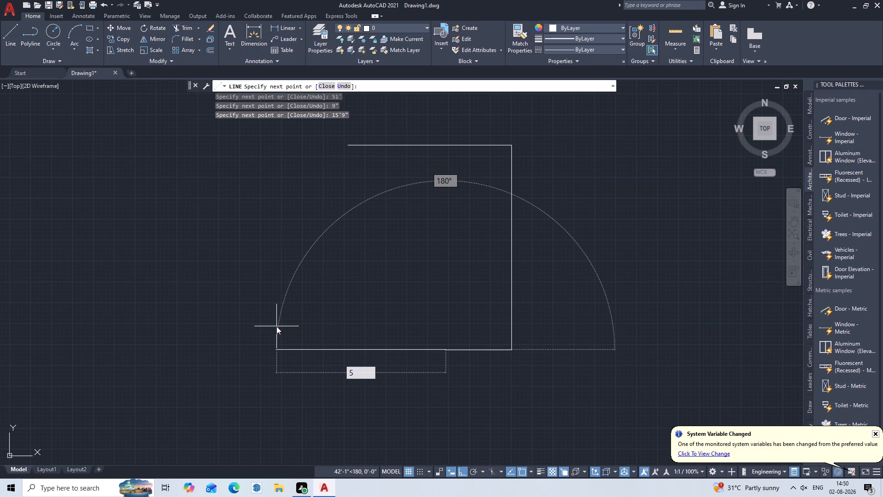
key(shift+quotedbl)
key(Return)
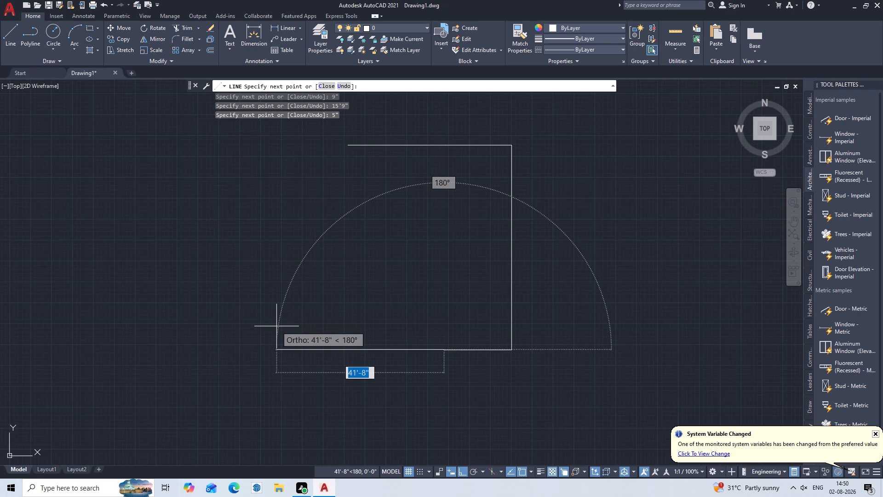
text(10')
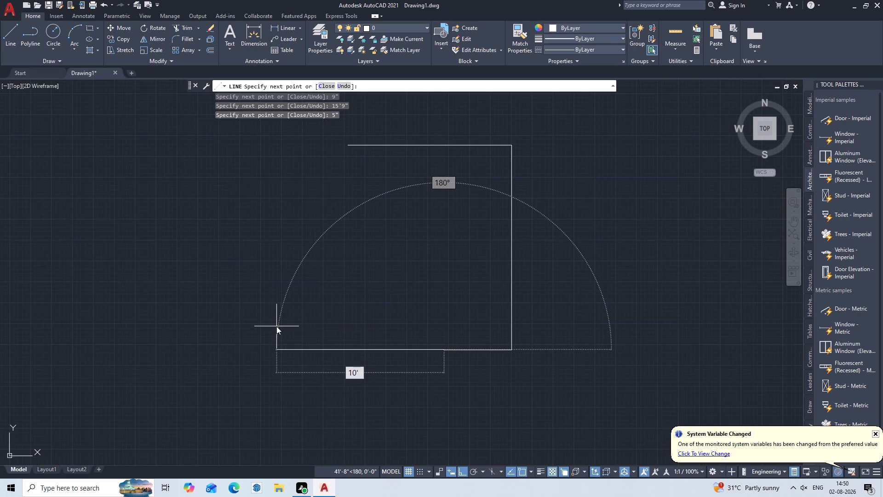
key(Return)
key(5)
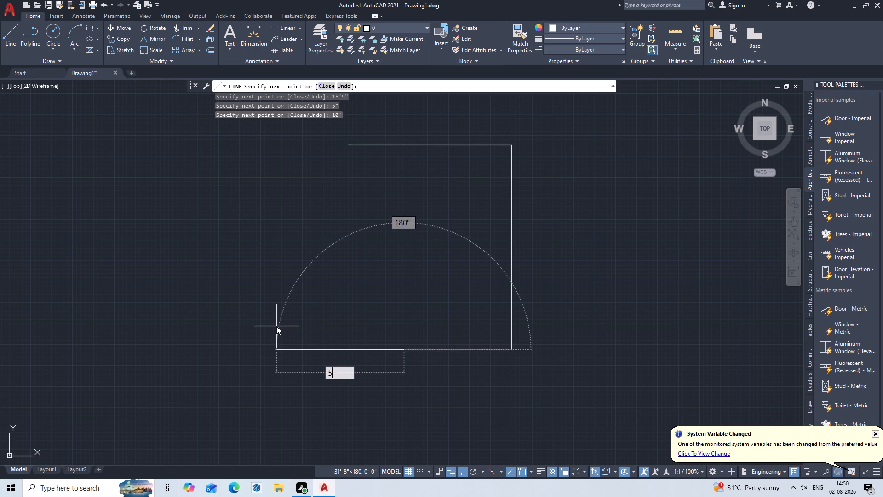
key(shift+quotedbl)
key(Return)
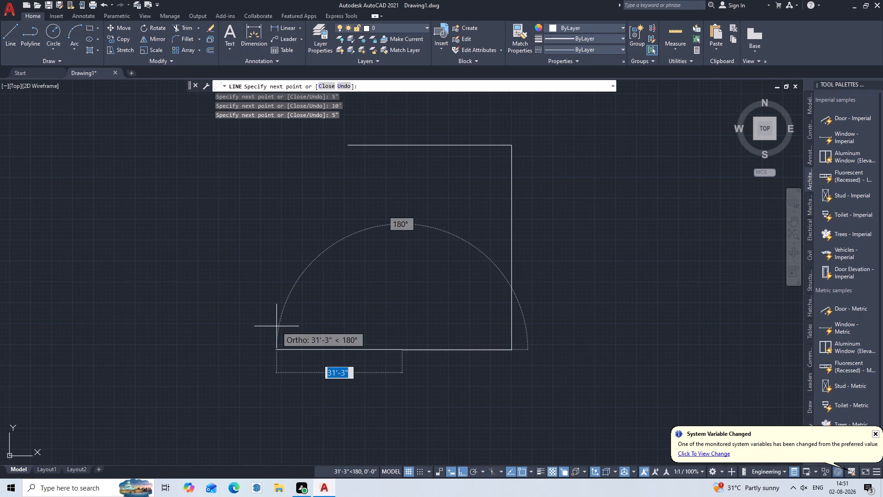
Complete the bottom edge to the left with line segments of 12'9" and 9".
text(12)
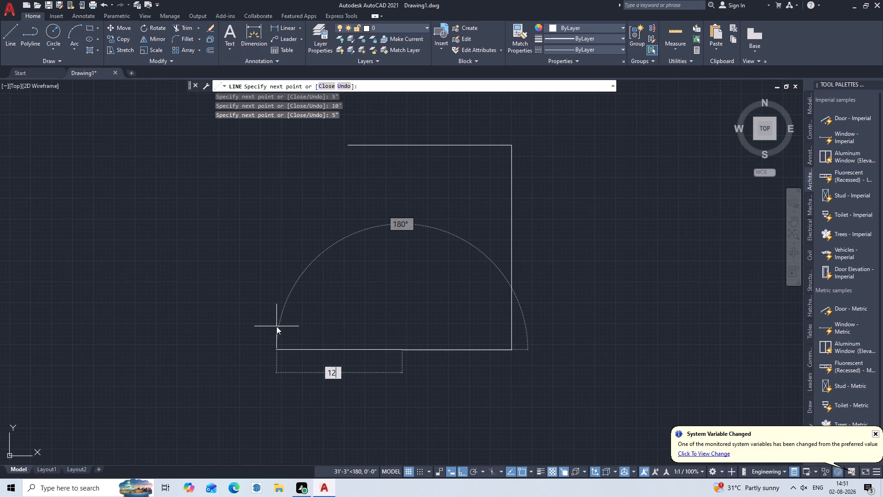
text('9)
key(shift+quotedbl)
key(Return)
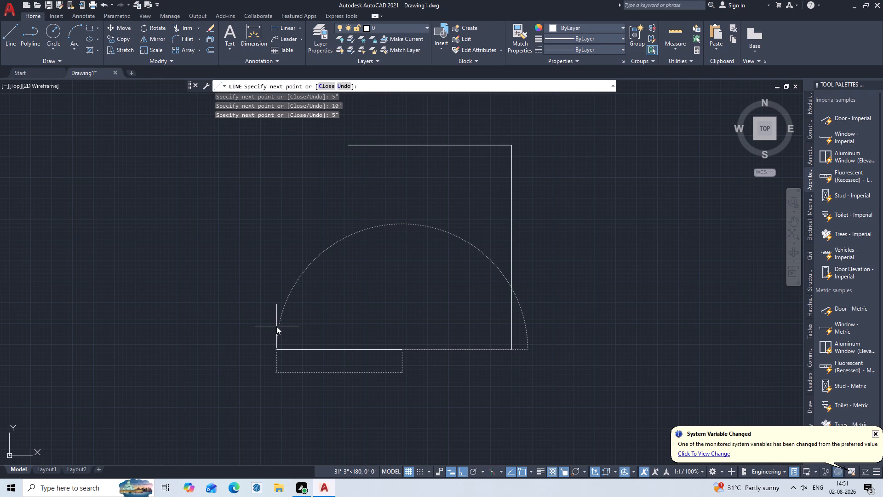
key(9)
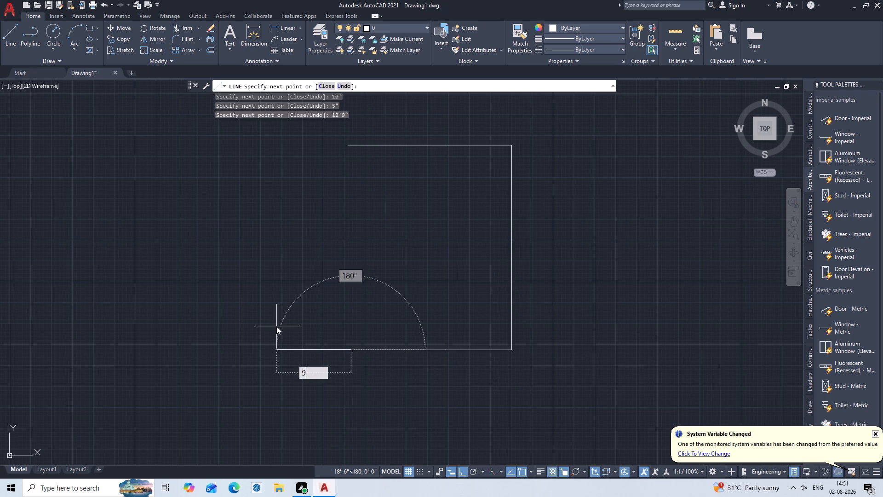
key(shift+quotedbl)
key(Return)
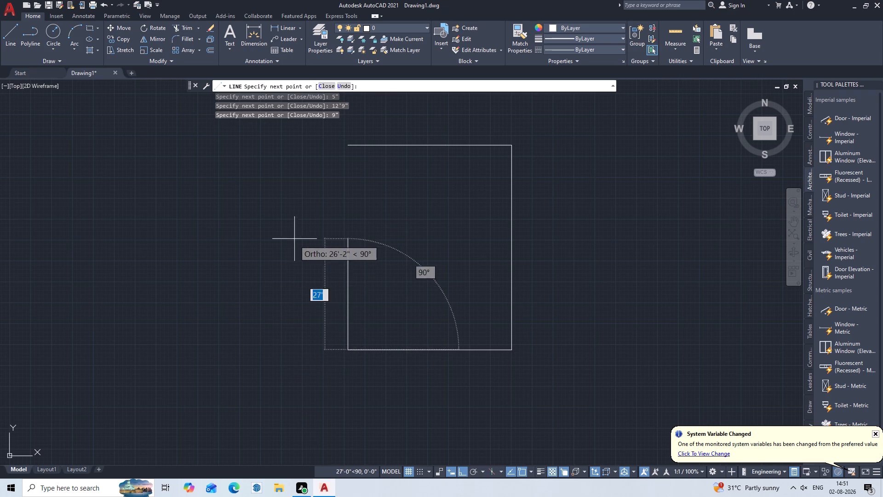
Close the outline by drawing its left edge 51' straight up from the end of the bottom edge.
key(5)
key(1)
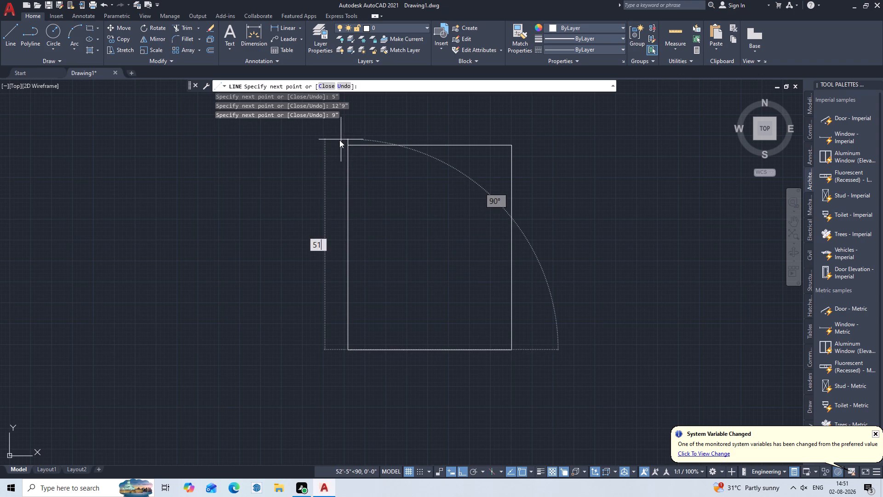
key(apostrophe)
key(Return)
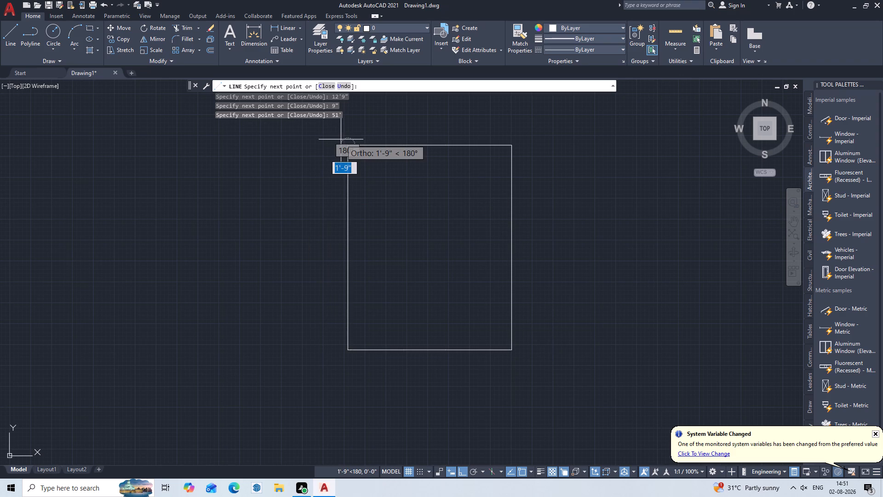
key(Escape)
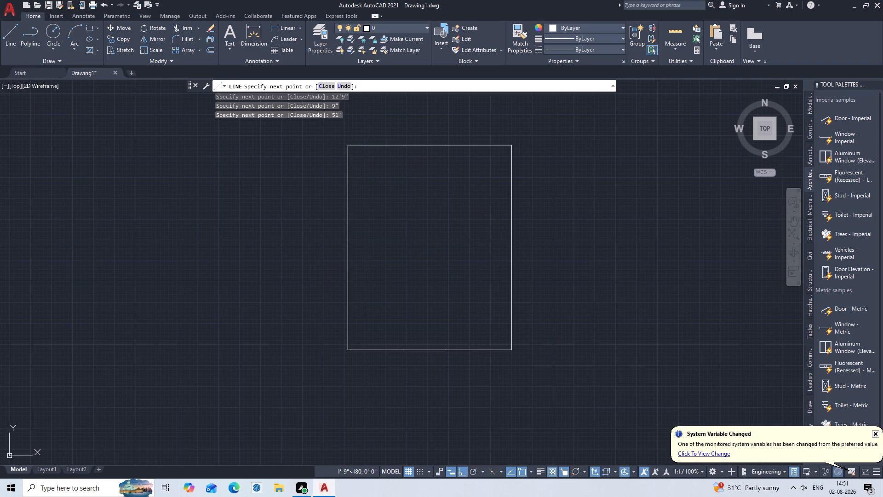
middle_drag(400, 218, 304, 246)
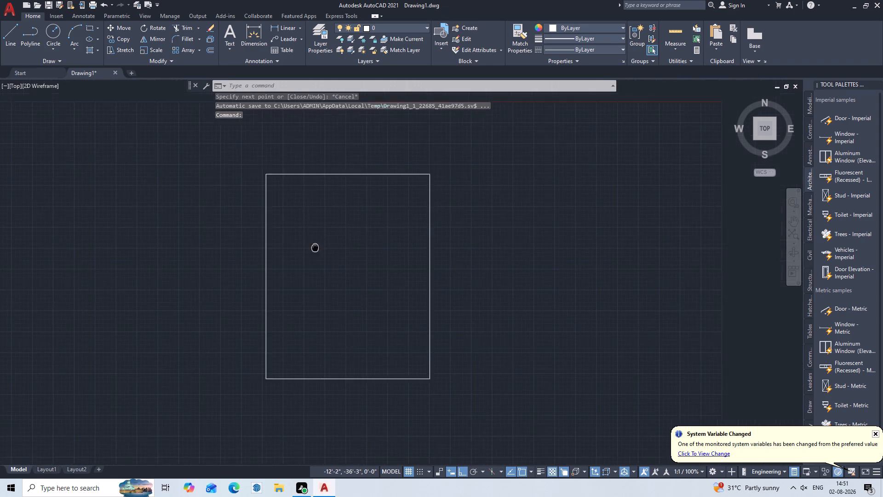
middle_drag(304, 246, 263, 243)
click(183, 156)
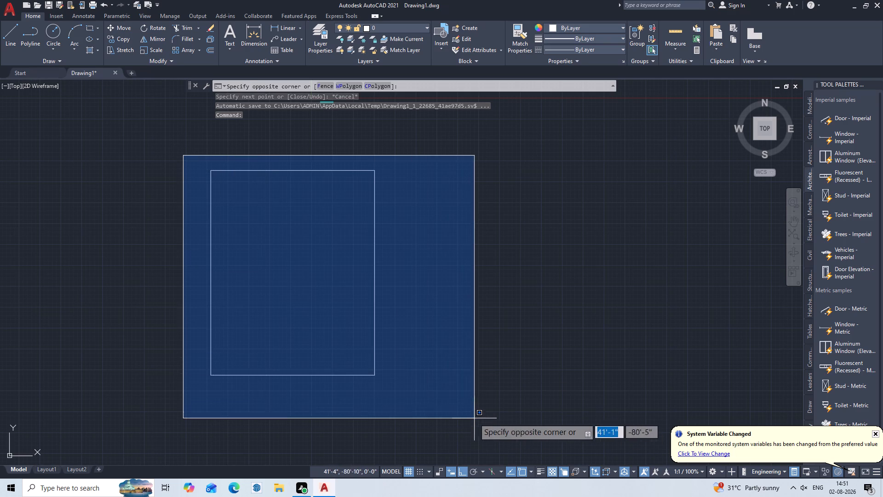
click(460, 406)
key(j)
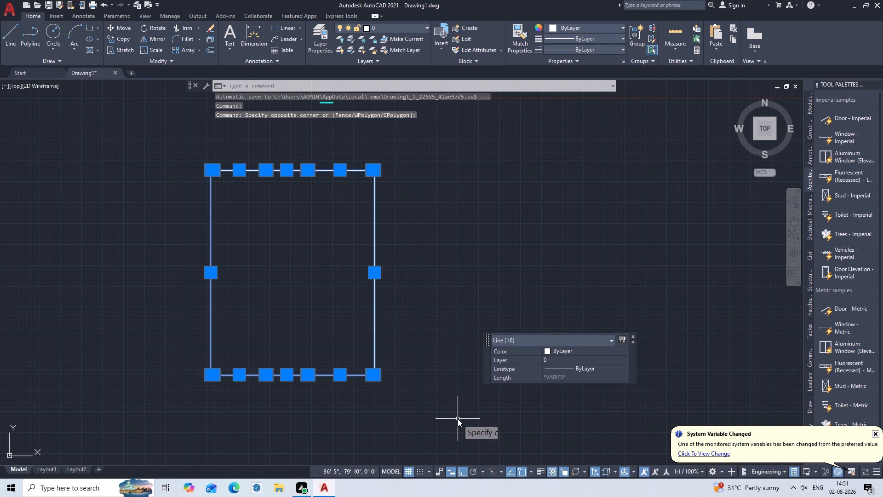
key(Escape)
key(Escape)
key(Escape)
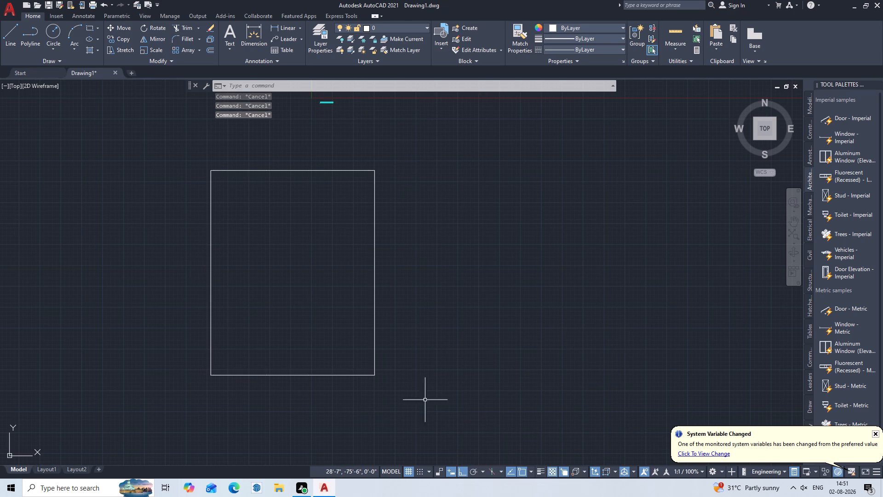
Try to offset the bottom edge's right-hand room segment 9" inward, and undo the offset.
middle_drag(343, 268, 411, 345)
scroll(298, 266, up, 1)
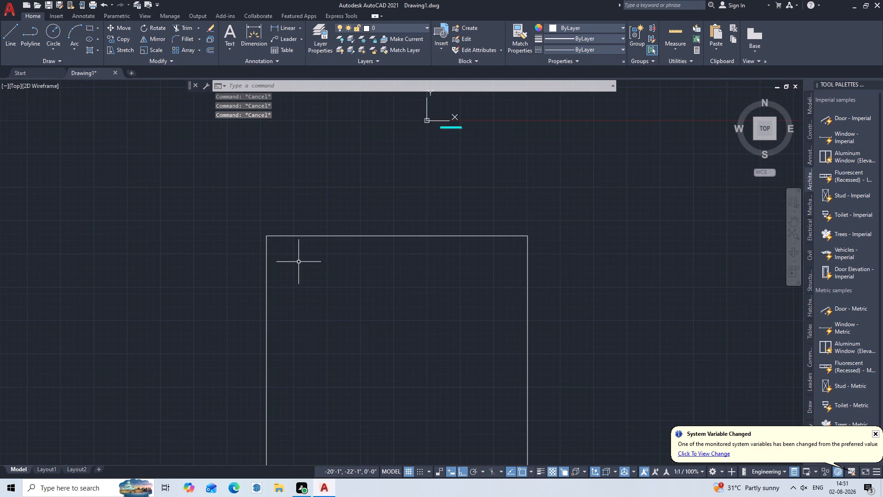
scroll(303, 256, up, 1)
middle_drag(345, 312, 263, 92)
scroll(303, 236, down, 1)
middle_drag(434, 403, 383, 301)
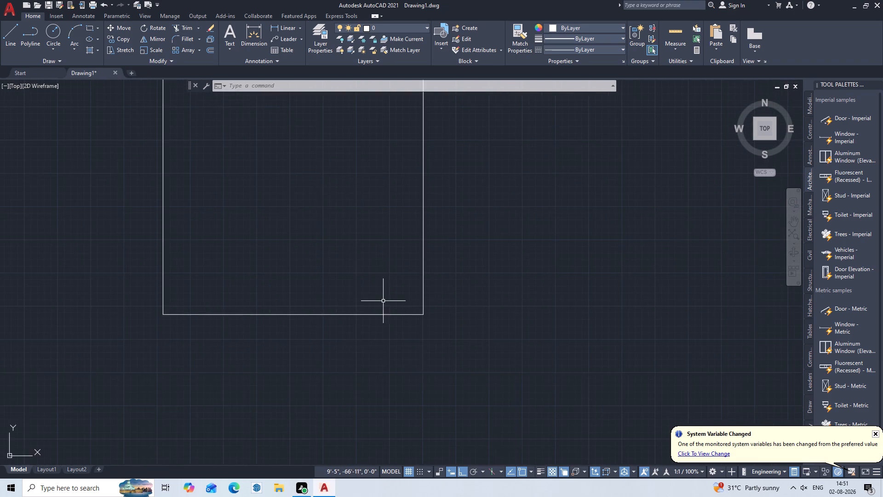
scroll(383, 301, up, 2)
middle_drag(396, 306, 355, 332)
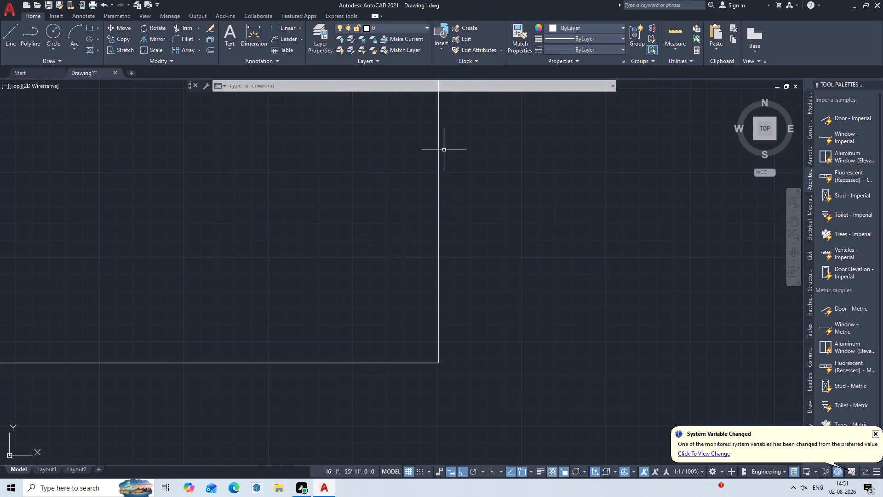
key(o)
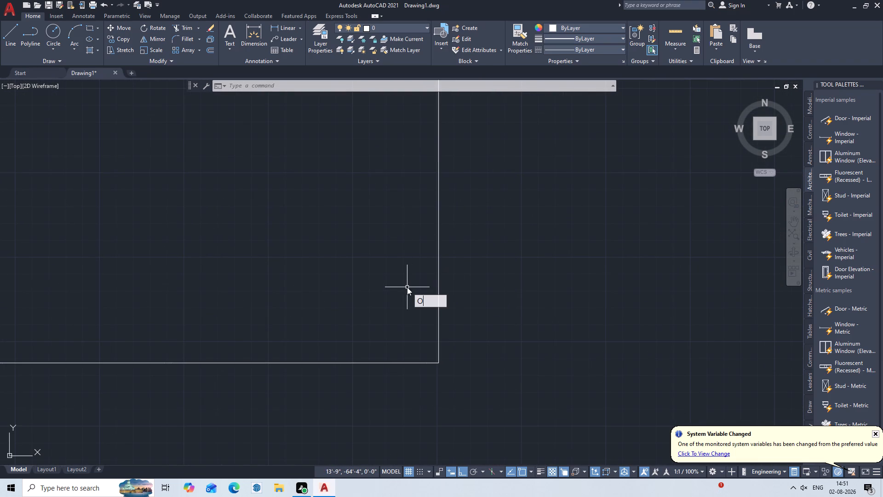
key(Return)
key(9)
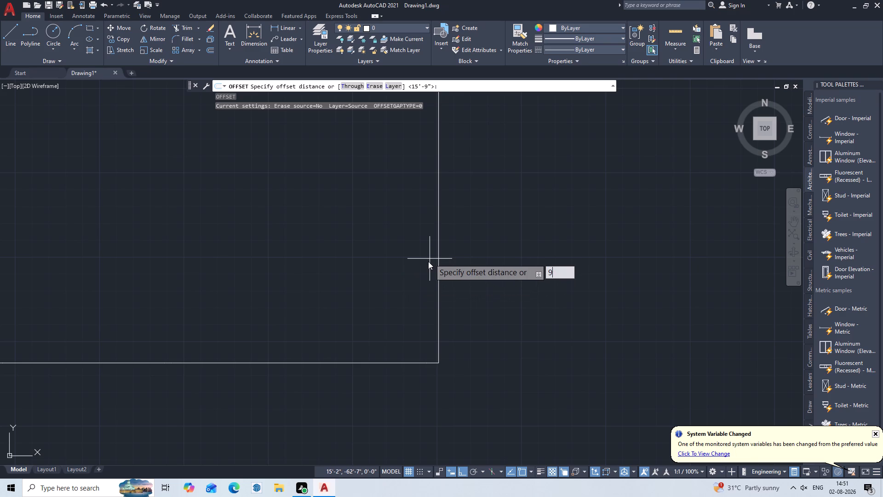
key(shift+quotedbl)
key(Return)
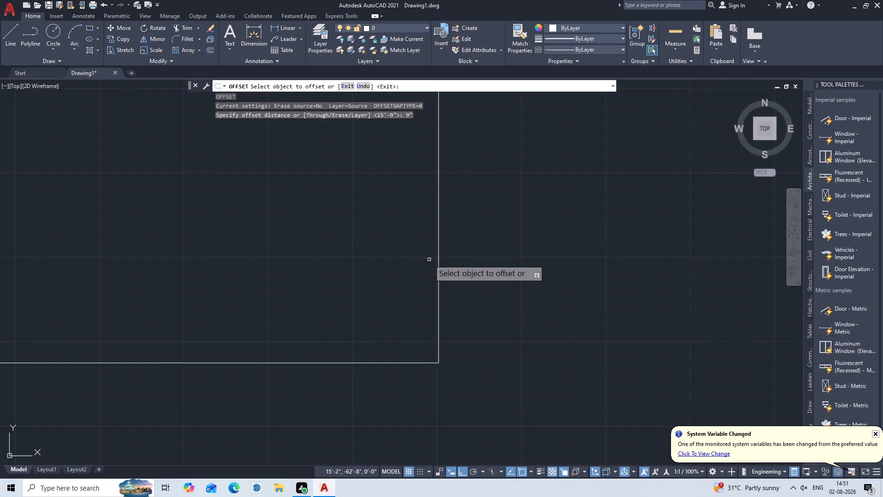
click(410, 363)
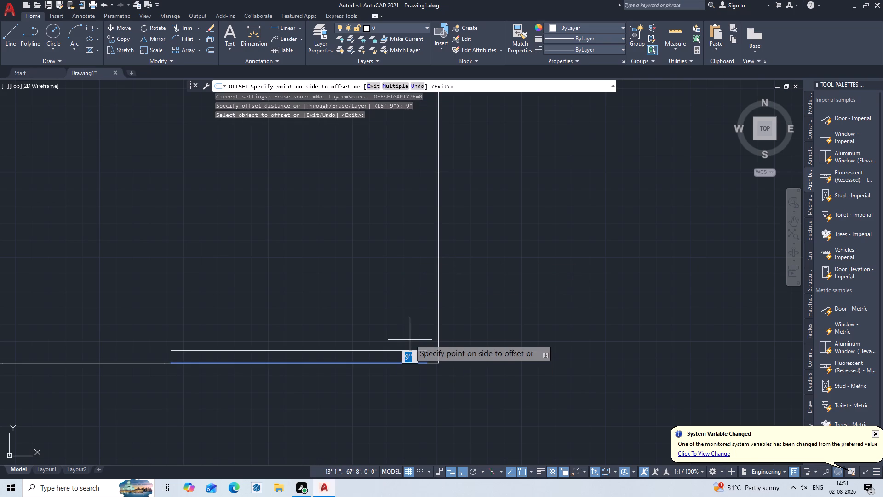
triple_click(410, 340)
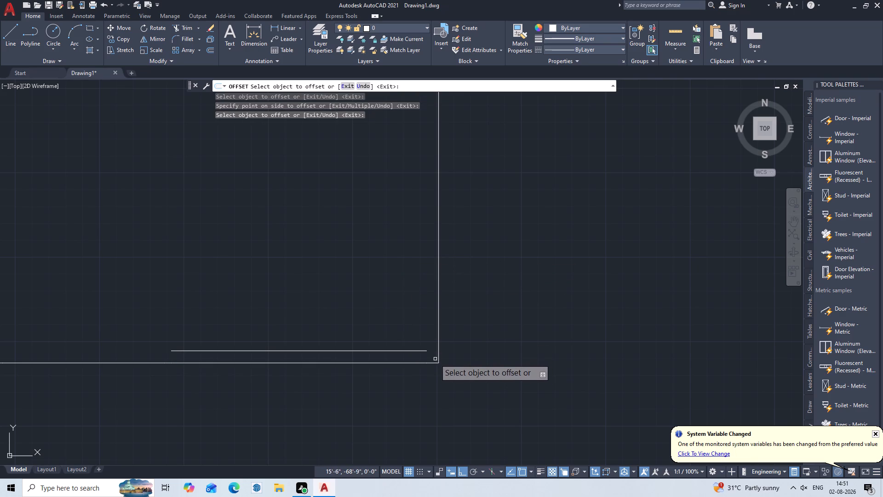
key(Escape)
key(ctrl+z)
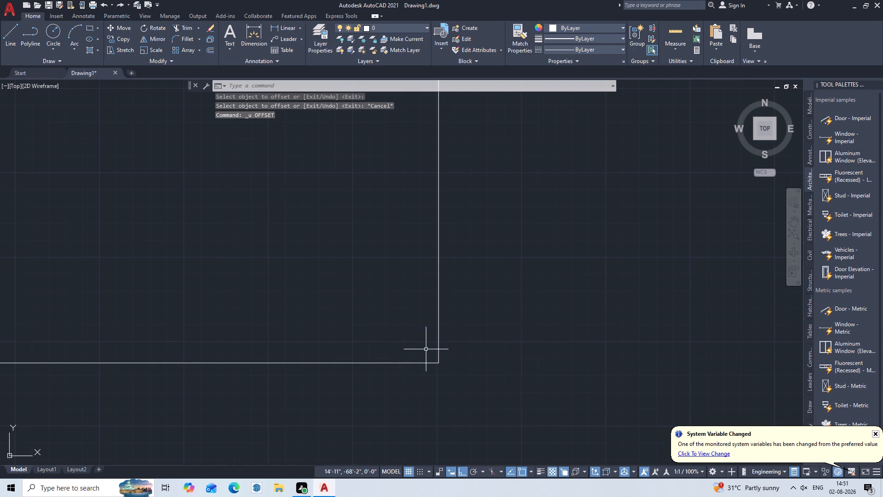
Join all the line segments of the outline's bottom edge into one line.
click(433, 358)
scroll(205, 388, down, 2)
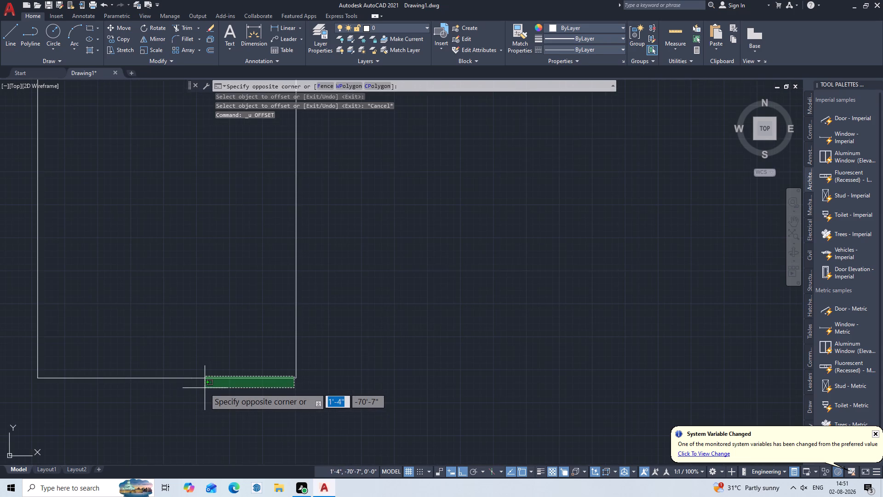
middle_drag(205, 391, 398, 370)
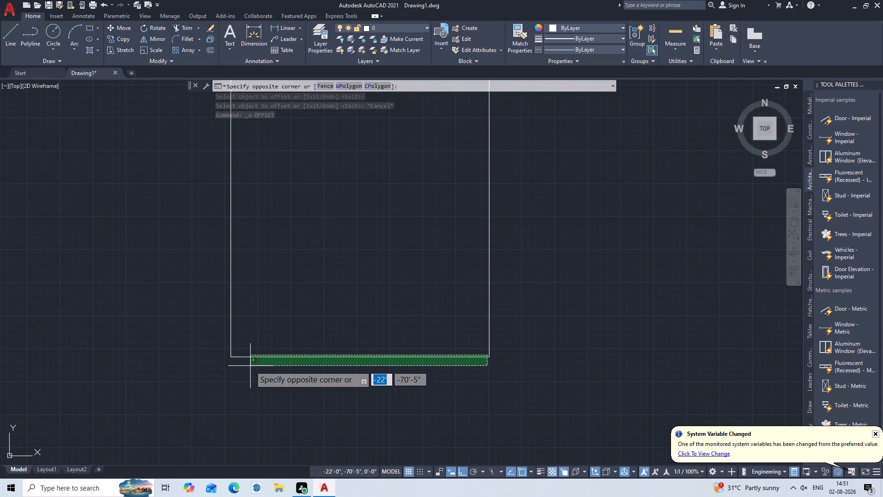
double_click(233, 368)
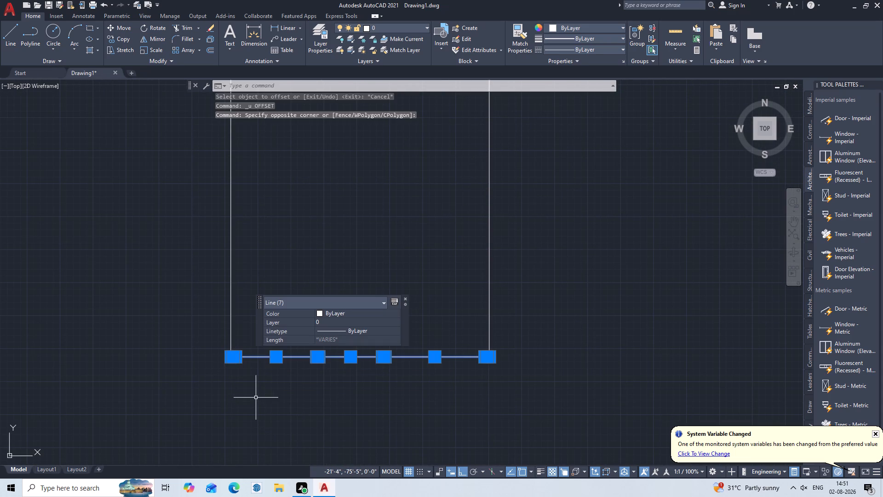
key(j)
key(Return)
key(Escape)
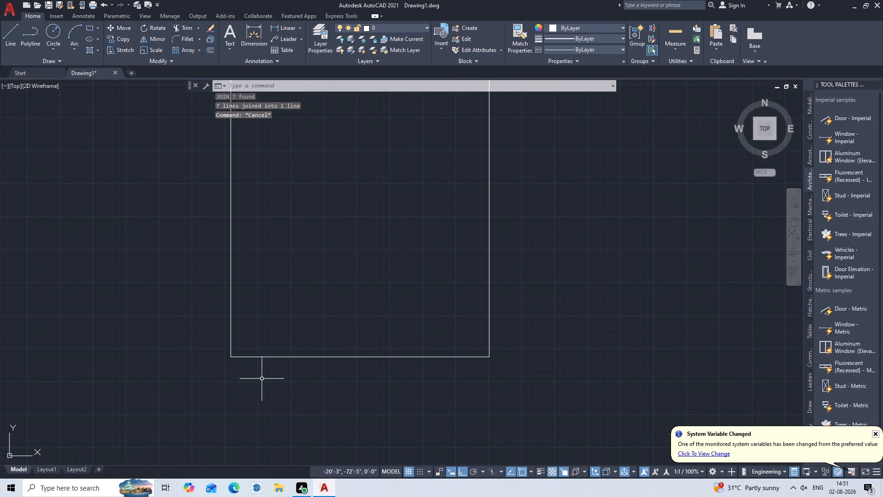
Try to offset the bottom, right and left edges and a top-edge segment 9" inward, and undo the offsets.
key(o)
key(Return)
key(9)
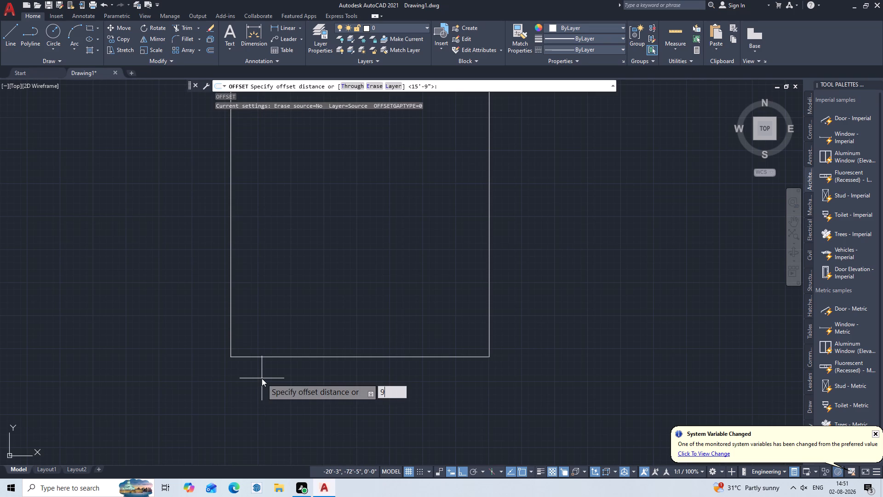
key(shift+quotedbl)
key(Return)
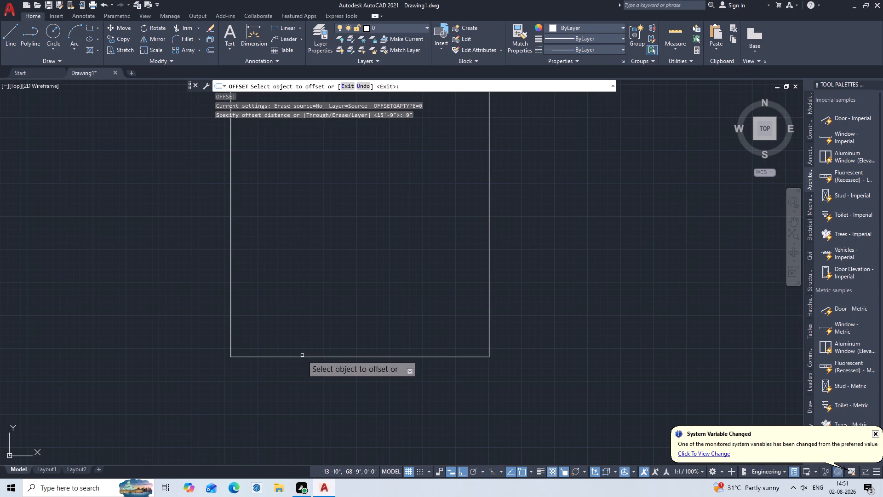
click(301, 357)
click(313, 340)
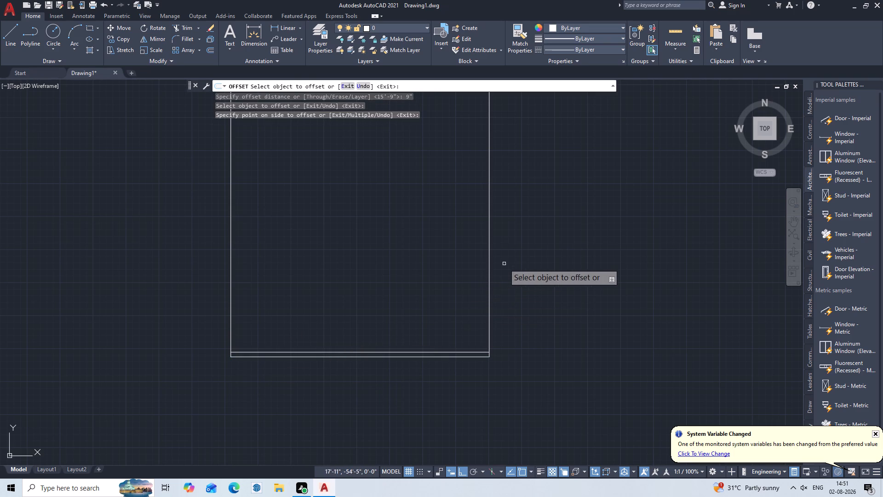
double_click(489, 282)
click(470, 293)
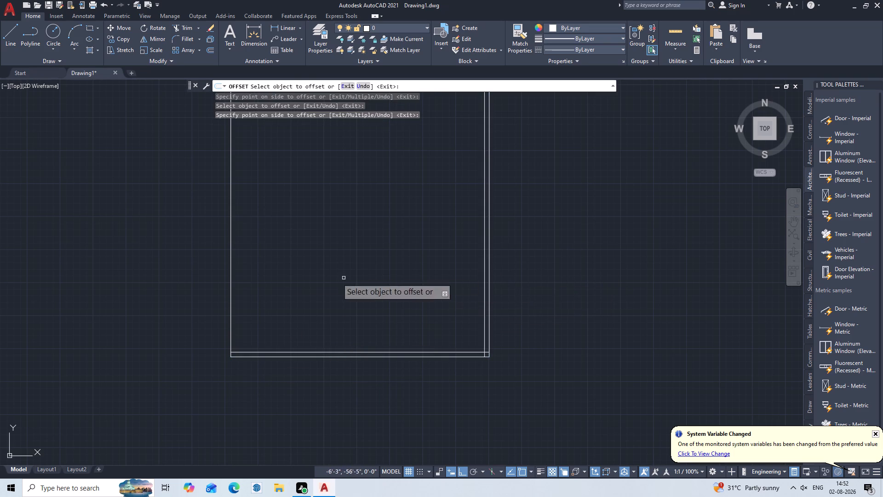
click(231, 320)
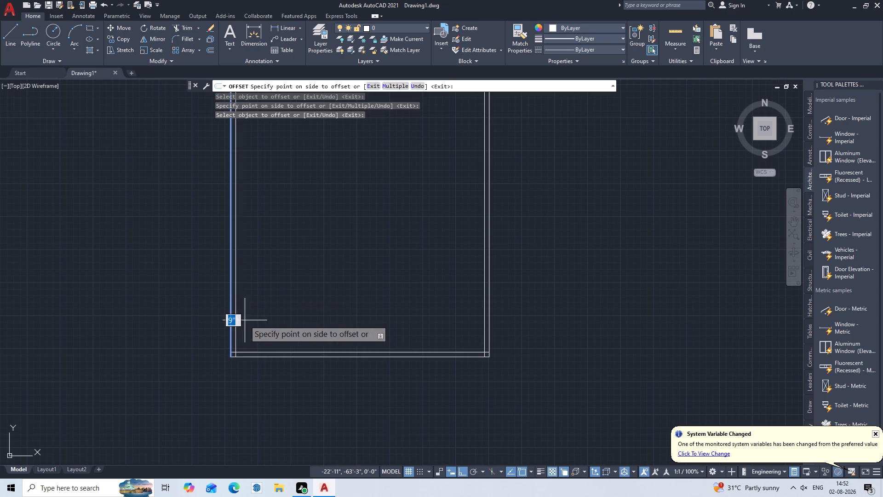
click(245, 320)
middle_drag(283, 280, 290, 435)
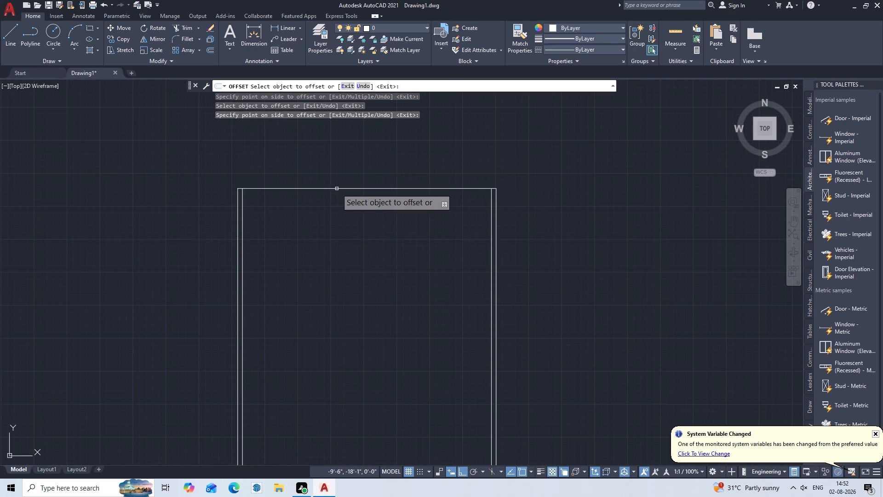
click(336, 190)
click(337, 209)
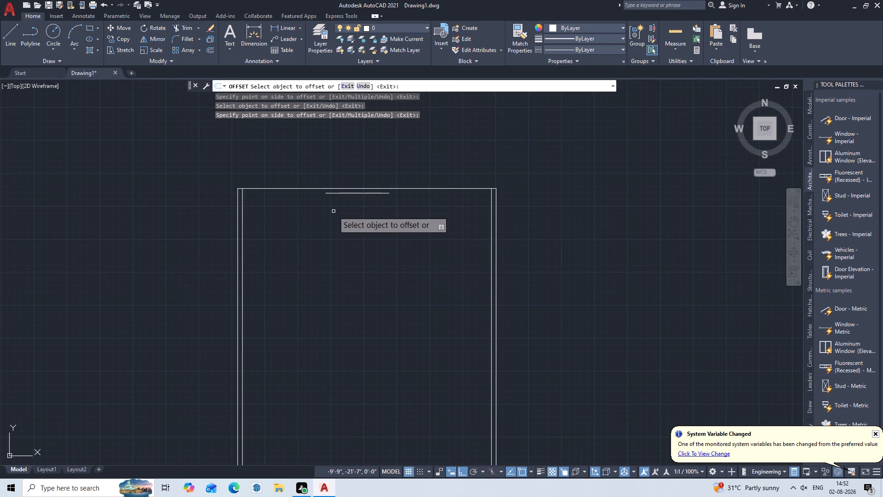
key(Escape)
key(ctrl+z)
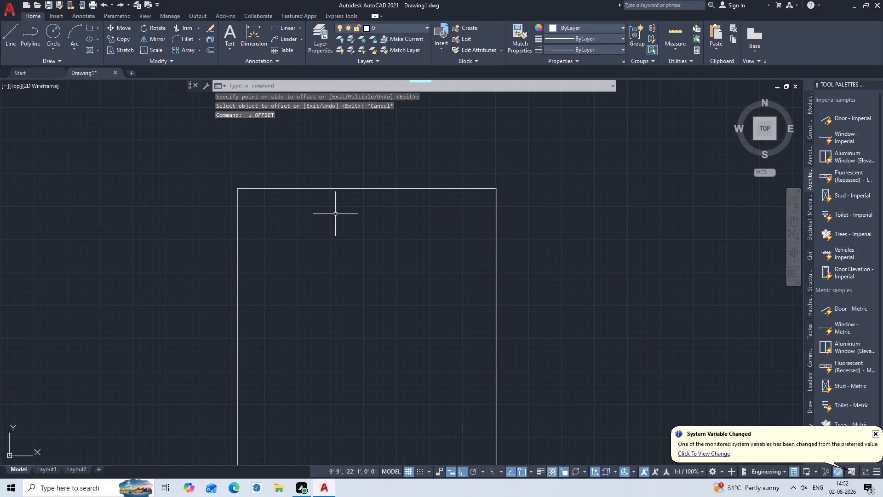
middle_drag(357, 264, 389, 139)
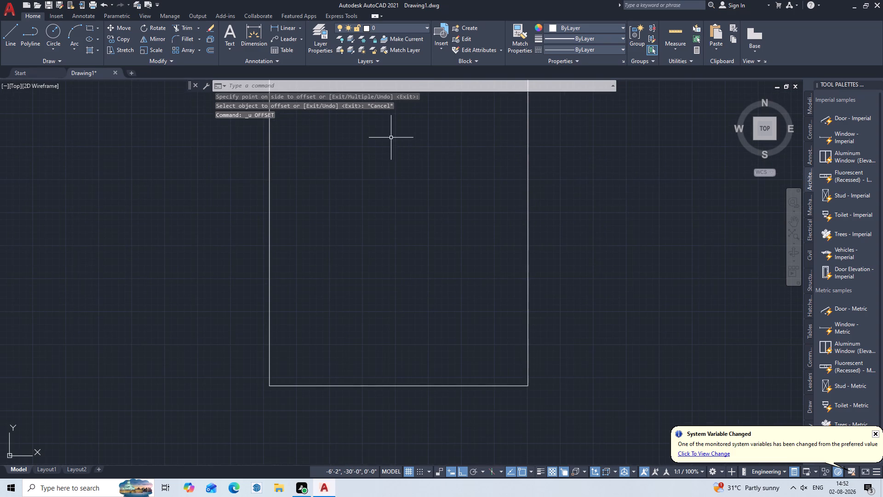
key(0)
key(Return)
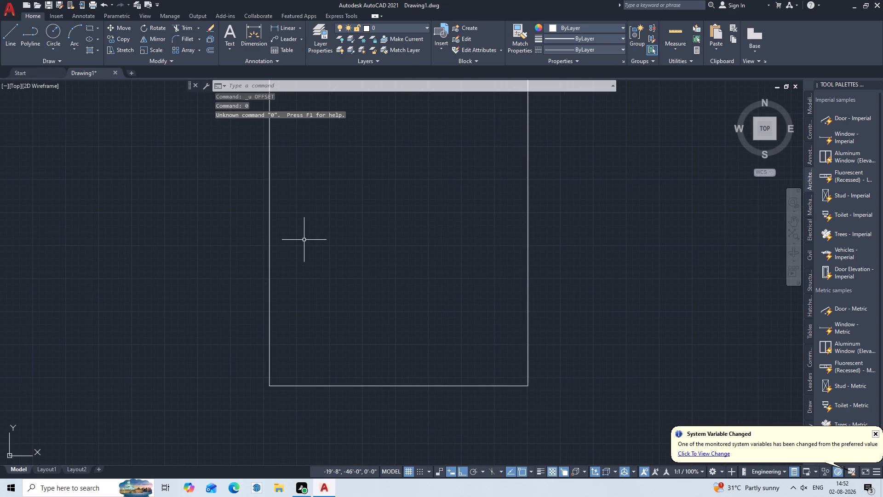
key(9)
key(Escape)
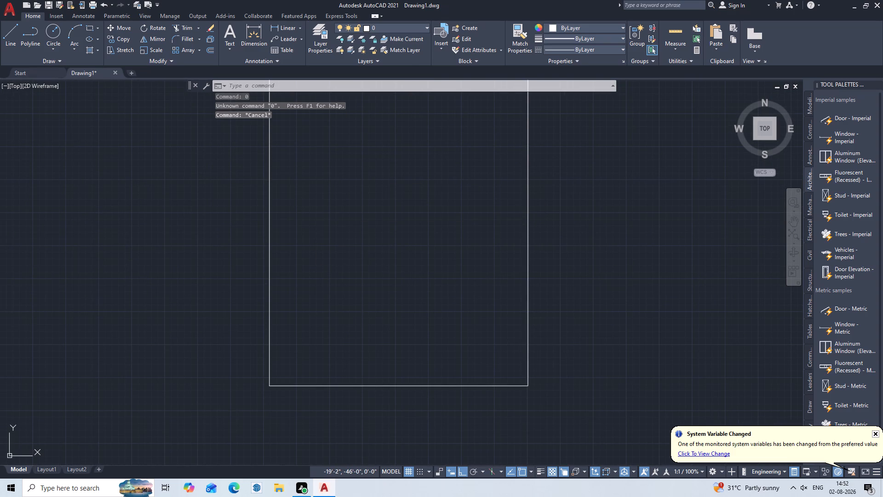
Offset the outline's left, bottom and right edges 9" inward.
key(o)
key(Return)
key(9)
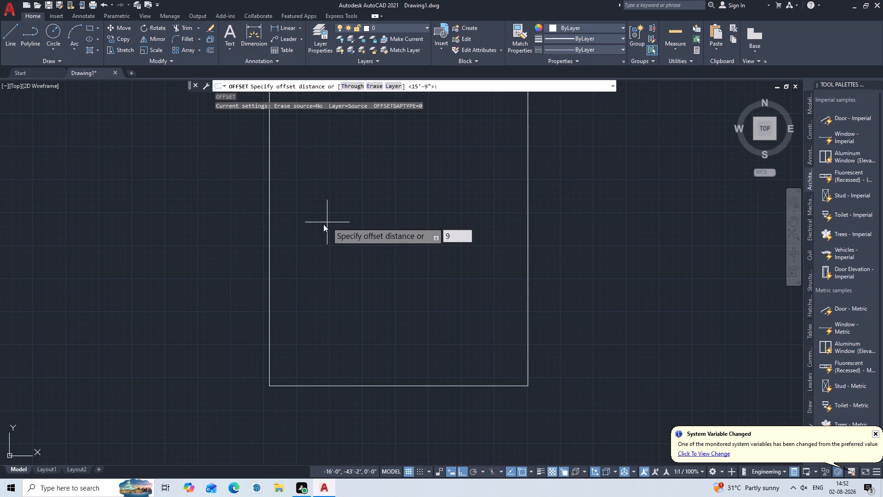
key(shift+quotedbl)
key(Return)
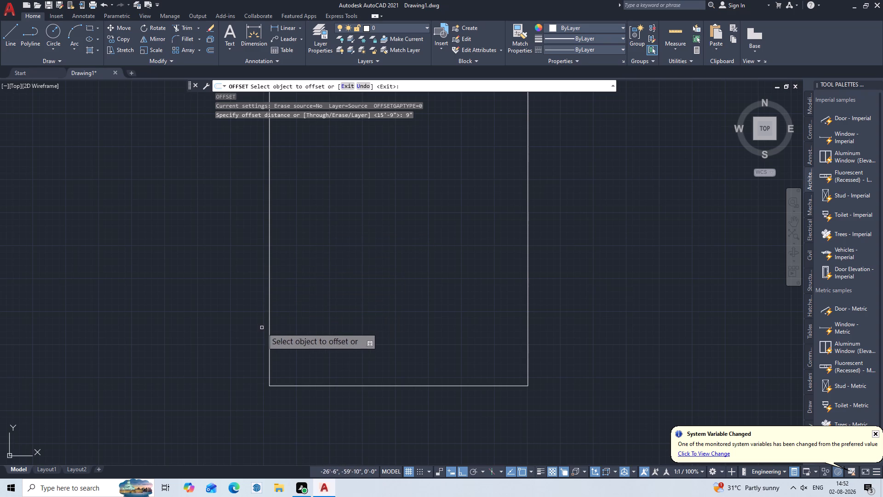
click(268, 320)
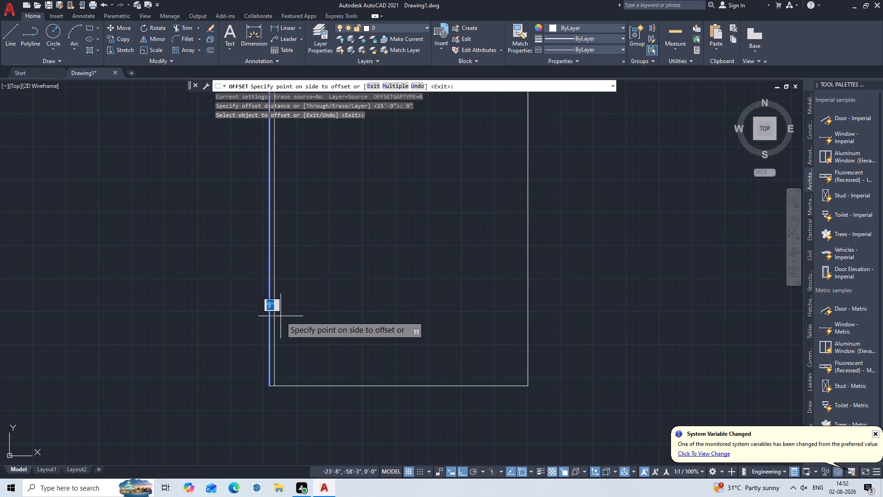
click(287, 313)
click(328, 387)
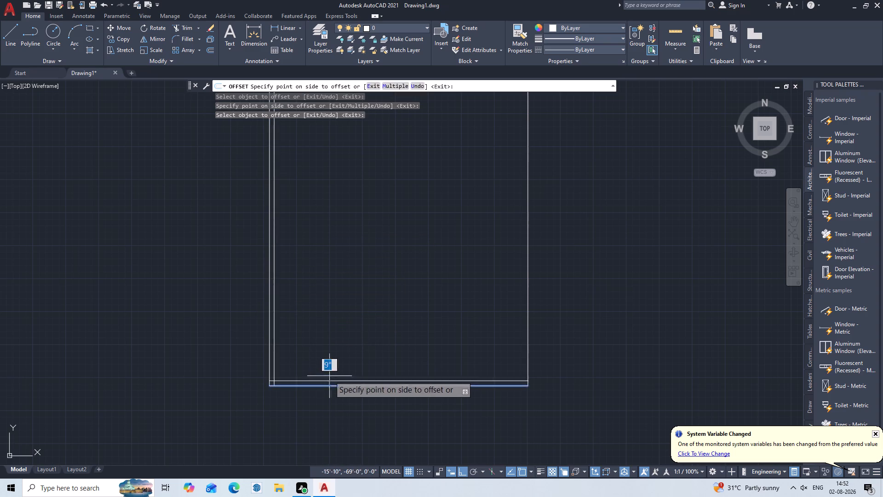
click(334, 364)
click(528, 230)
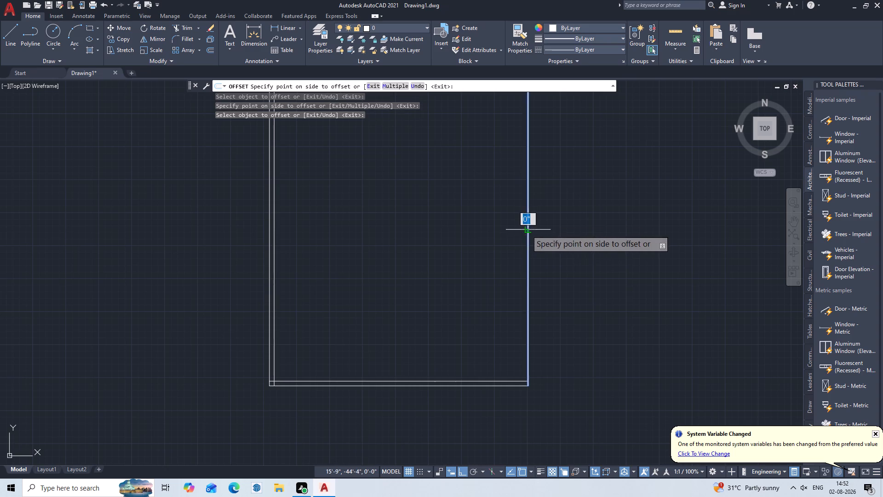
double_click(510, 246)
scroll(500, 237, down, 1)
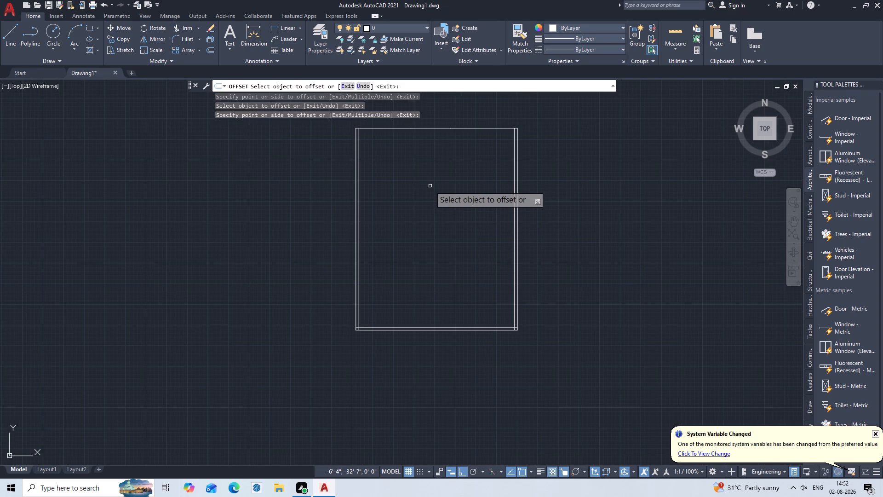
key(Return)
key(Escape)
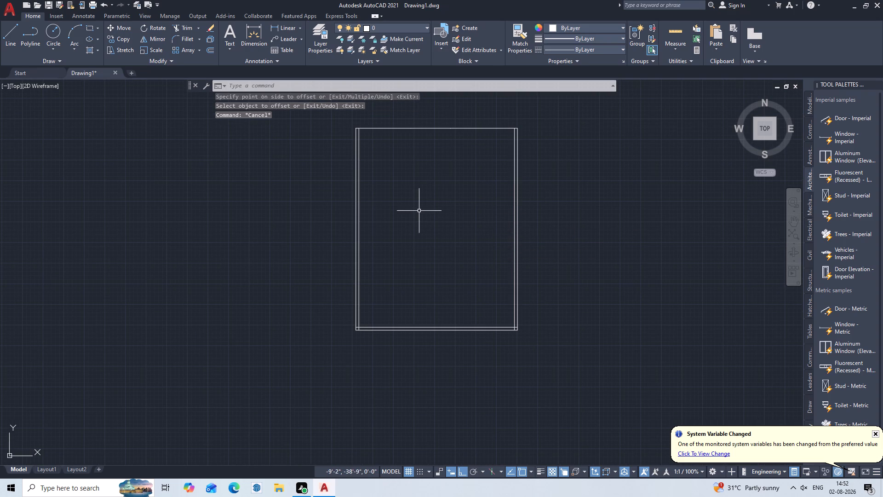
Join the line segments of the outline's top edge into one line, leaving out the short segment at the upper-left corner.
middle_drag(417, 154, 387, 265)
scroll(387, 265, up, 2)
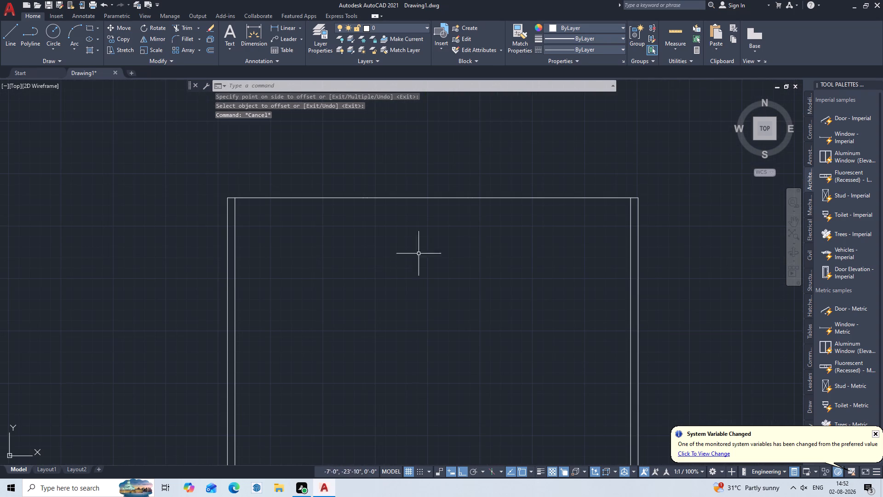
click(635, 198)
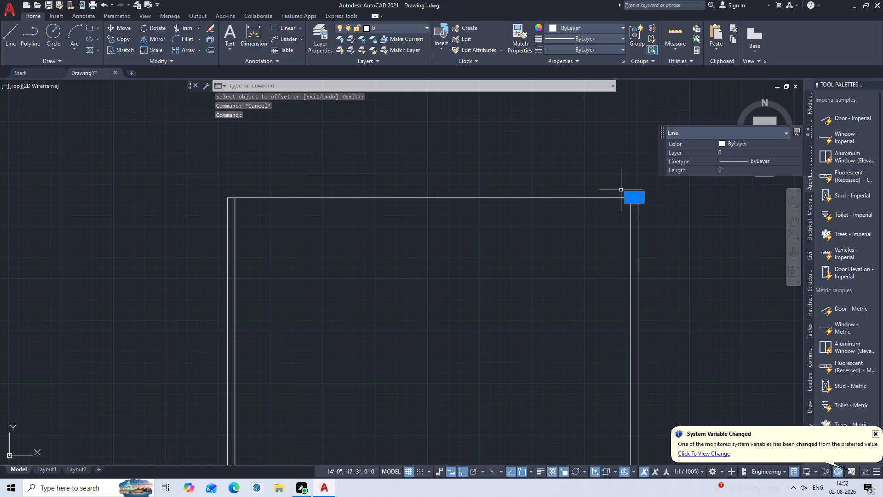
click(629, 186)
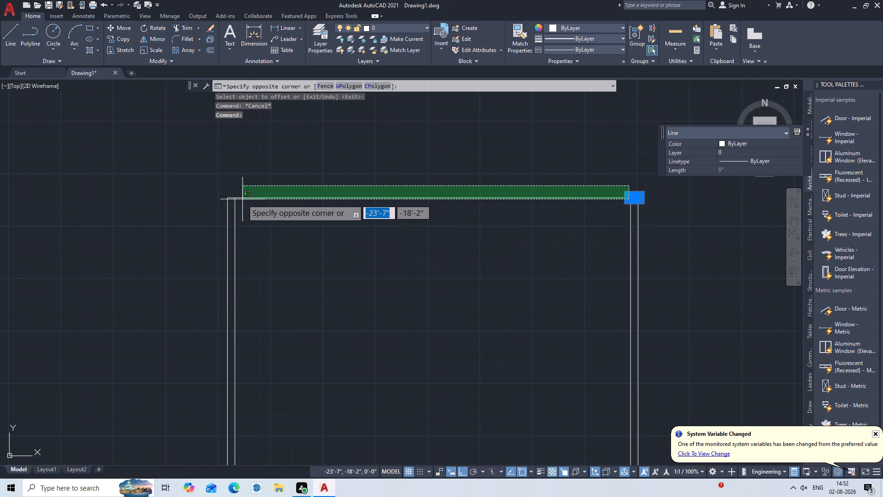
click(242, 199)
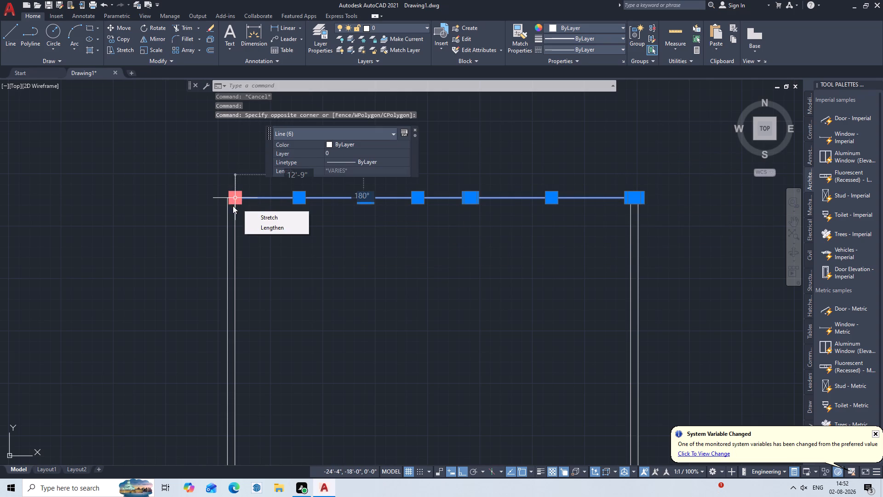
key(k)
key(BackSpace)
key(j)
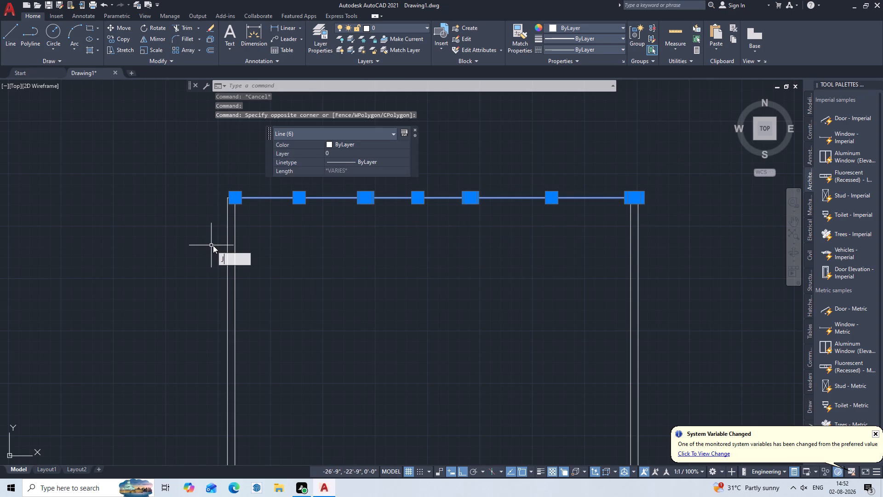
key(Return)
Join the short segment at the outline's upper-left corner with the long top-edge line.
click(233, 197)
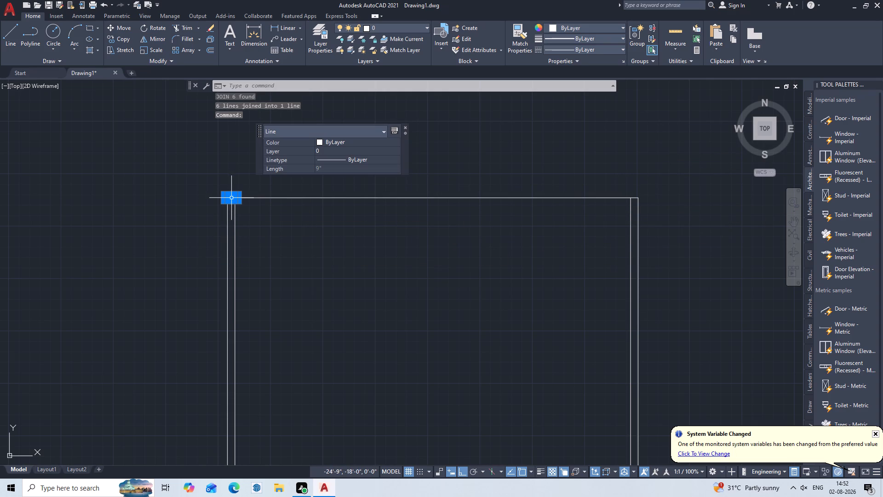
click(245, 195)
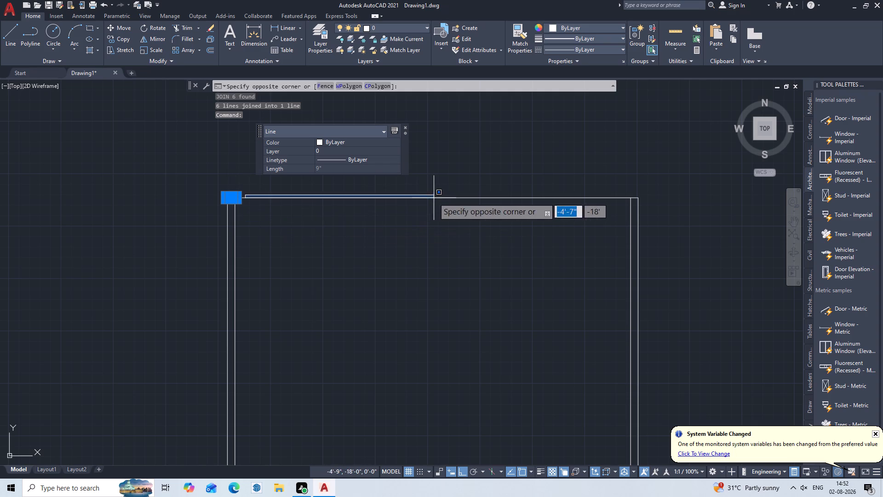
click(434, 198)
click(423, 196)
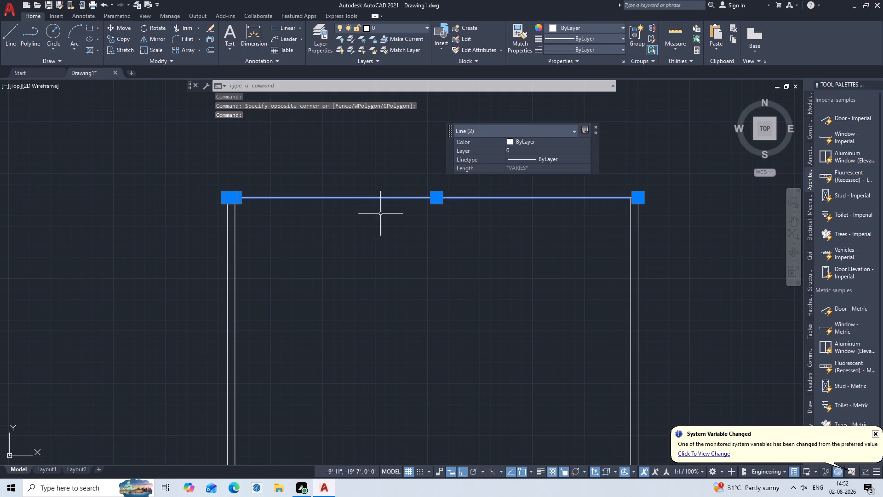
key(j)
key(Return)
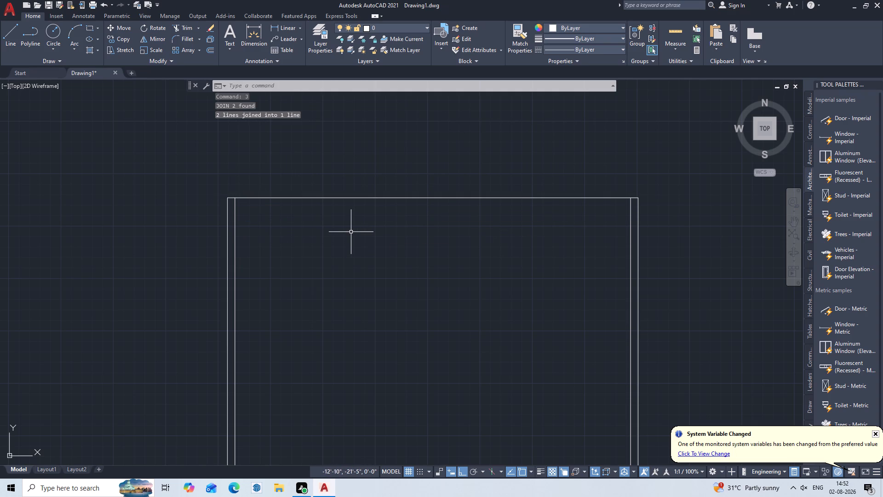
key(Escape)
double_click(317, 198)
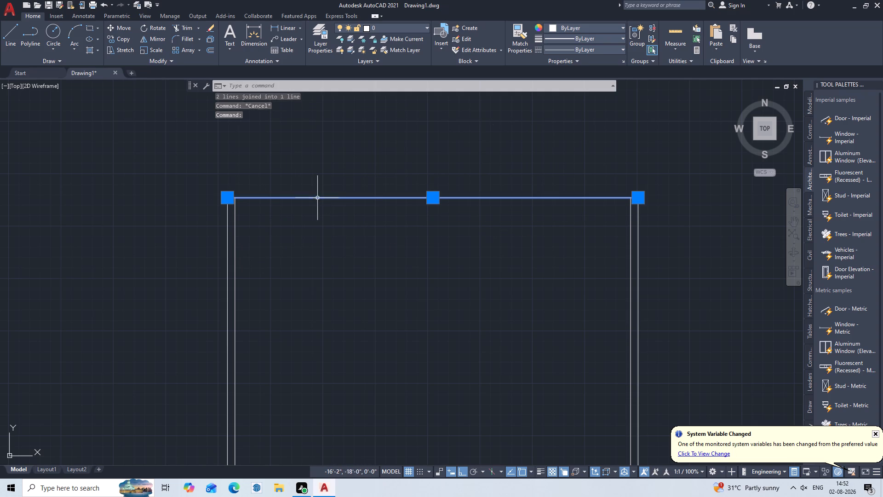
key(Escape)
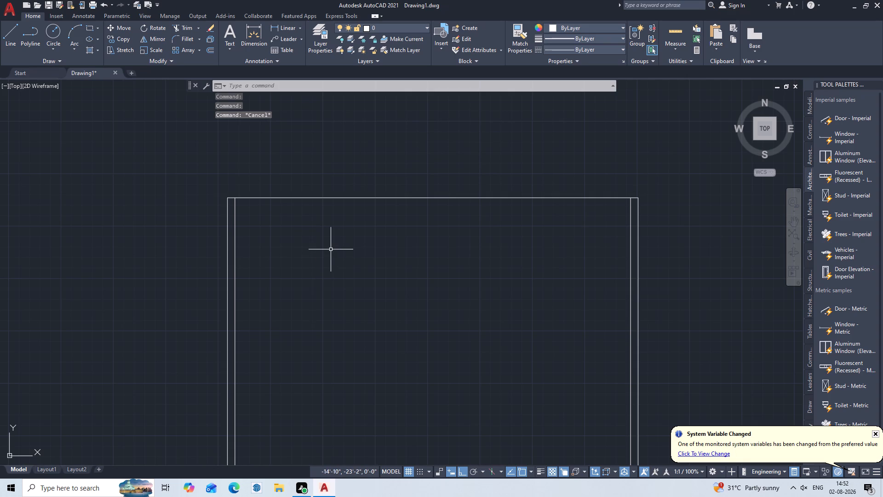
Offset the joined top edge of the outline 9" inward.
key(o)
key(Return)
key(9)
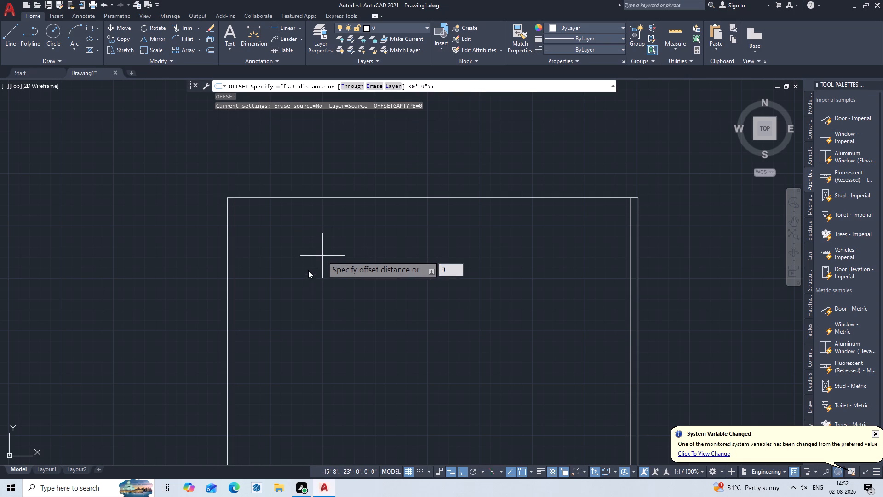
key(shift+quotedbl)
key(Return)
click(332, 198)
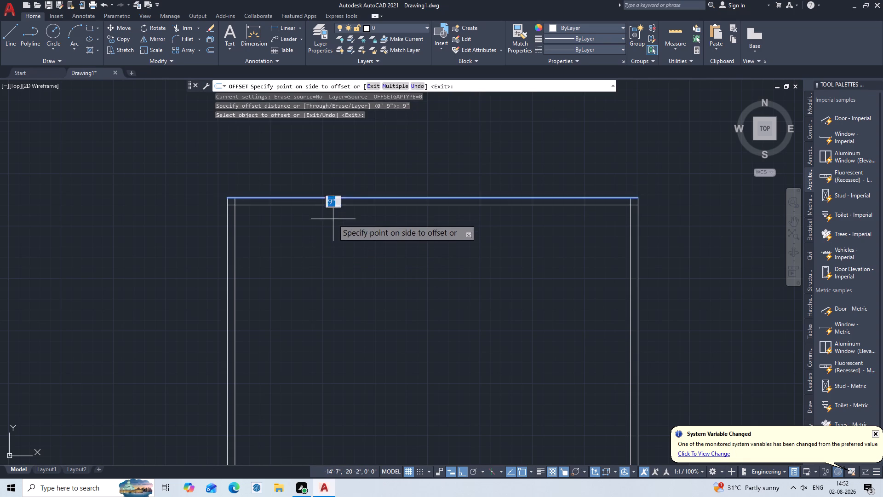
click(333, 219)
key(Escape)
Offset the inner line of the bottom wall 7' upward into the plan.
scroll(346, 213, down, 2)
middle_drag(348, 234, 251, 50)
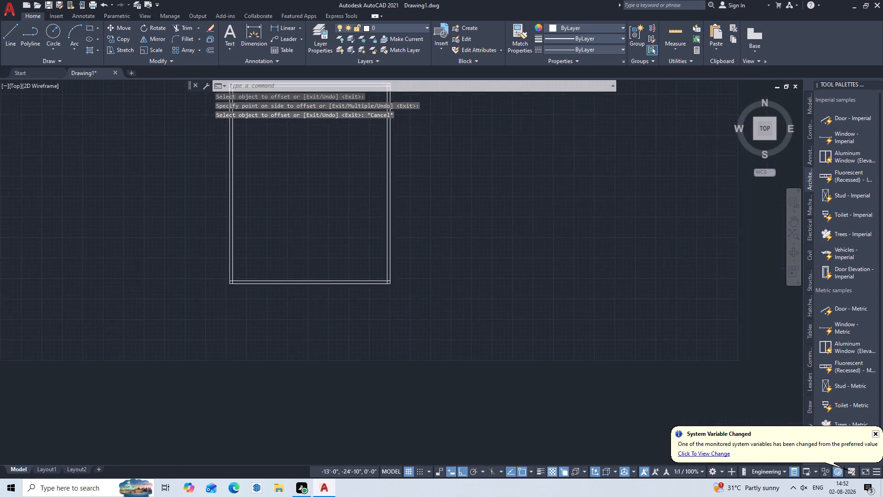
middle_drag(251, 50, 248, 55)
scroll(324, 193, up, 4)
middle_drag(353, 259, 315, 238)
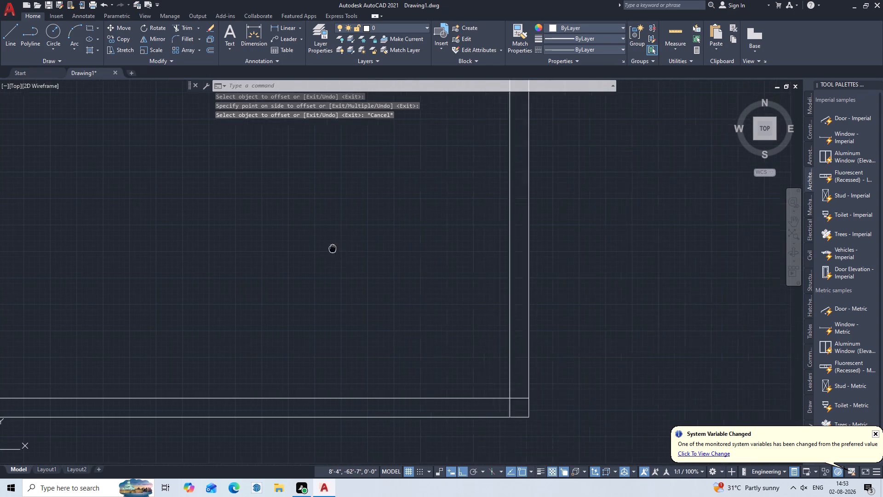
middle_drag(315, 238, 222, 173)
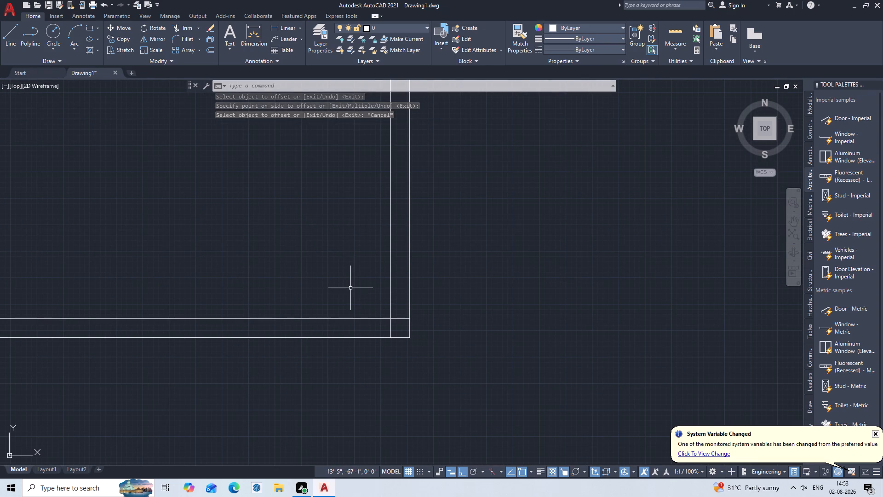
key(o)
key(Return)
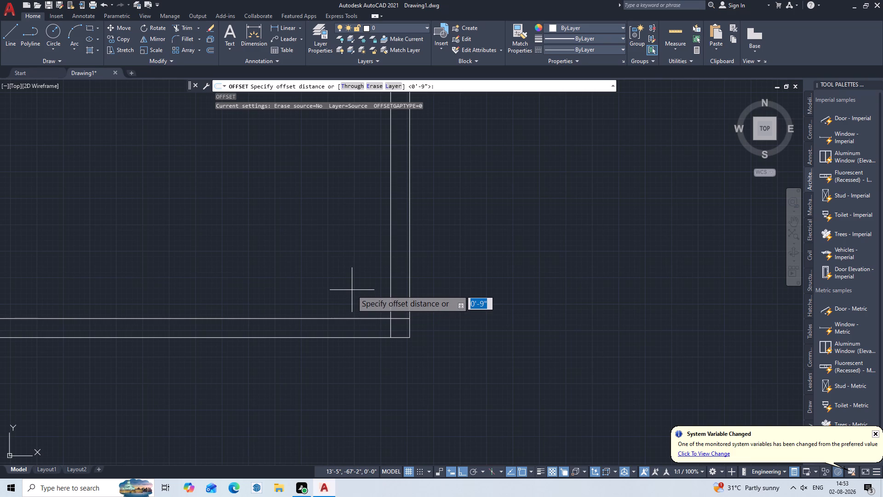
key(7)
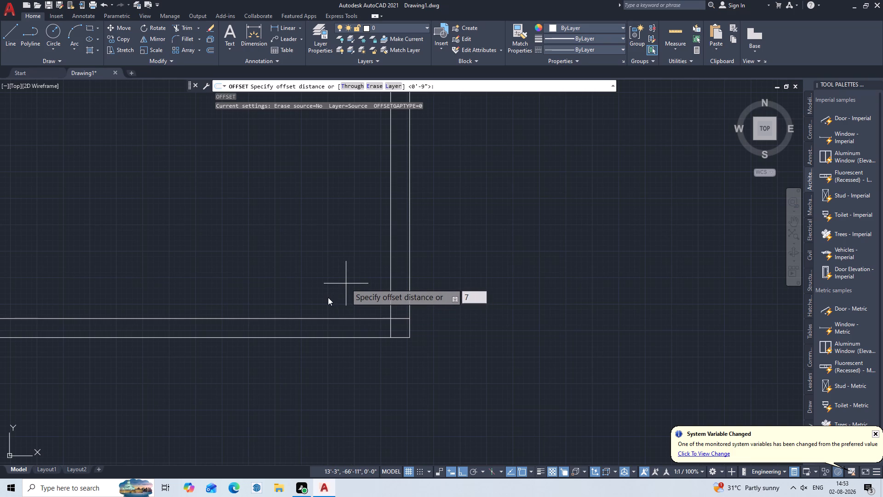
key(apostrophe)
key(Return)
triple_click(341, 317)
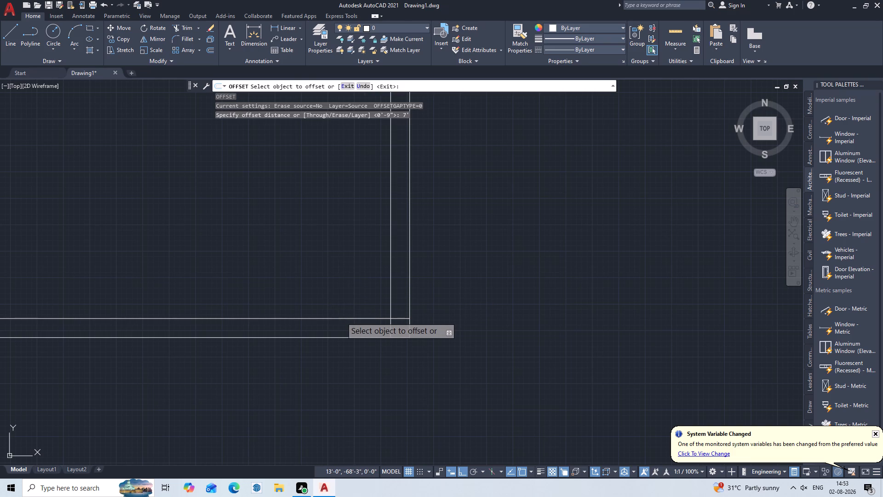
click(338, 317)
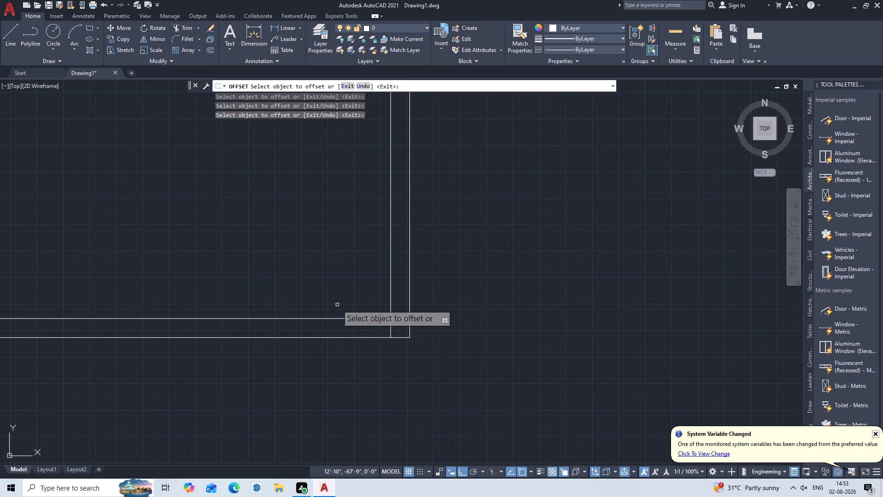
click(337, 318)
triple_click(339, 283)
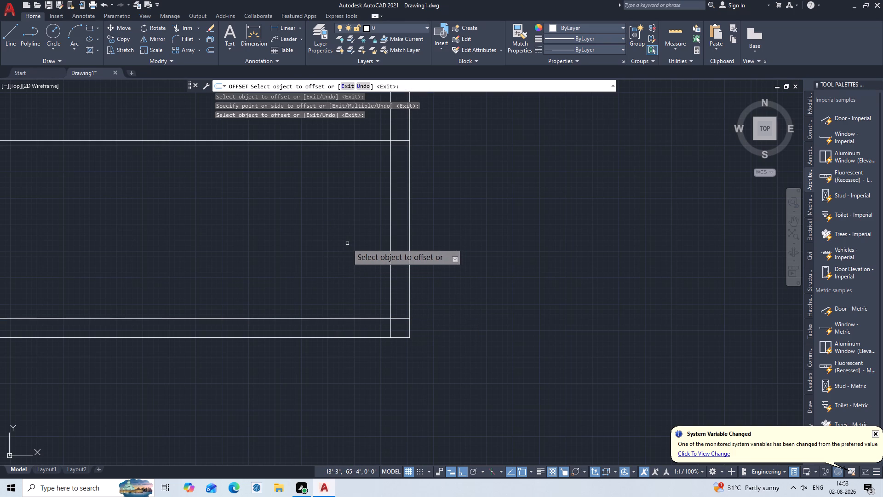
key(Escape)
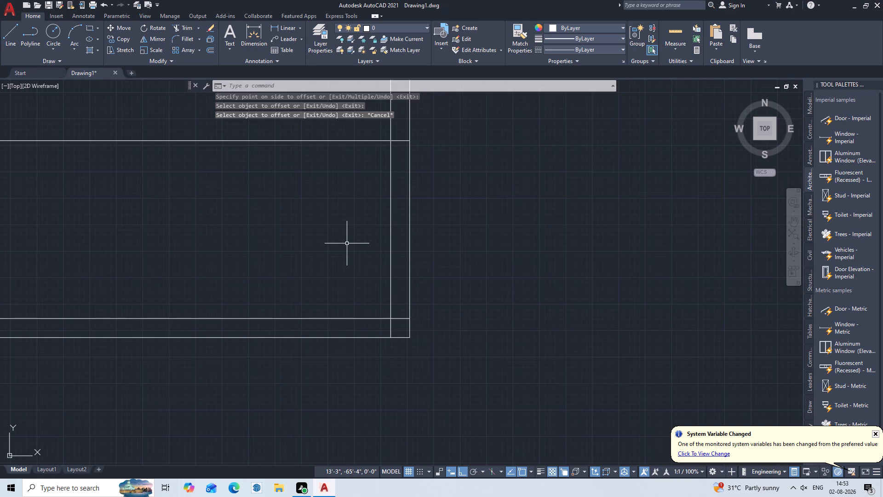
Offset the inner line of the right outer wall 15'9" leftward into the plan.
key(o)
key(Return)
text(15)
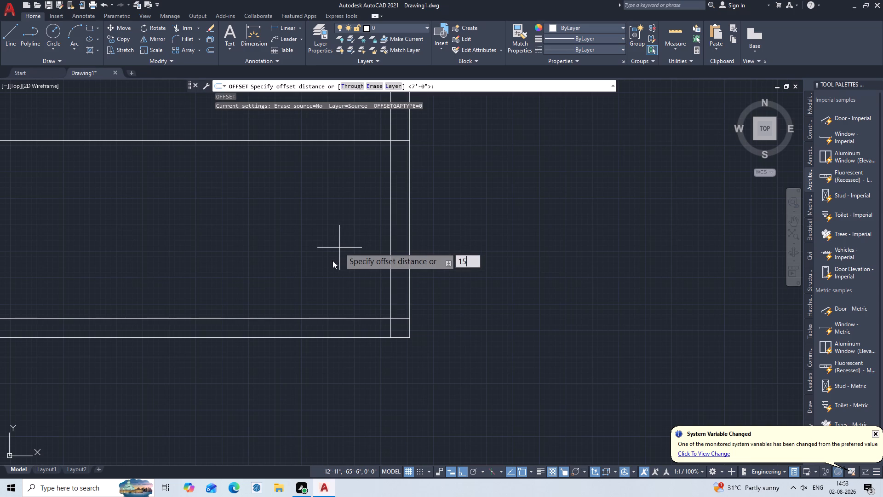
key(apostrophe)
key(9)
key(shift+quotedbl)
key(Return)
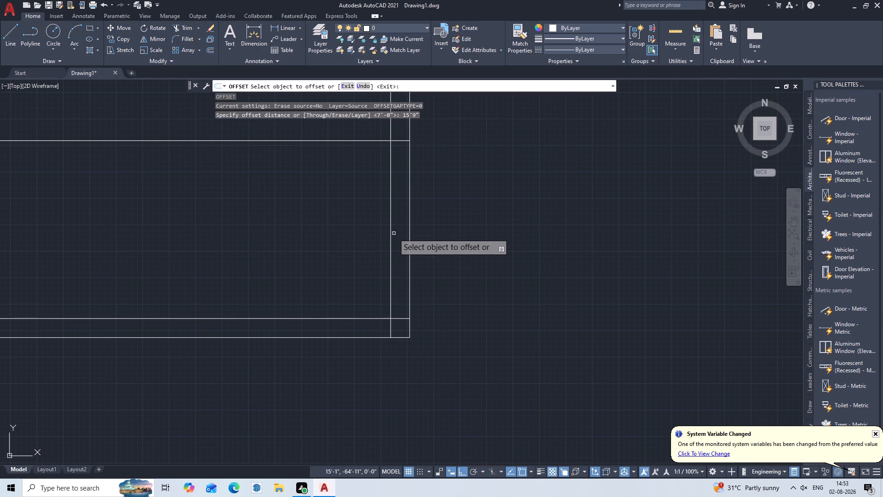
click(390, 245)
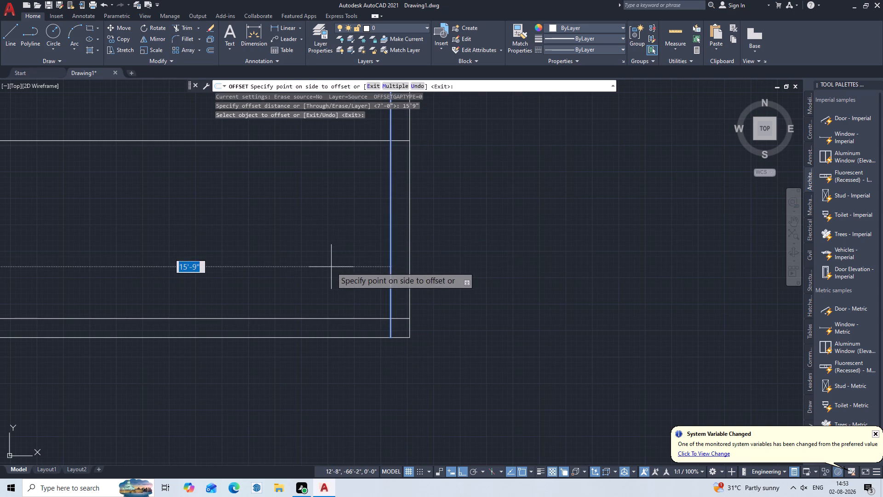
triple_click(331, 267)
scroll(329, 265, down, 2)
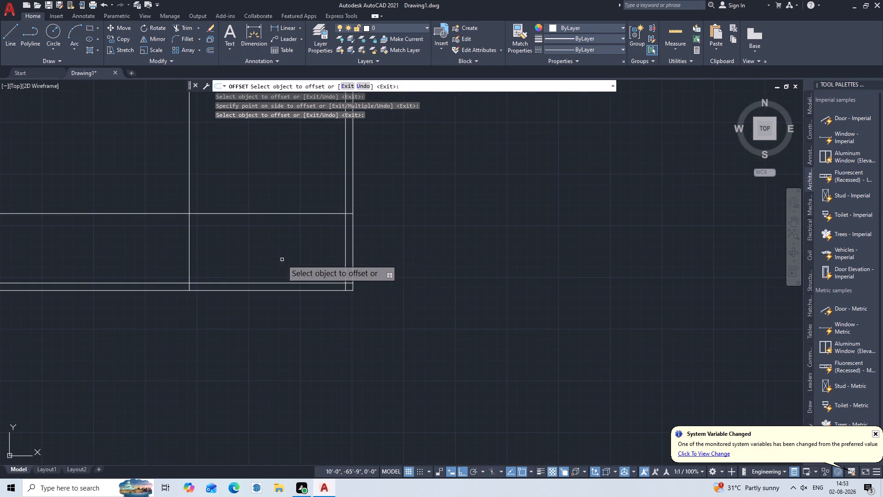
middle_drag(281, 260, 498, 241)
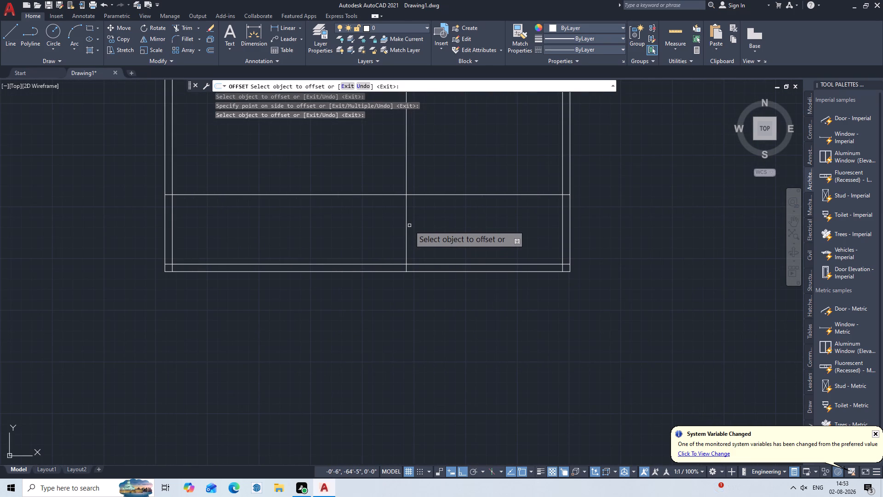
key(Escape)
Offset the new vertical partition line 5" to the left to give the partition its thickness.
key(o)
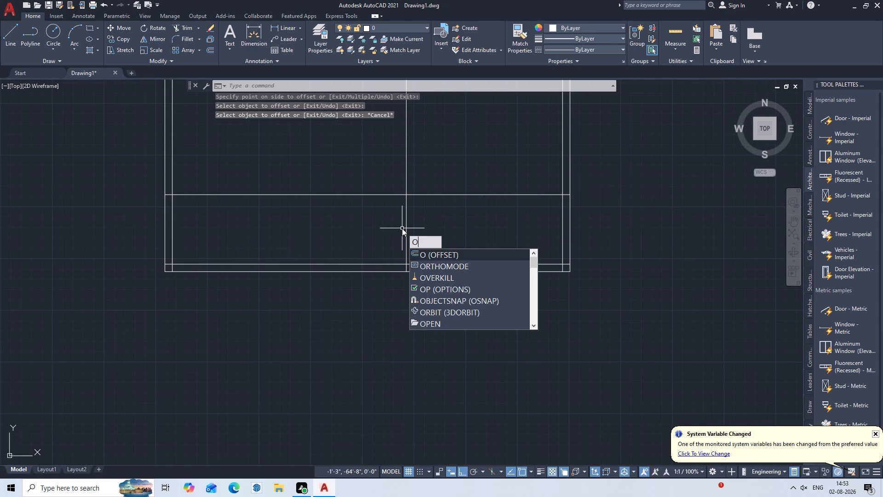
key(Return)
key(5)
key(shift+quotedbl)
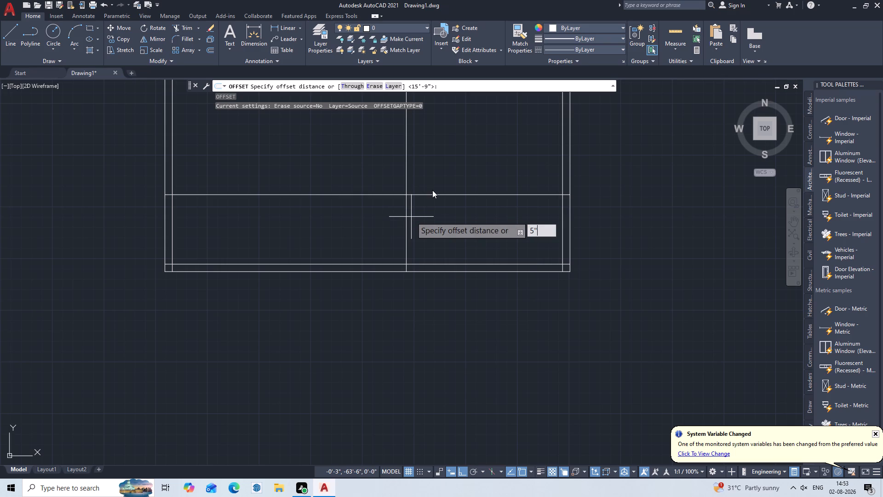
key(Return)
double_click(406, 233)
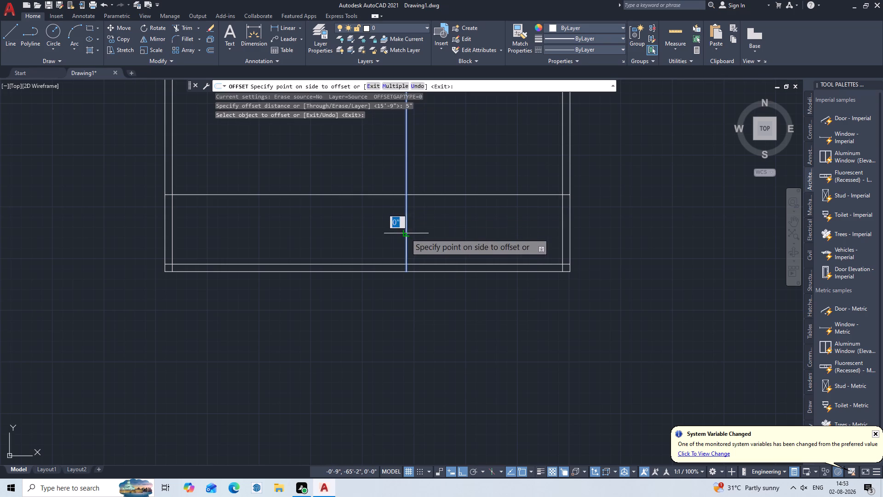
click(392, 239)
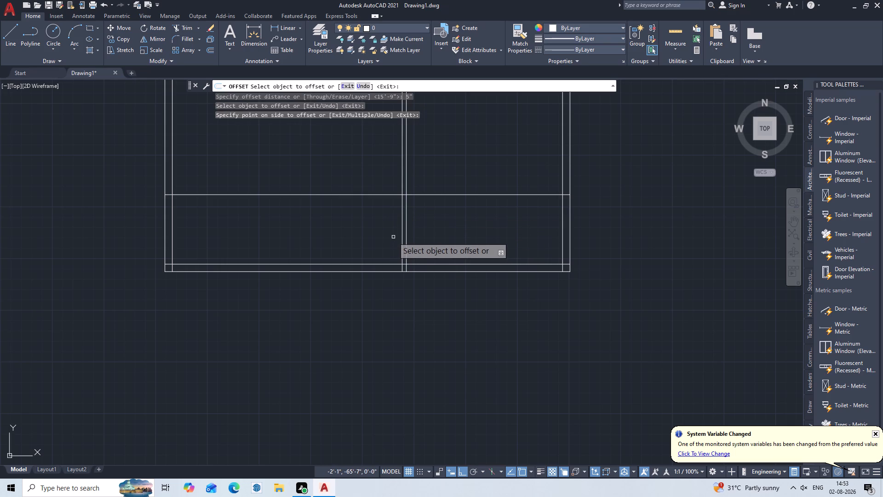
key(Escape)
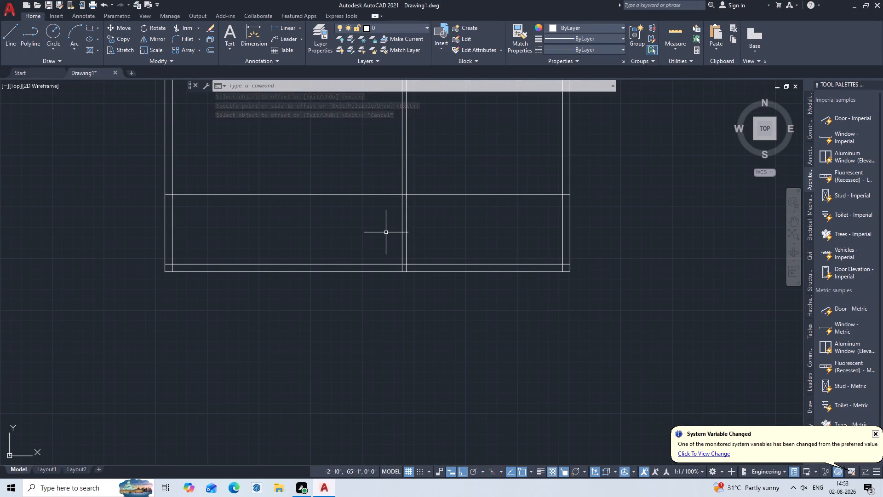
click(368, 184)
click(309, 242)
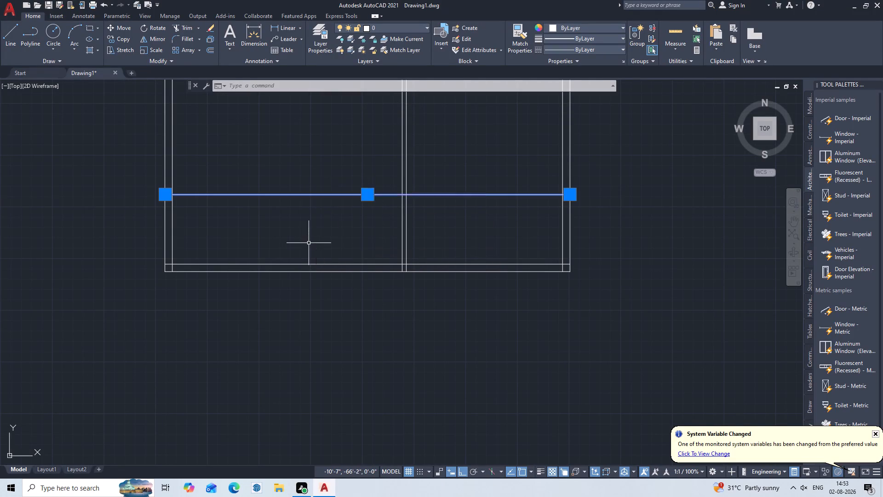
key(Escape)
Trim the lower horizontal partition line left of the vertical partition, including the stub inside the left outer wall.
key(t)
key(r)
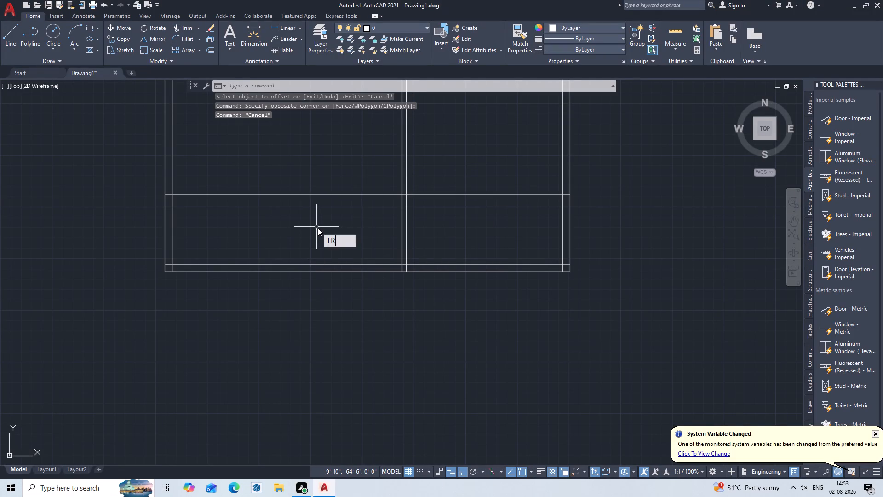
key(Return)
click(324, 176)
click(295, 227)
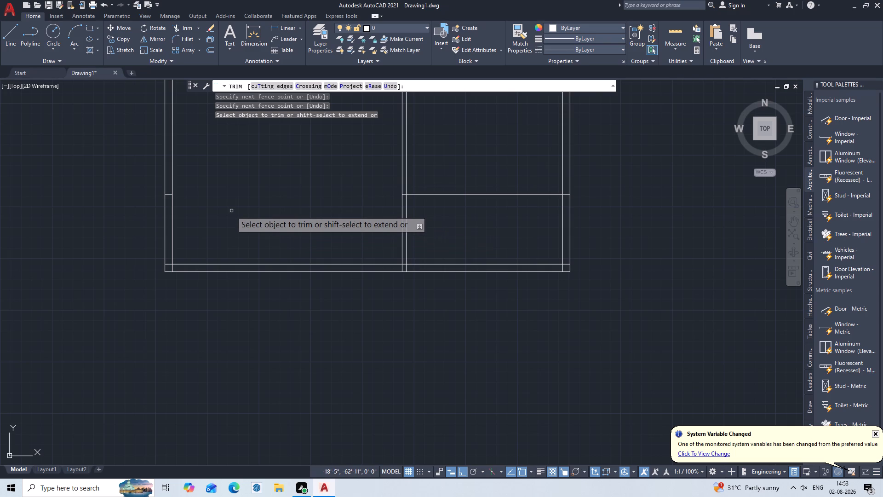
scroll(234, 210, up, 1)
middle_drag(239, 213, 341, 272)
scroll(252, 266, up, 2)
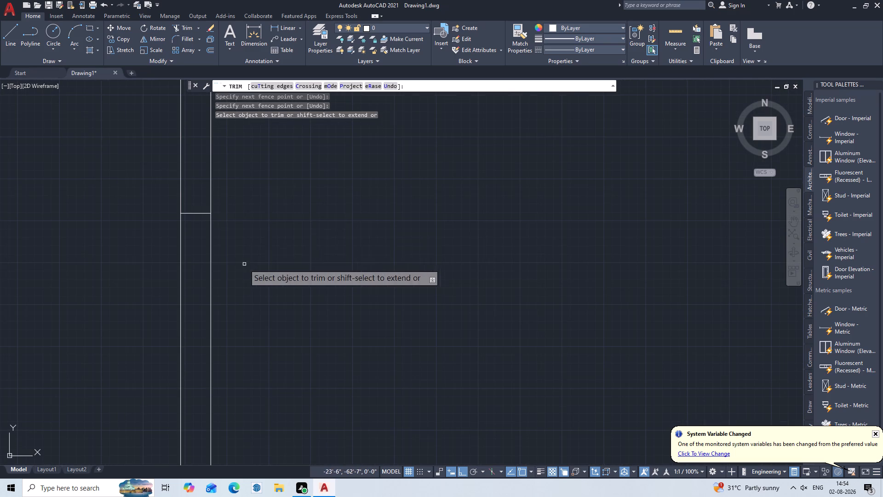
double_click(191, 196)
drag(191, 199, 190, 207)
double_click(194, 232)
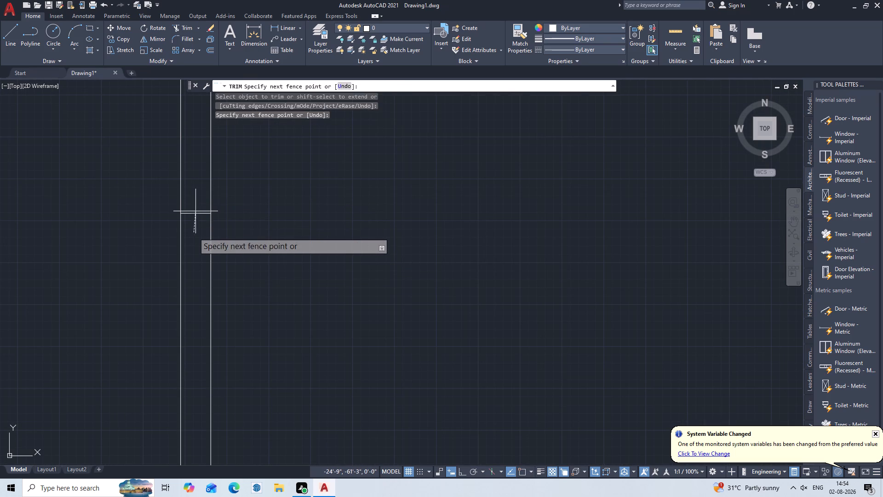
triple_click(196, 208)
key(Escape)
scroll(208, 204, down, 2)
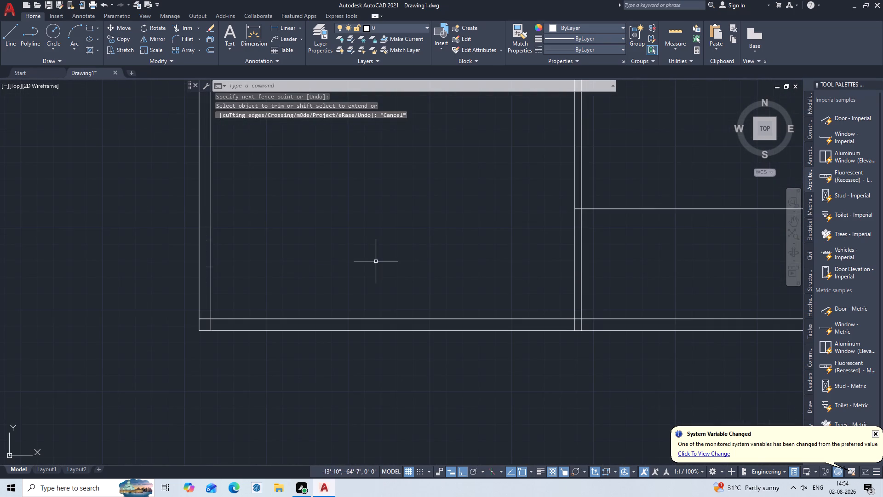
Offset the inner line of the bottom wall 8'11" upward into the plan.
middle_drag(377, 261, 261, 258)
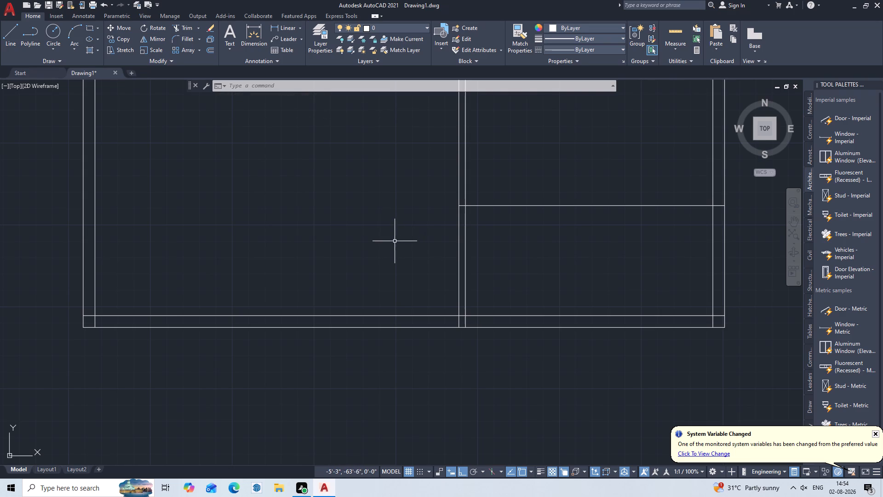
key(o)
key(Return)
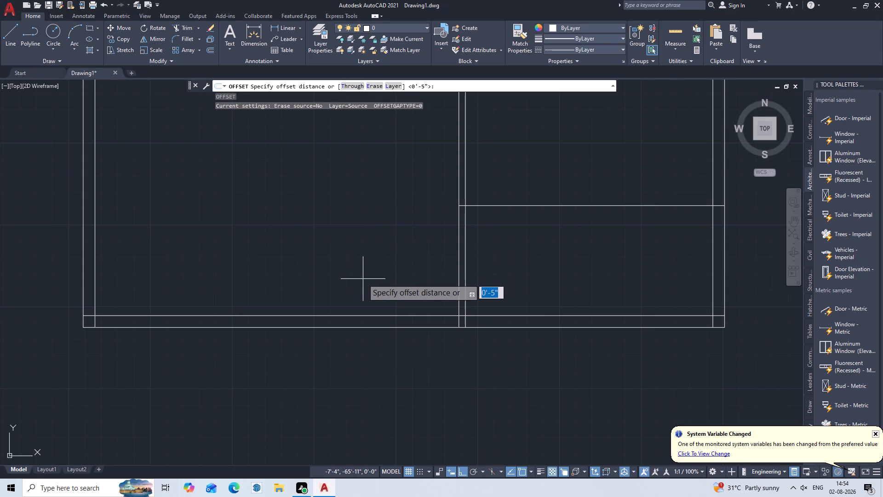
key(8)
key(apostrophe)
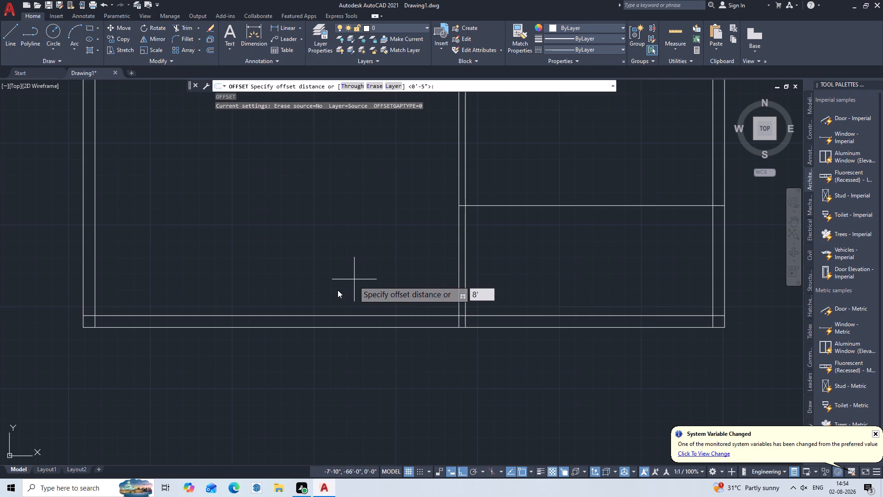
key(9)
key(BackSpace)
key(1)
key(1)
key(shift+quotedbl)
key(Return)
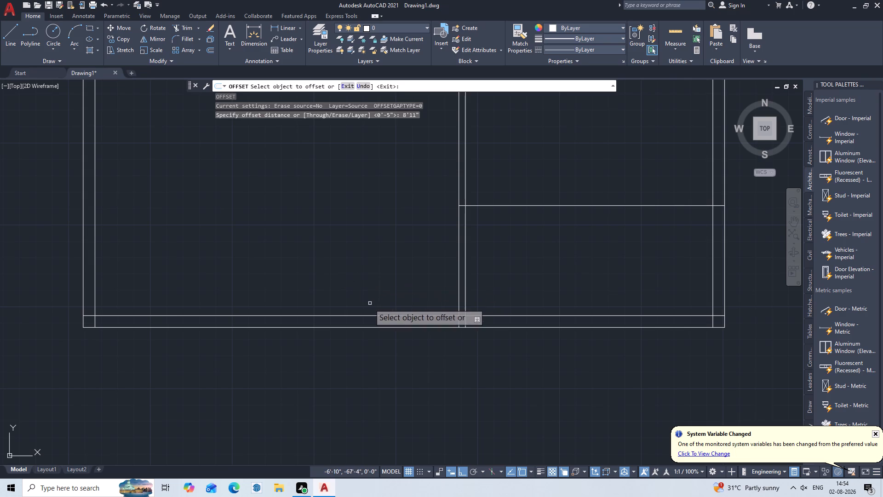
click(367, 315)
double_click(367, 271)
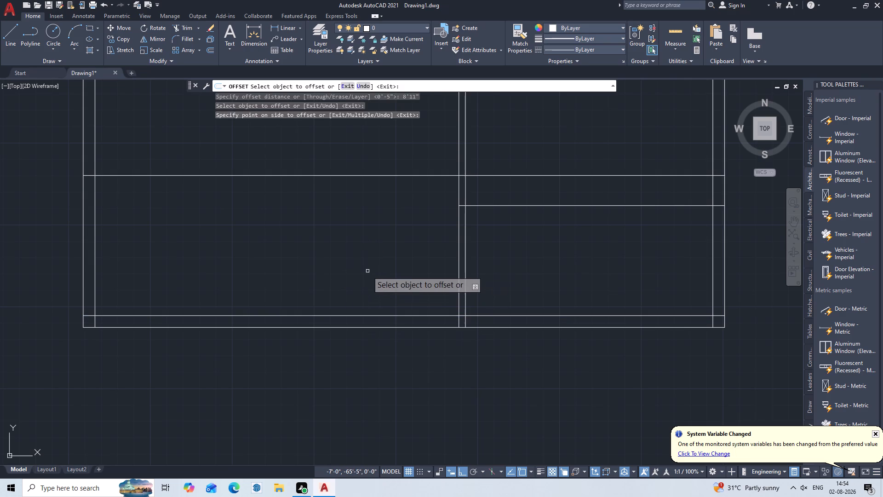
key(Escape)
Trim the upper horizontal partition line where it crosses the room right of the vertical partition.
key(t)
key(r)
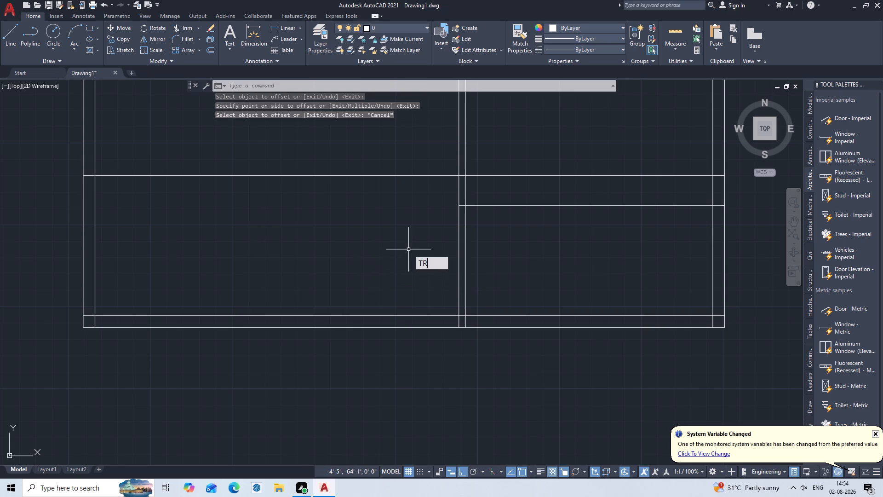
key(Return)
key(Return)
drag(539, 159, 535, 167)
click(531, 173)
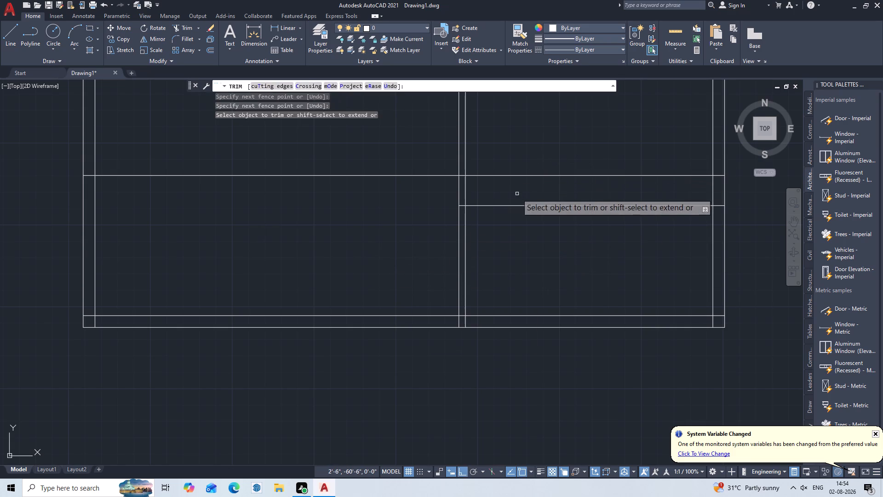
click(517, 194)
double_click(539, 164)
Trim the upper horizontal line's leftover stubs inside the vertical partition and inside the right outer wall.
scroll(479, 180, up, 1)
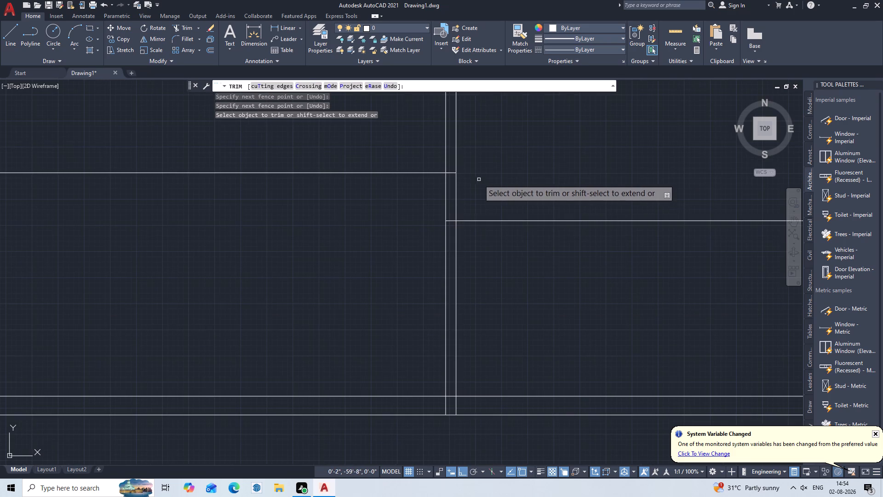
scroll(461, 172, up, 3)
click(412, 165)
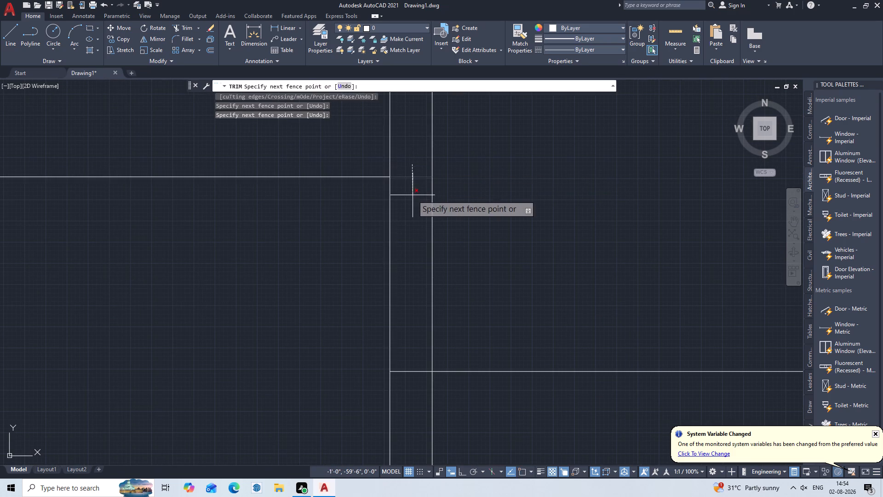
click(413, 195)
scroll(497, 152, down, 2)
middle_drag(518, 155, 329, 191)
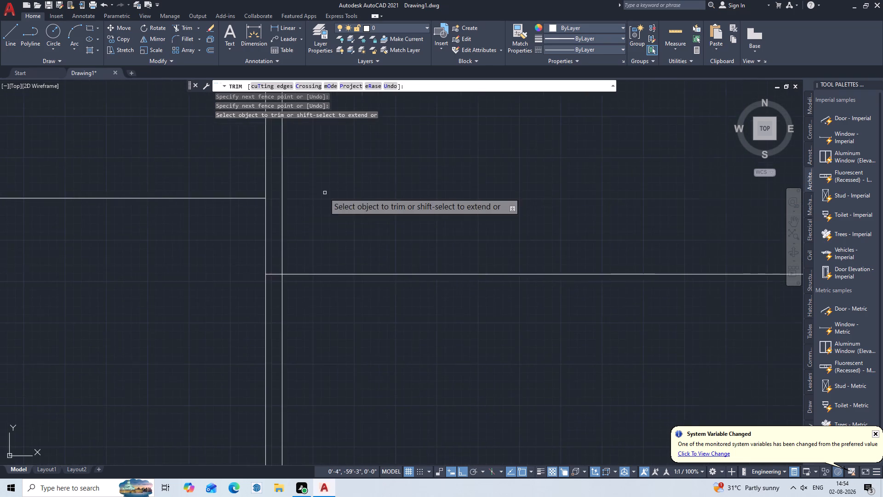
scroll(331, 193, down, 3)
middle_drag(438, 188, 360, 223)
scroll(366, 223, up, 3)
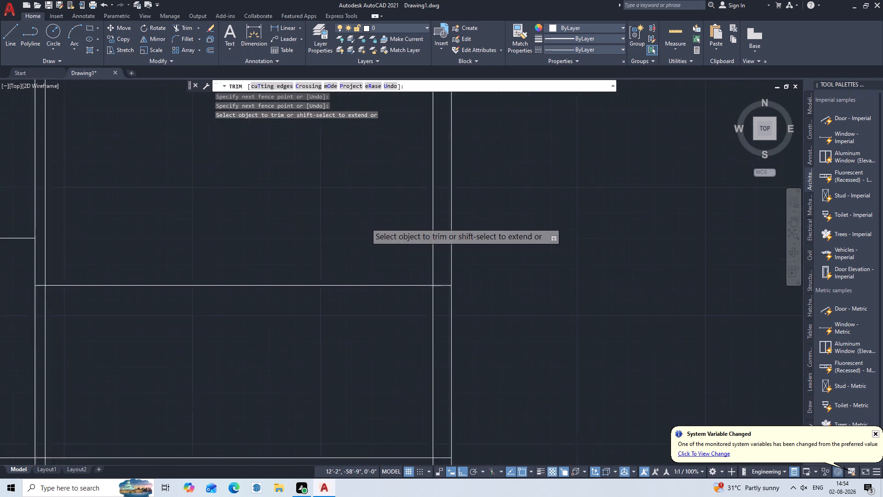
drag(487, 230, 487, 235)
click(485, 277)
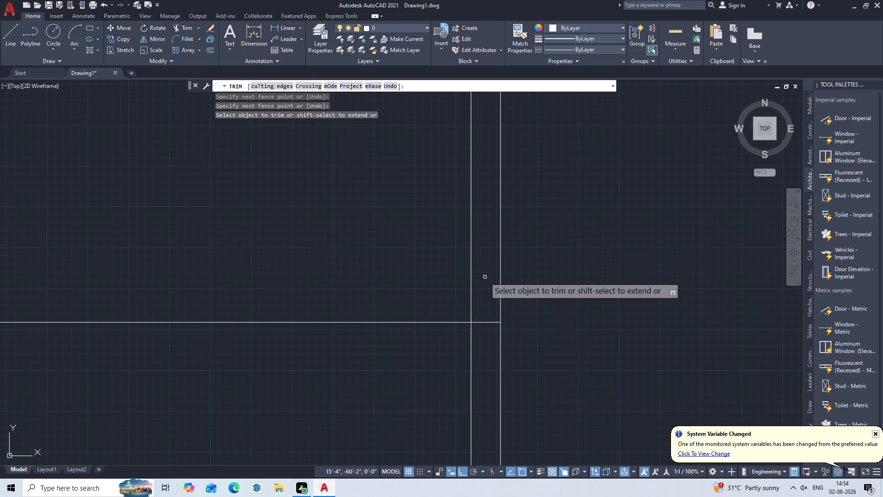
key(Escape)
Offset the left line of the vertical partition 10' to the left.
scroll(372, 248, down, 2)
middle_drag(324, 259, 326, 258)
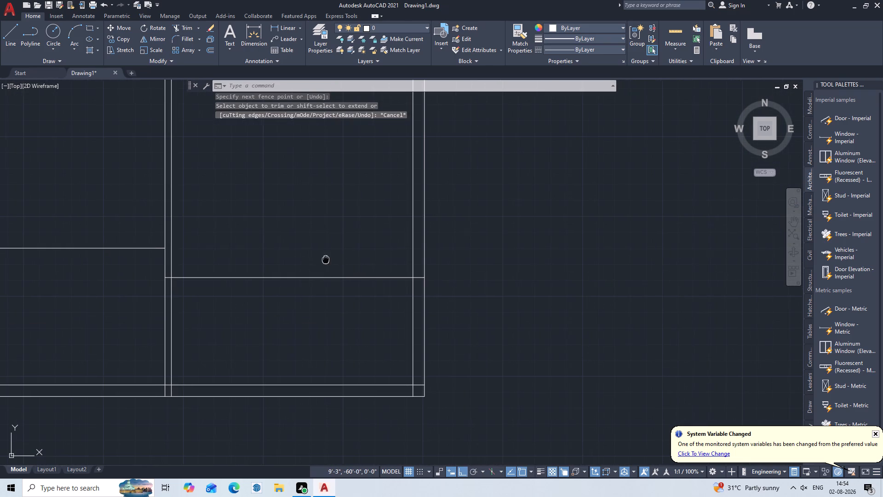
middle_drag(326, 258, 569, 212)
middle_drag(303, 230, 501, 252)
middle_click(501, 252)
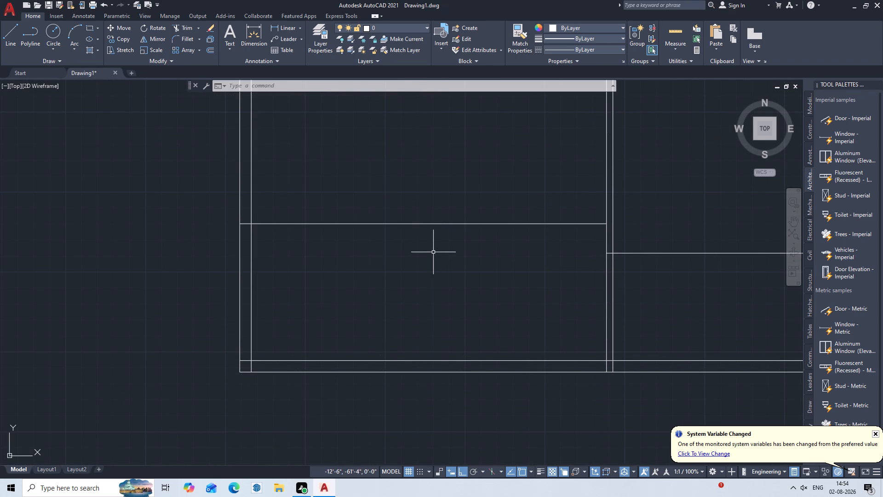
middle_drag(433, 252, 386, 192)
scroll(392, 185, down, 1)
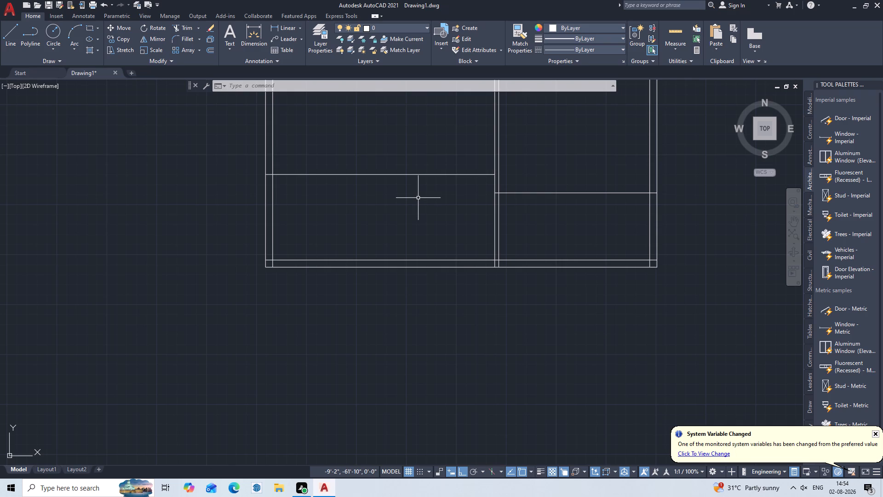
key(o)
key(Return)
key(1)
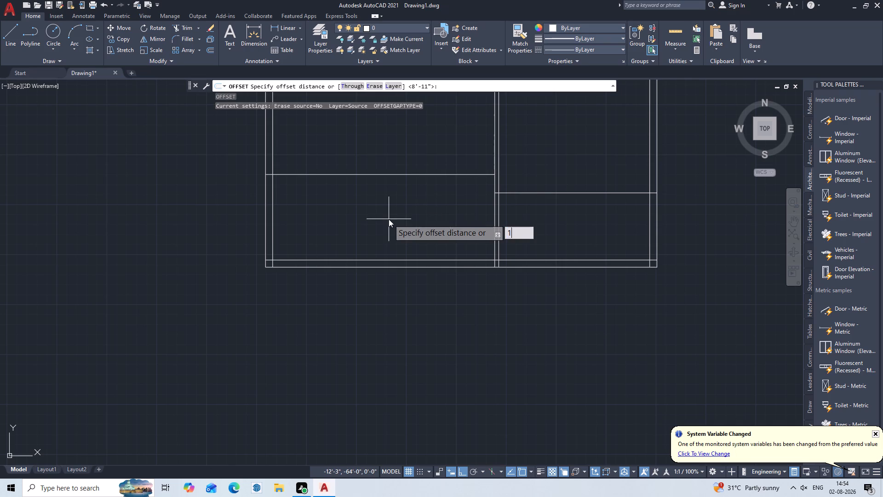
key(0)
key(apostrophe)
key(Return)
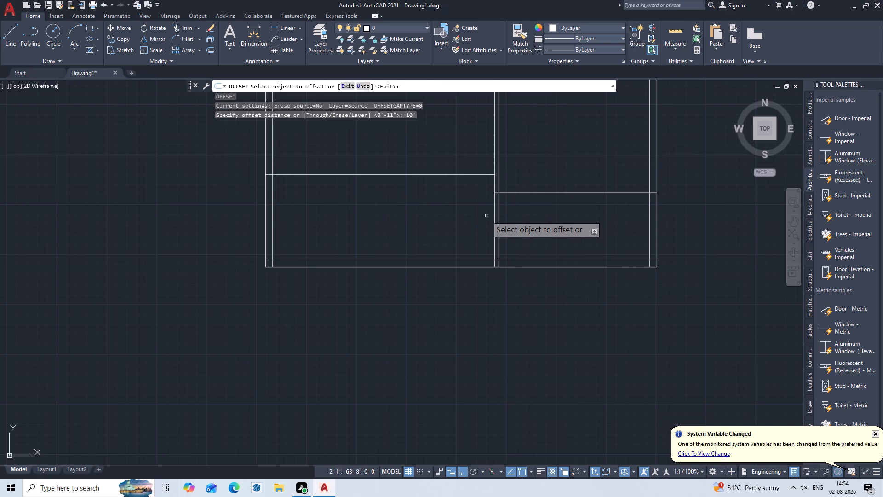
click(495, 211)
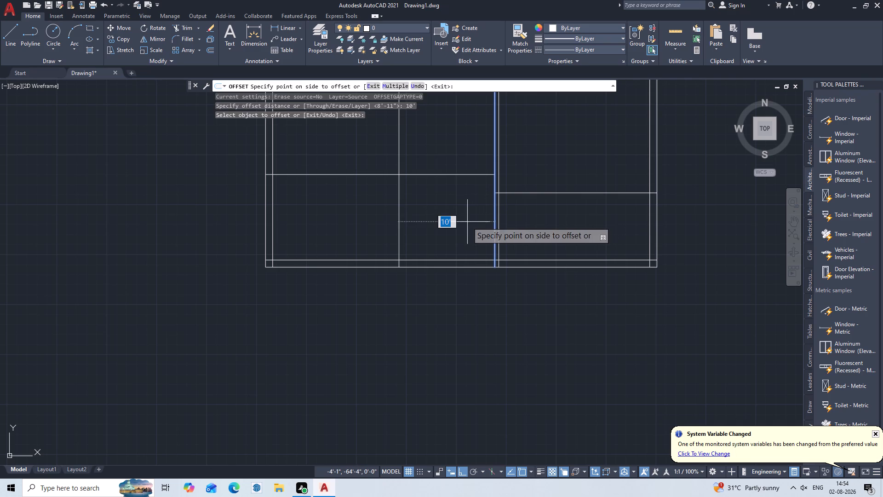
click(467, 222)
key(Escape)
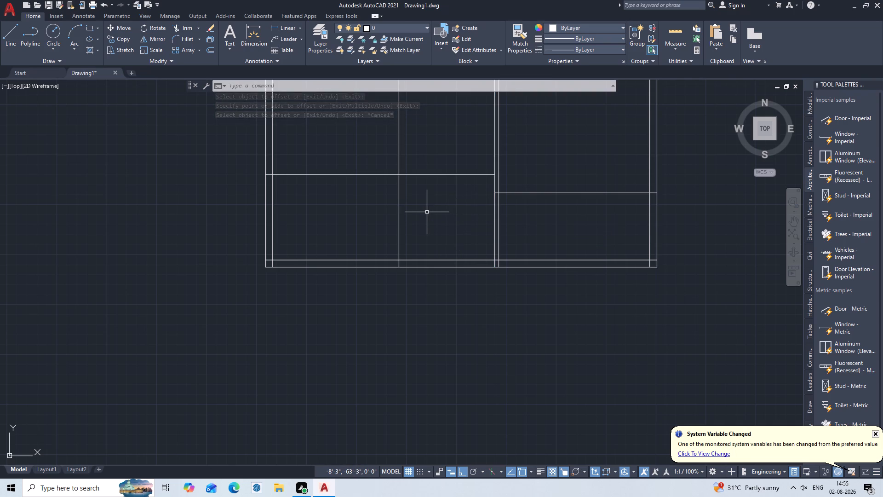
Offset the new vertical line 5" to the left to form a second vertical partition.
key(o)
key(Escape)
key(o)
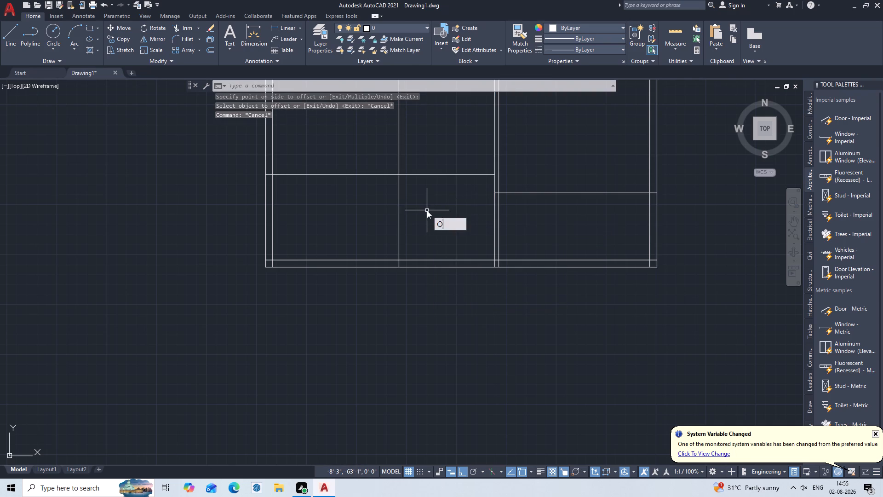
key(Return)
key(5)
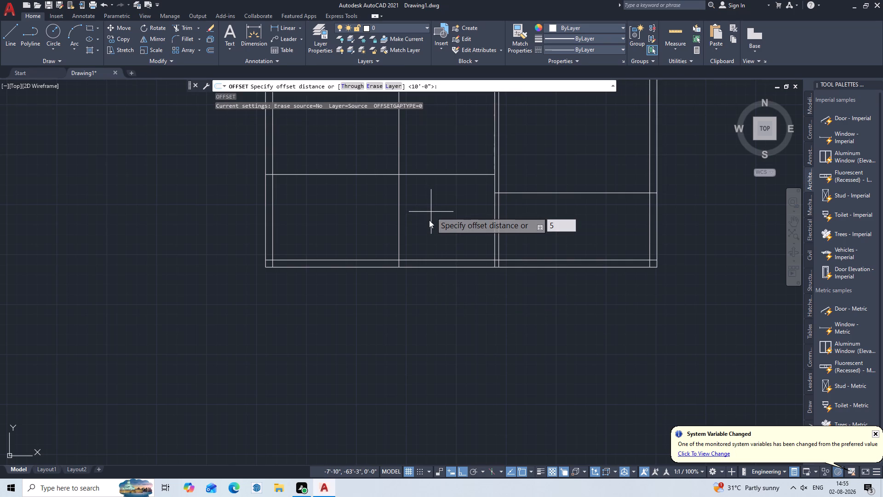
key(shift+quotedbl)
key(Return)
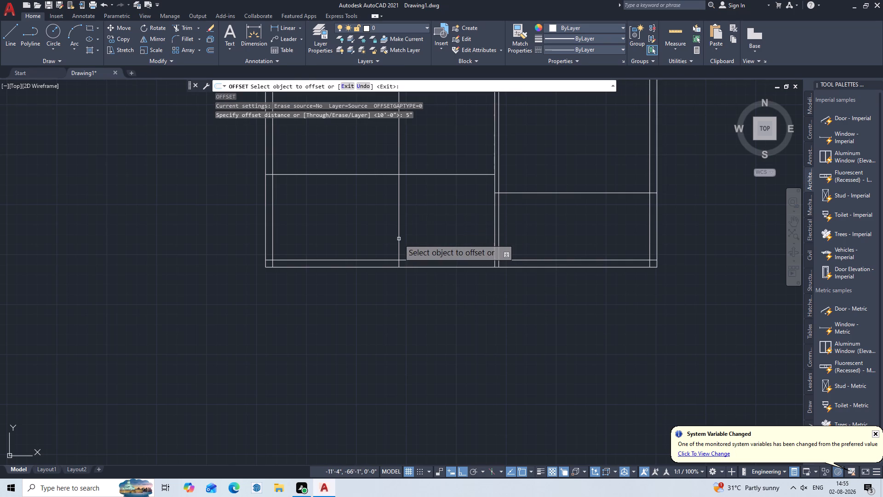
click(396, 242)
click(399, 237)
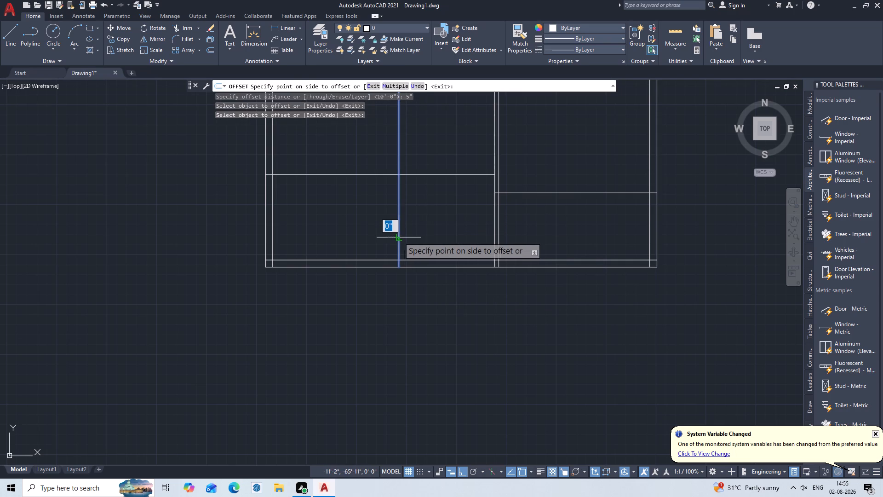
click(392, 234)
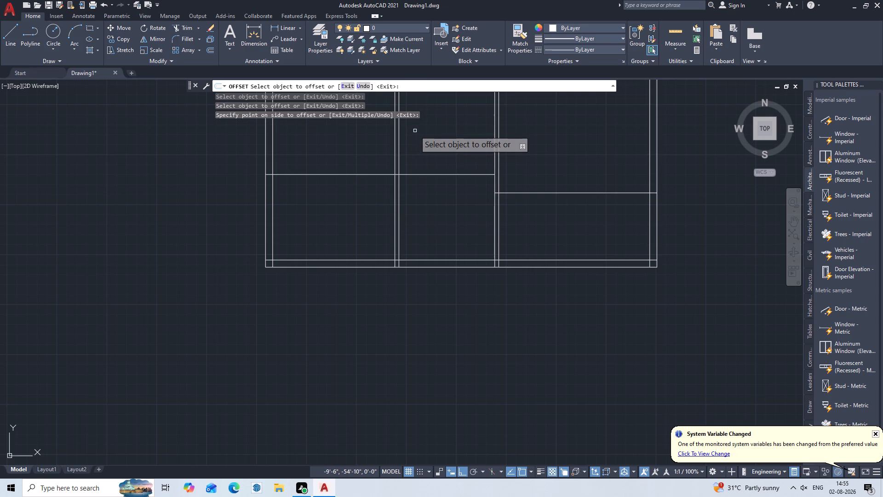
key(Escape)
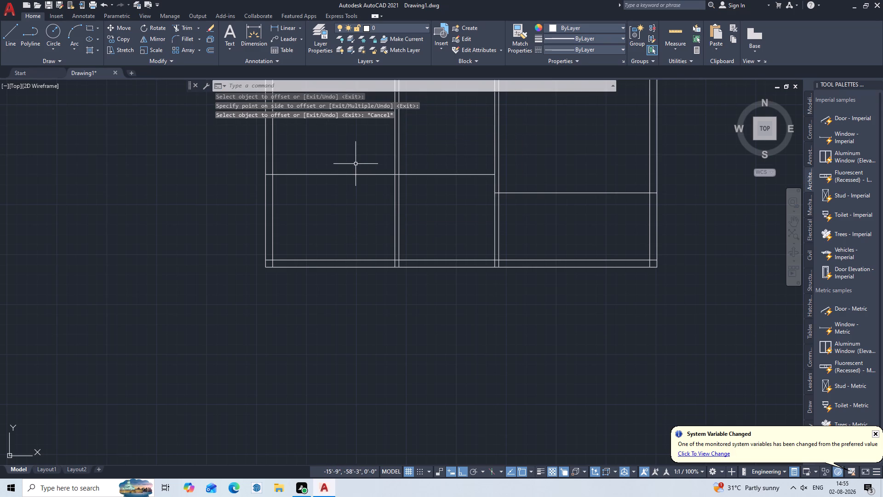
Trim the upper horizontal partition line left of the new vertical partition, including its stub inside the left outer wall.
text(TR)
key(Return)
key(Return)
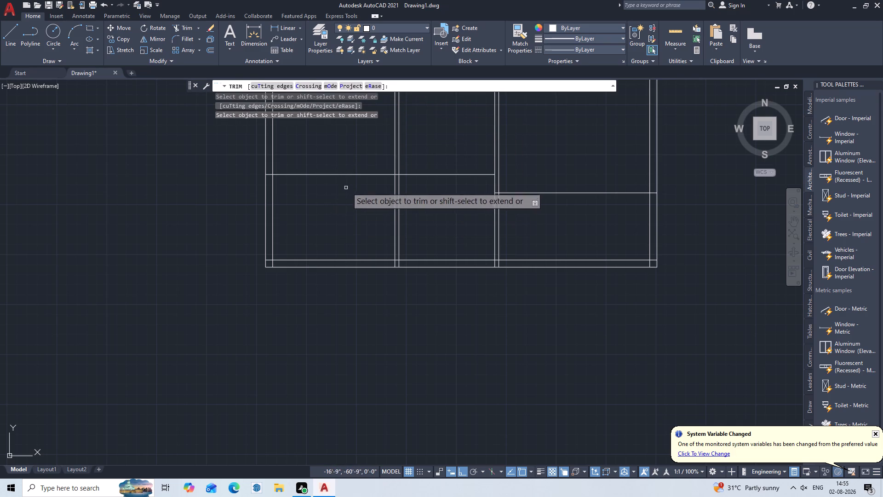
triple_click(348, 185)
double_click(357, 147)
scroll(279, 169, up, 3)
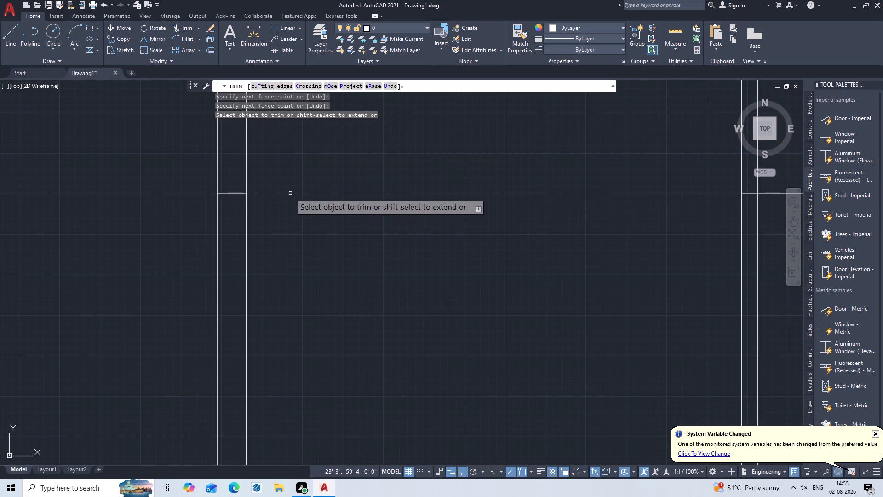
click(229, 191)
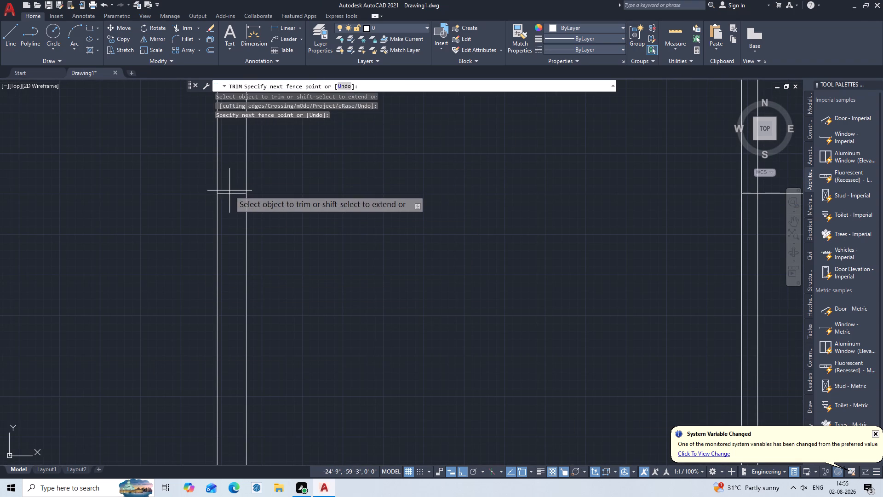
double_click(229, 220)
scroll(229, 220, down, 2)
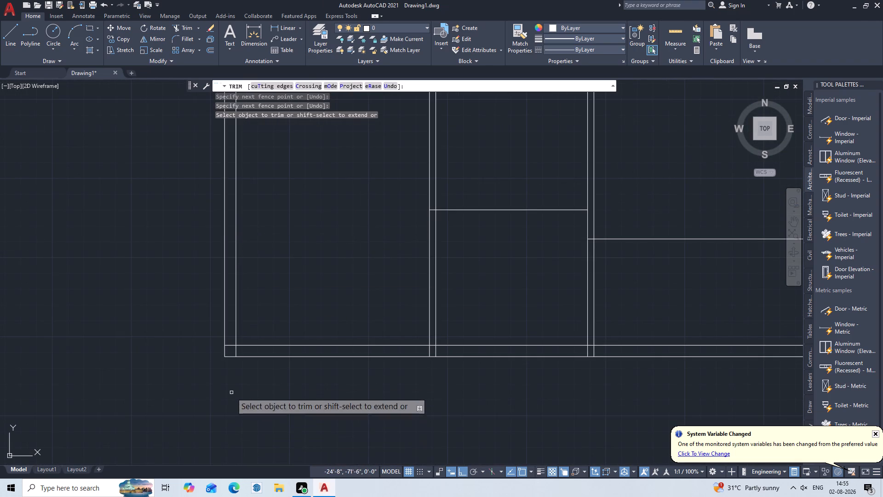
Trim the overlapping inner wall line ends at the plan's bottom-left corner.
scroll(228, 385, up, 4)
double_click(235, 122)
click(228, 148)
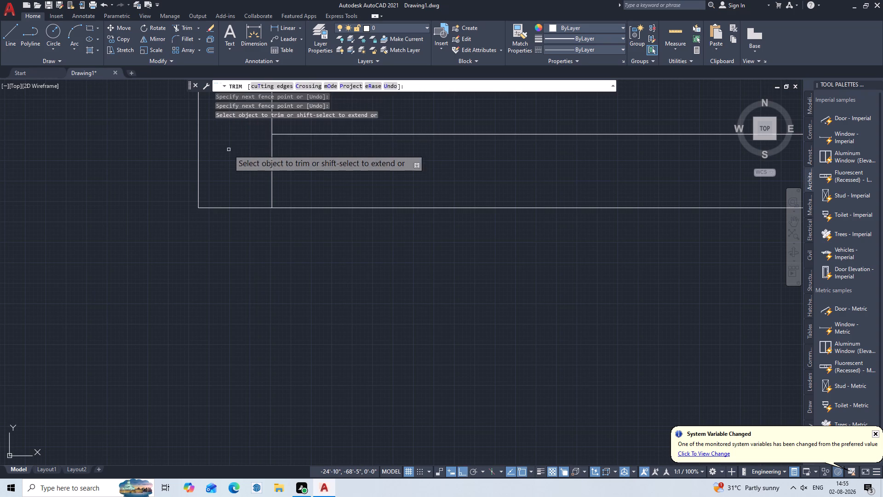
click(241, 159)
click(289, 181)
scroll(288, 183, down, 3)
scroll(311, 277, down, 2)
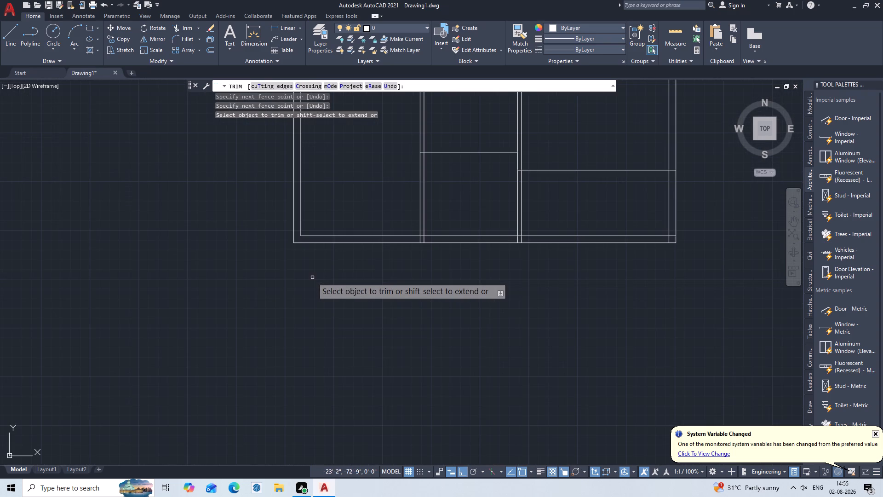
Trim the upper horizontal line's stub between the two lines of the new vertical partition.
middle_drag(275, 298, 107, 426)
scroll(252, 267, up, 3)
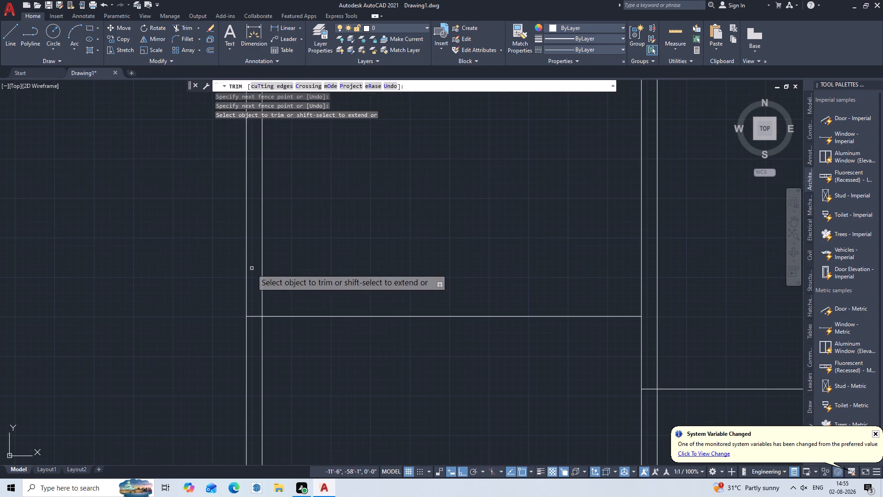
scroll(250, 307, up, 3)
double_click(263, 322)
click(262, 400)
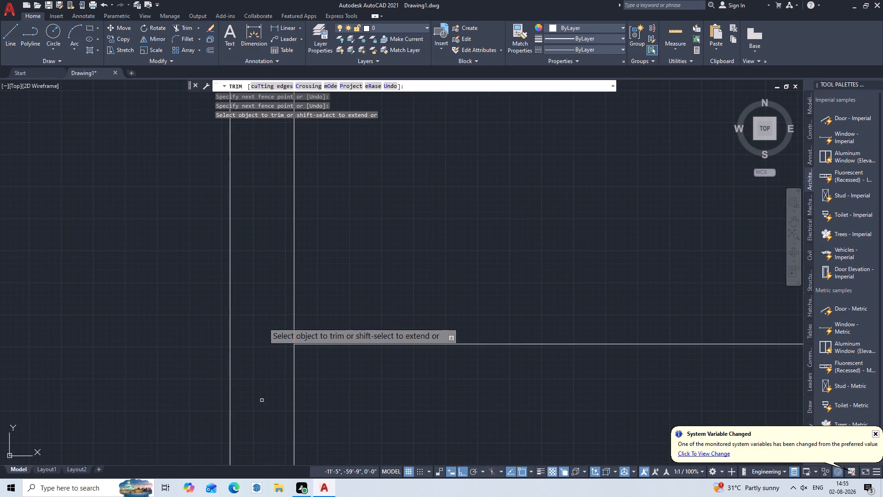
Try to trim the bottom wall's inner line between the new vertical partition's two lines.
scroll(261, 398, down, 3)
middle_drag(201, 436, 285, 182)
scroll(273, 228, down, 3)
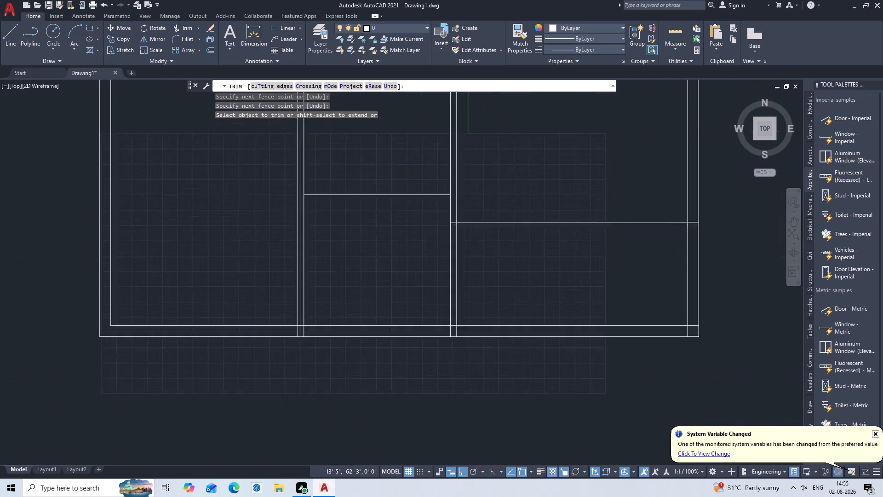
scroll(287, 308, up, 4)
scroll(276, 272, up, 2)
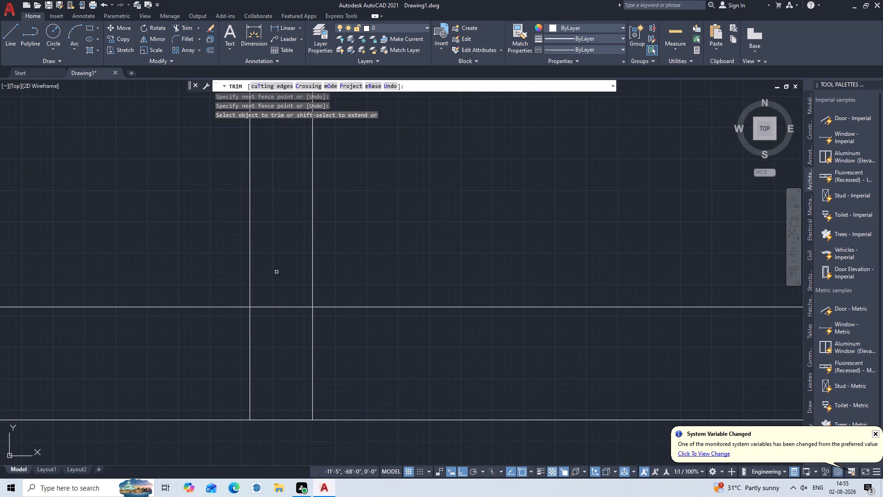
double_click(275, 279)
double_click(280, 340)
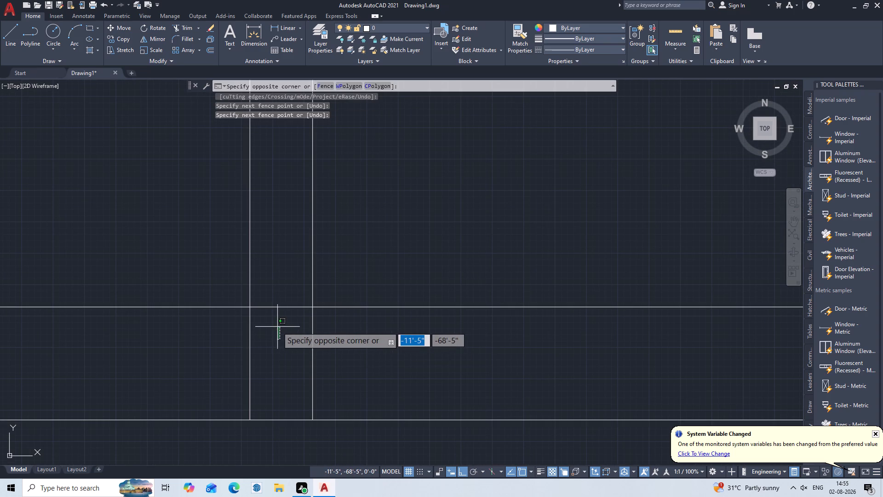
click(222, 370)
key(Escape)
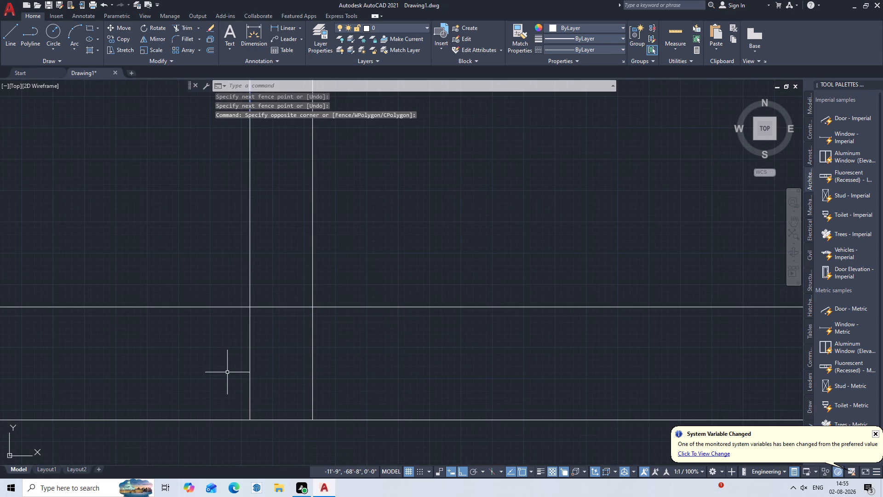
Trim the ends of both vertical partitions where they run through the bottom outer wall.
text(TR)
key(Return)
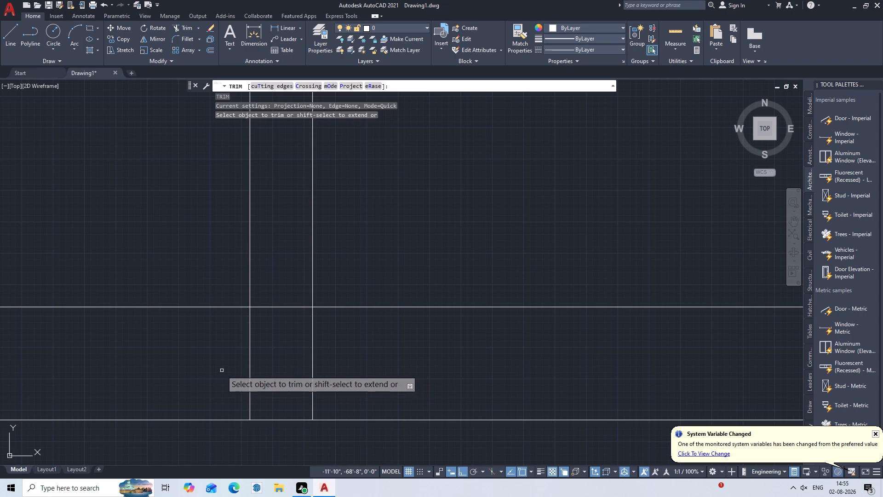
click(222, 370)
double_click(321, 364)
scroll(318, 361, down, 3)
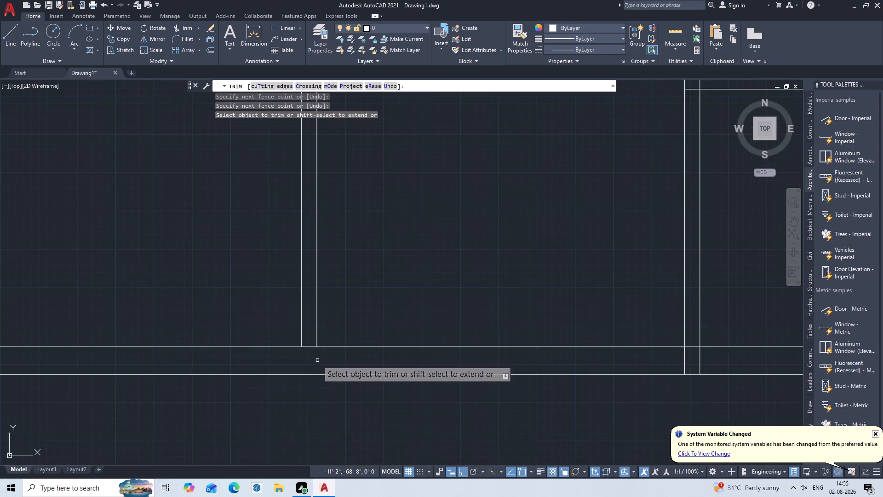
scroll(317, 360, down, 2)
middle_drag(302, 384, 61, 299)
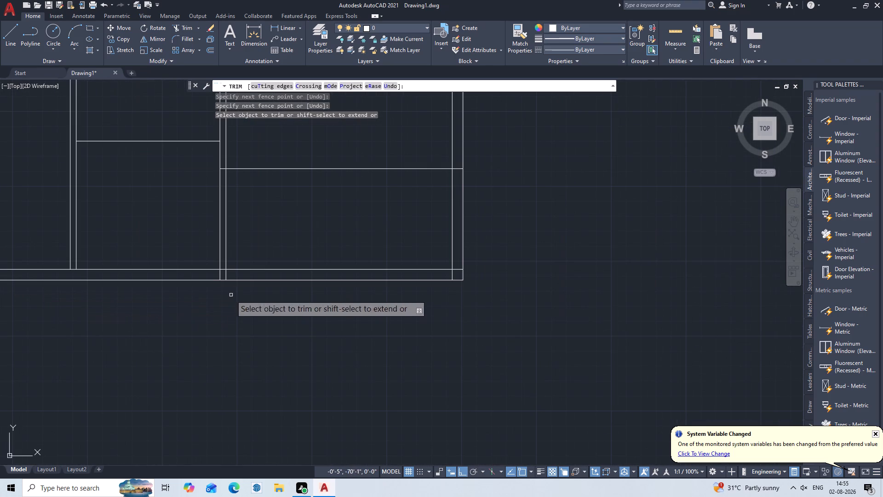
scroll(215, 277, up, 4)
click(216, 273)
drag(216, 273, 221, 274)
double_click(344, 271)
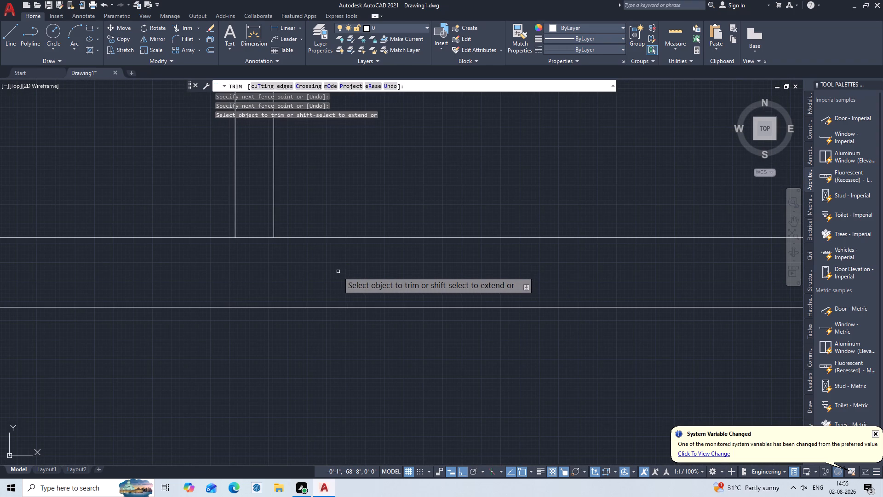
Trim the overlapping inner wall line ends at the plan's bottom-right corner.
scroll(336, 270, down, 6)
middle_drag(317, 313, 243, 332)
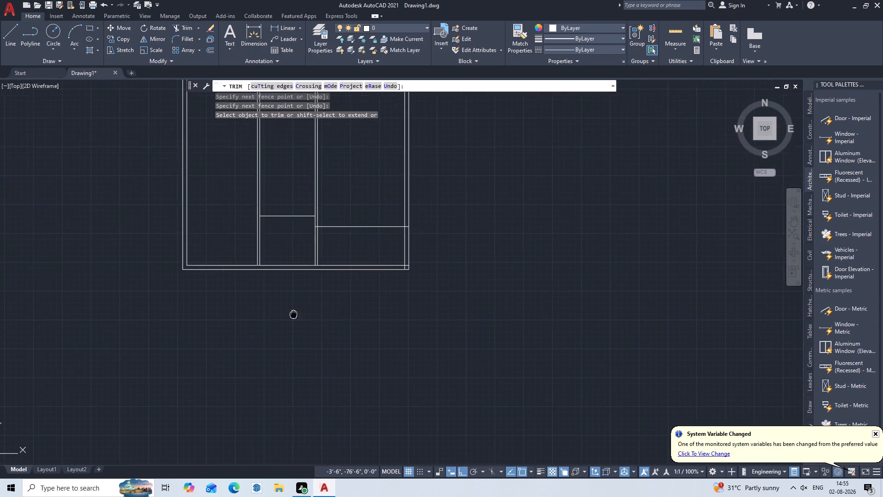
middle_drag(243, 332, 241, 332)
scroll(335, 291, up, 3)
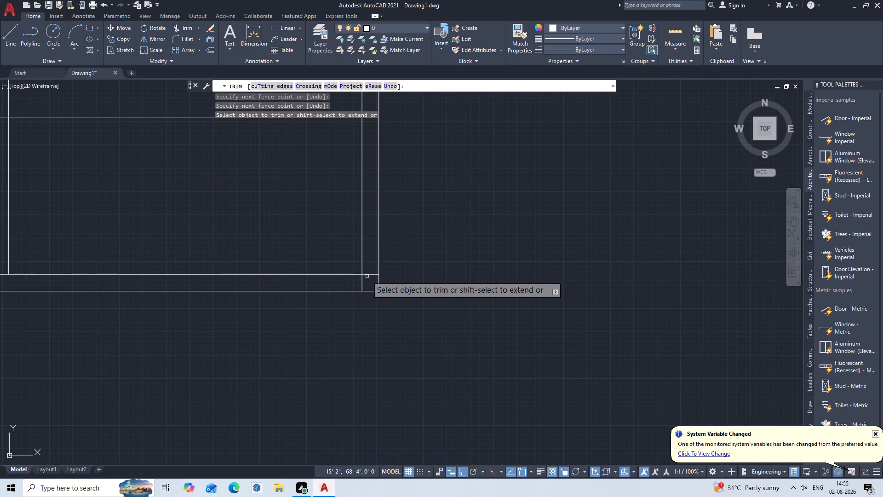
double_click(370, 269)
click(369, 281)
drag(369, 281, 361, 284)
click(371, 275)
click(357, 286)
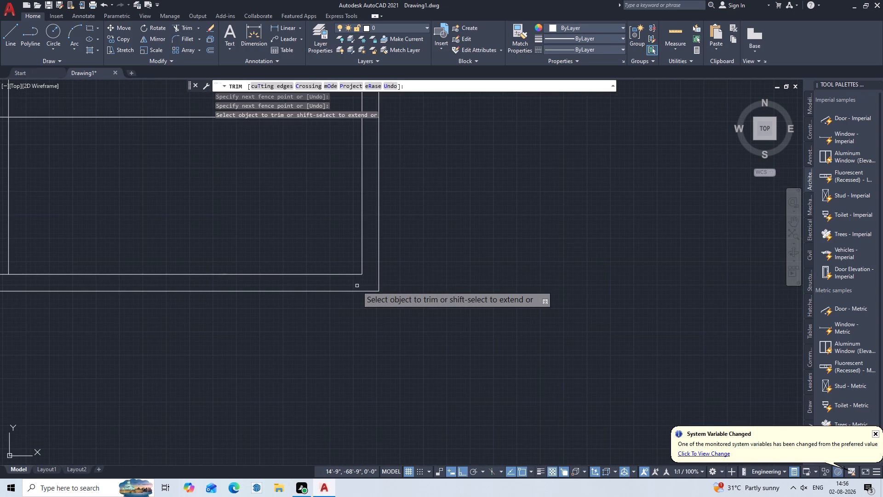
Trim the lower horizontal partition line's stub inside the right outer wall.
scroll(357, 286, down, 3)
scroll(348, 237, up, 4)
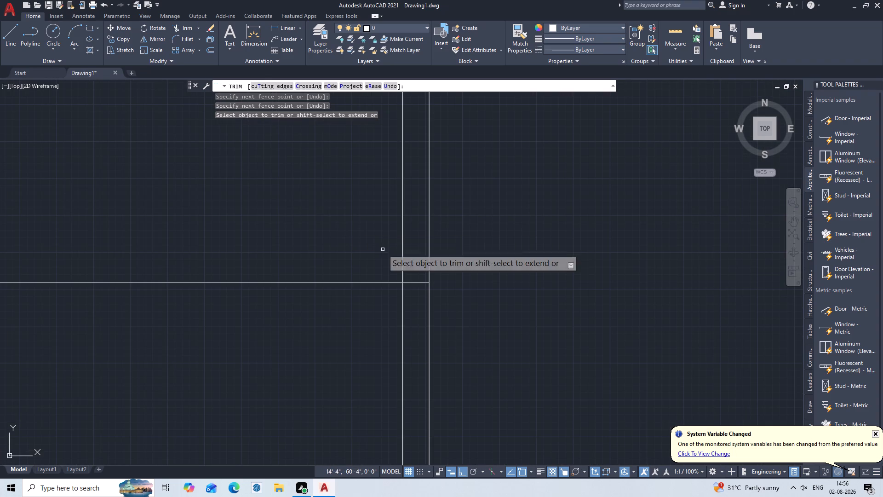
double_click(413, 267)
click(416, 312)
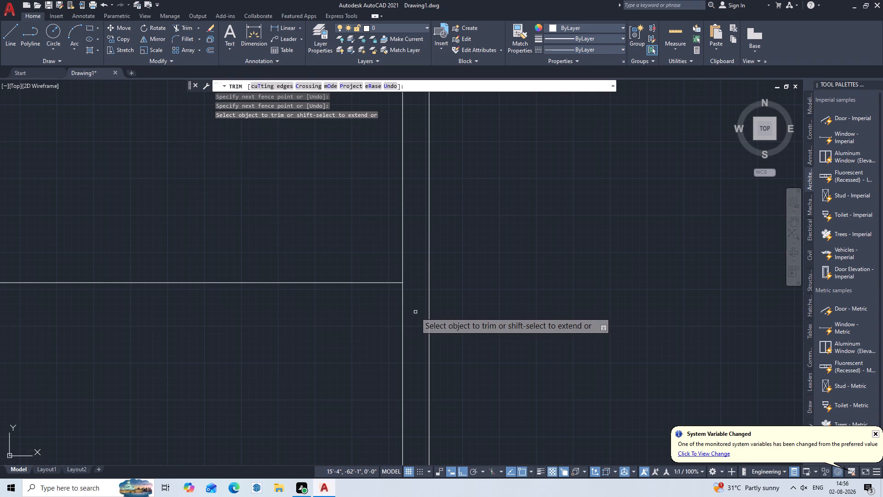
Offset the horizontal partition line in the plan's lower-right room 5" upward.
key(Escape)
scroll(397, 306, down, 3)
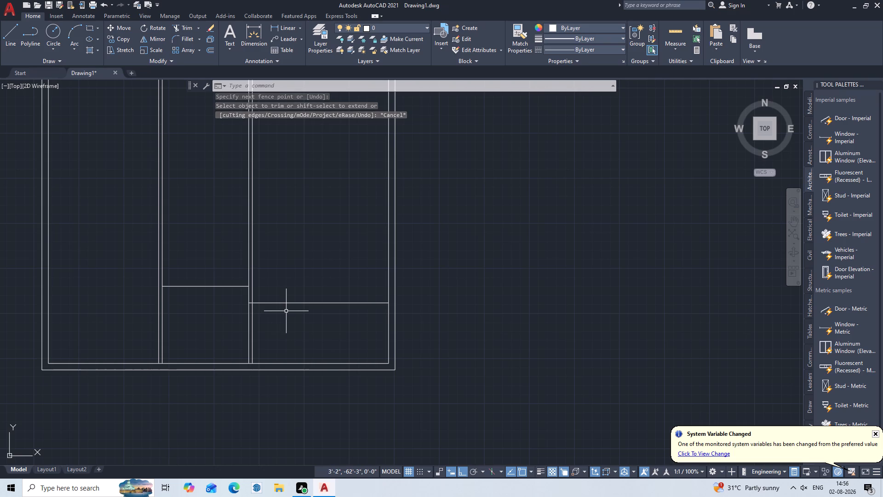
key(o)
key(Return)
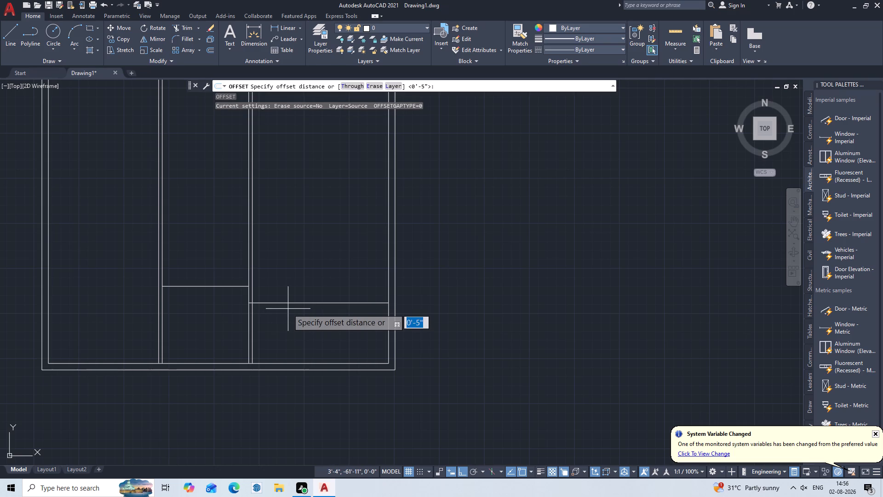
key(5)
key(shift+quotedbl)
key(Return)
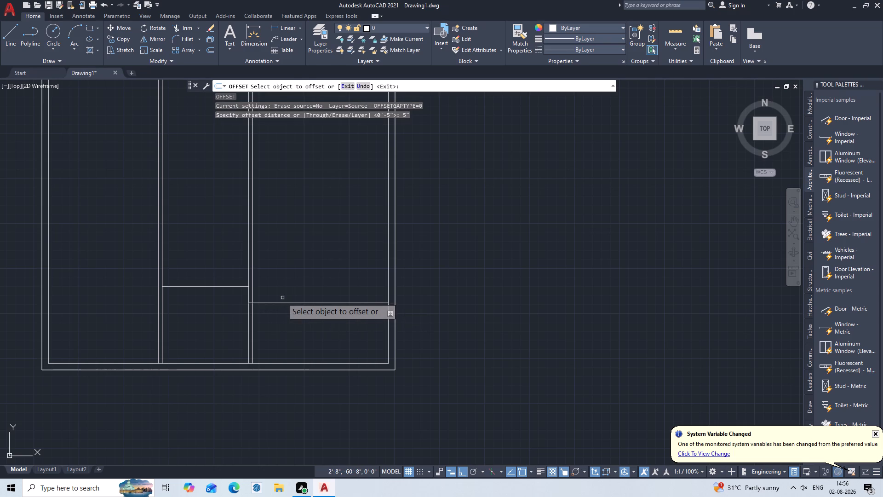
click(285, 305)
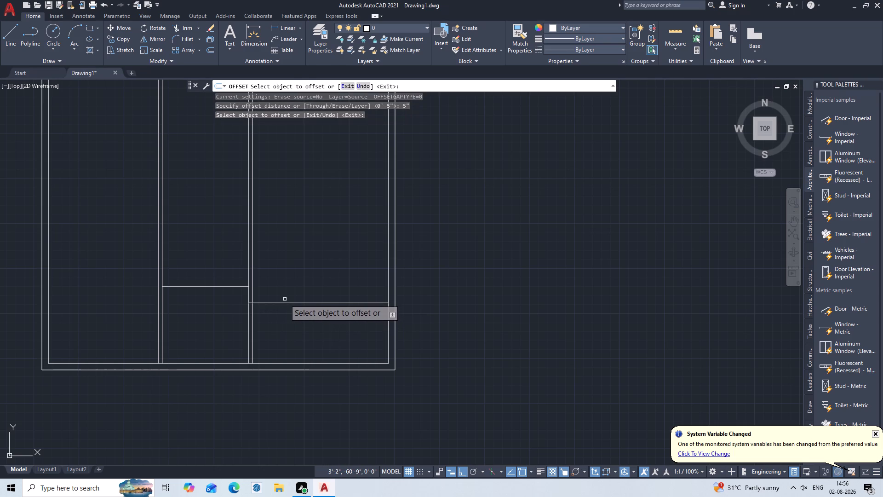
click(286, 302)
double_click(290, 295)
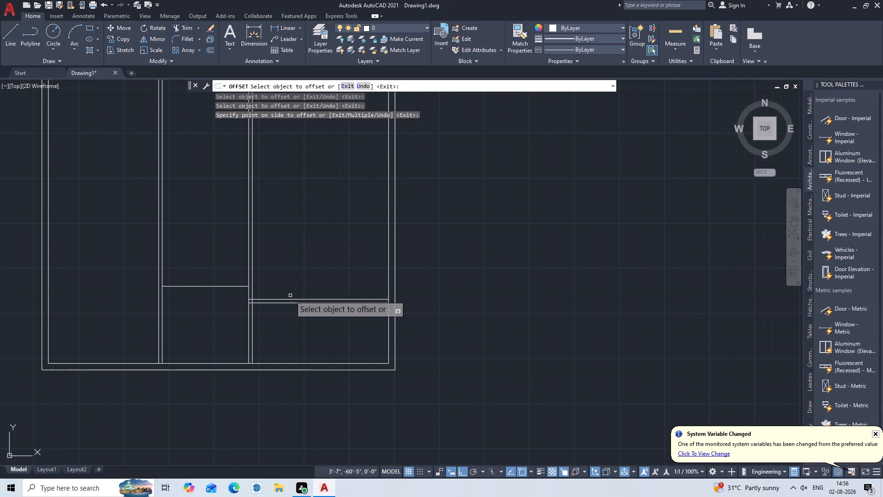
key(Escape)
Extend the middle room's horizontal partition line to the far line of the vertical partition on its right.
scroll(279, 302, up, 3)
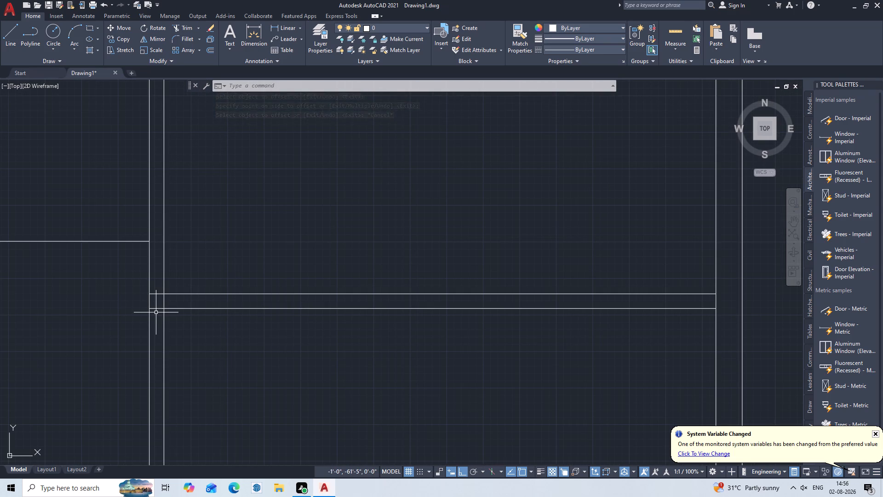
scroll(158, 316, down, 1)
middle_drag(150, 339, 330, 317)
key(e)
key(x)
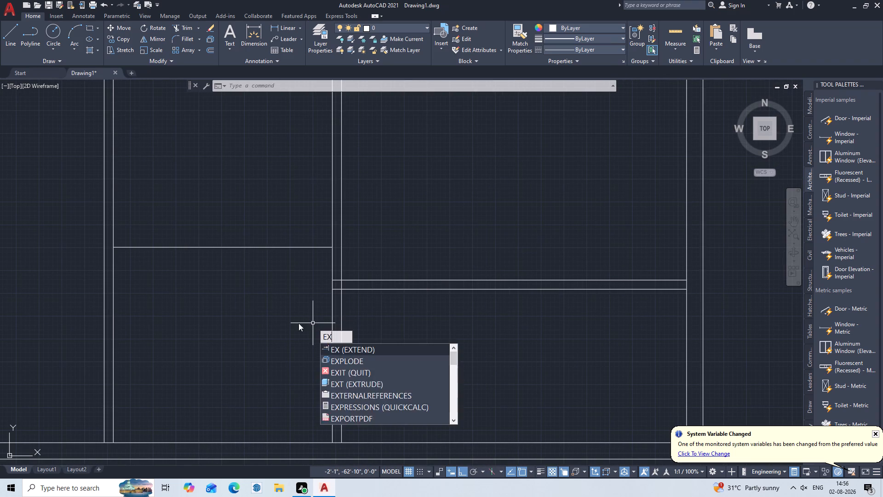
key(Return)
click(272, 228)
double_click(272, 274)
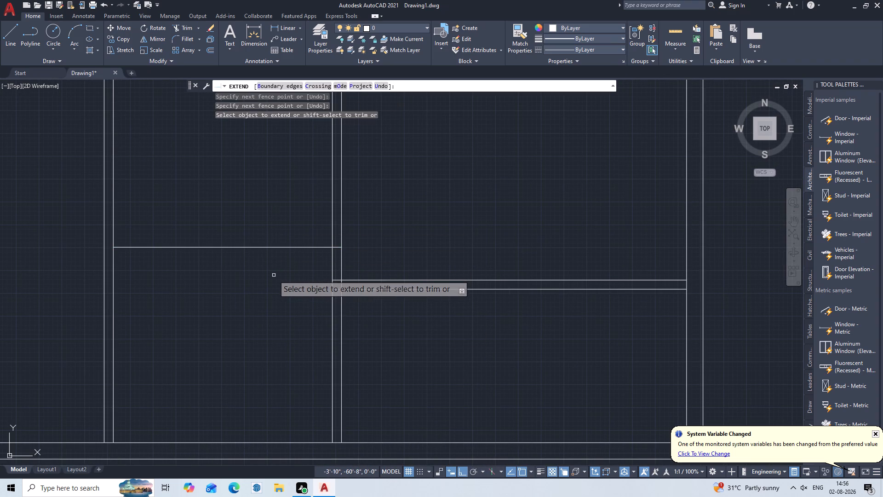
key(Escape)
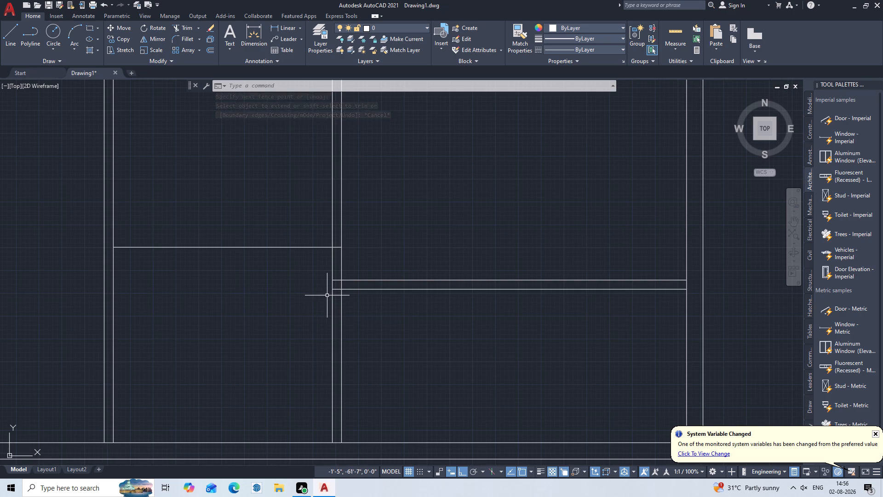
Offset the middle room's extended horizontal partition line 5" upward.
key(o)
key(Return)
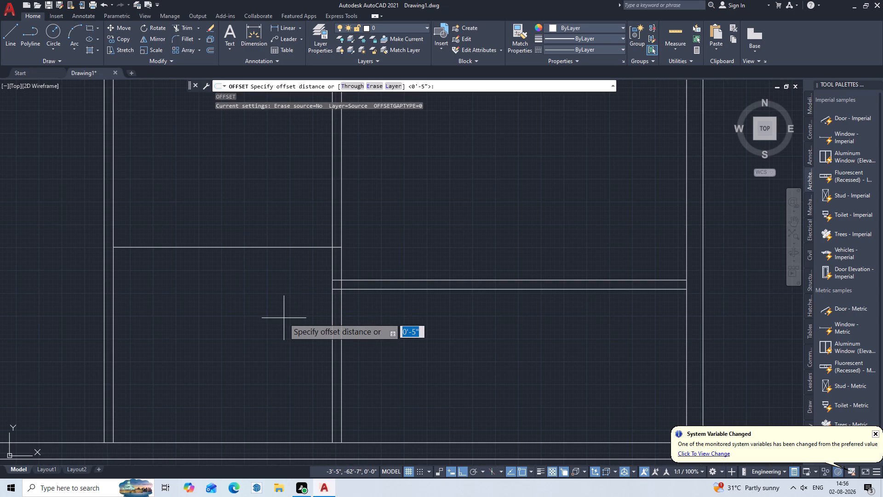
key(5)
key(shift+quotedbl)
key(Return)
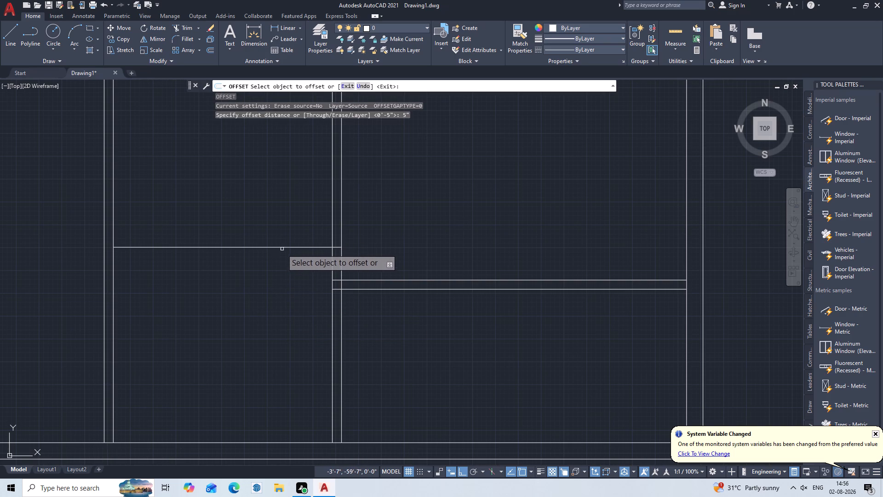
triple_click(287, 245)
click(286, 248)
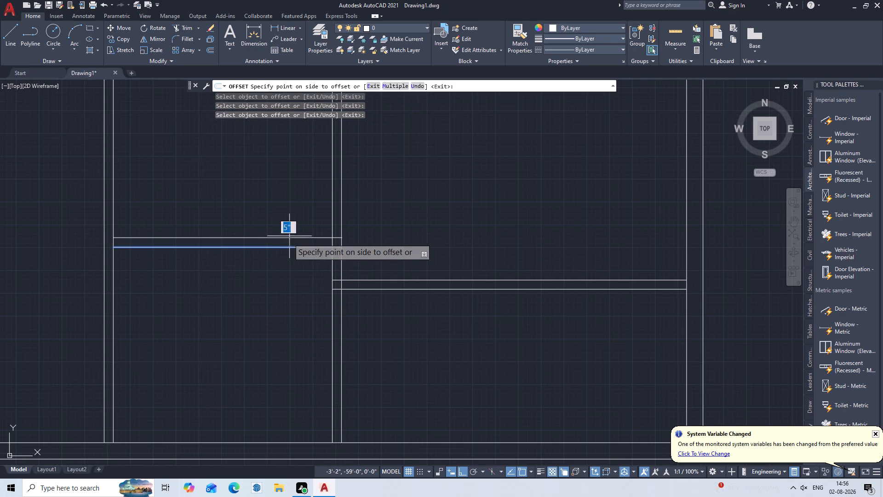
double_click(290, 236)
key(Escape)
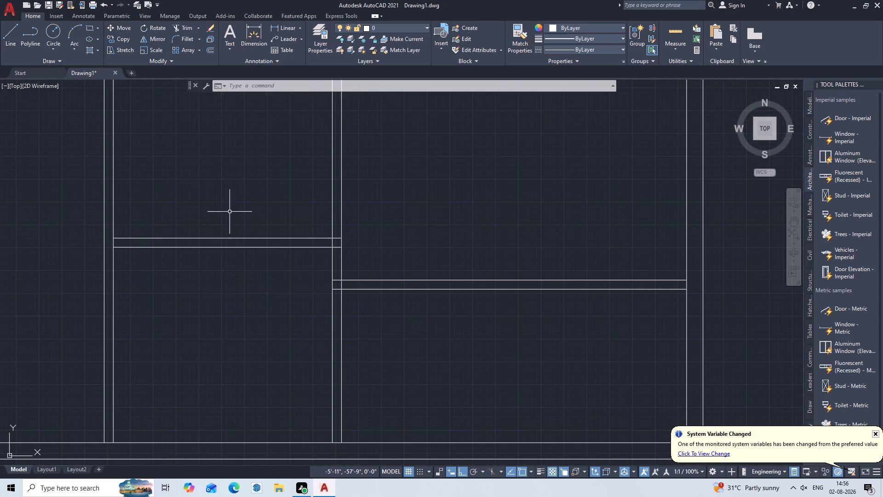
Trim the vertical partition's inner line and the lower horizontal line's stub at the middle room's upper-right corner junction.
middle_drag(241, 247, 266, 186)
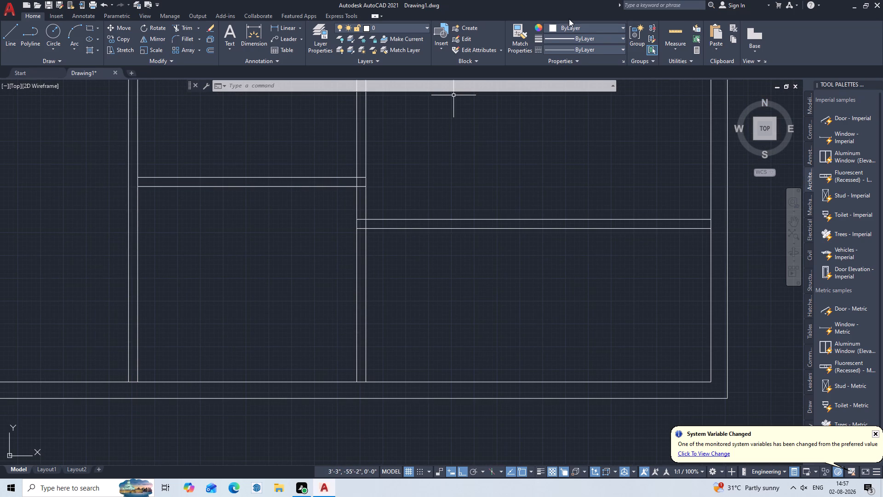
text(TR)
key(Return)
key(Return)
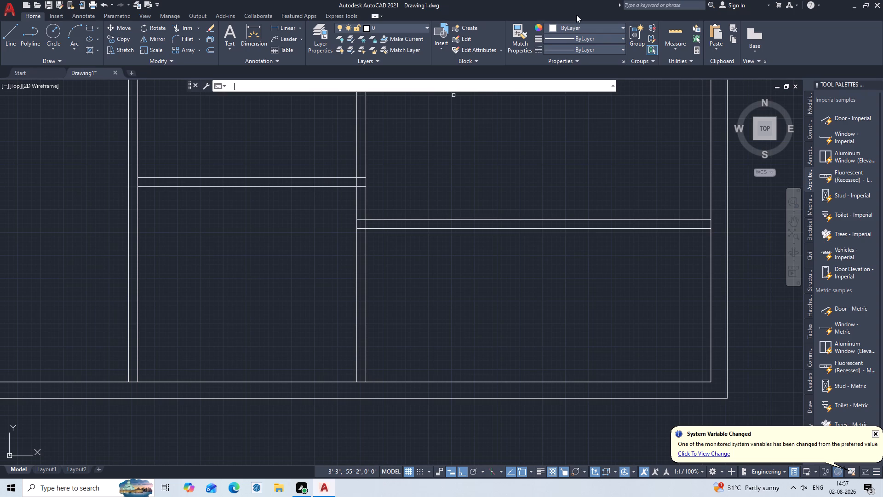
scroll(369, 188, up, 3)
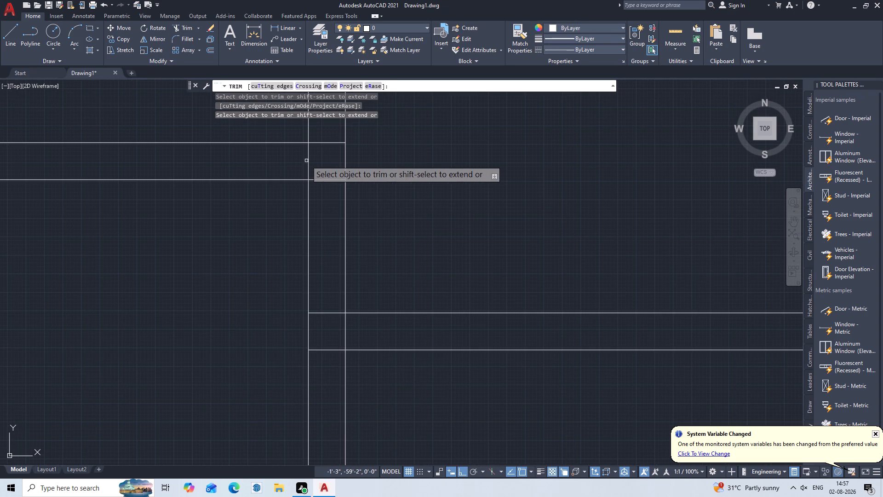
double_click(306, 161)
triple_click(322, 167)
double_click(324, 166)
double_click(334, 191)
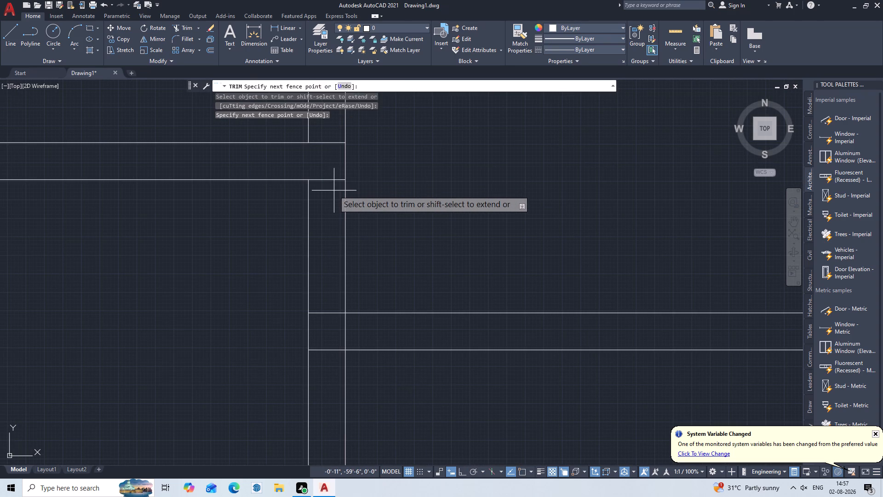
double_click(335, 167)
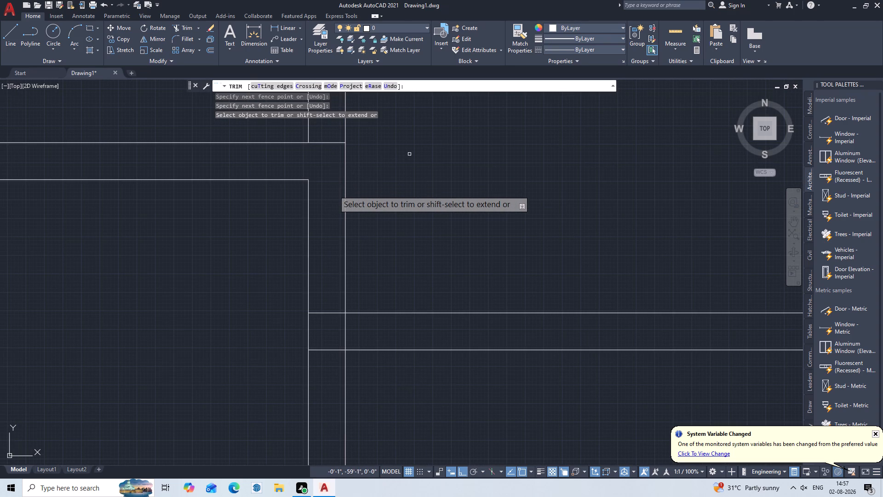
Trim both lines of the lower-right room's horizontal partition where they run inside the vertical partition.
scroll(410, 160, down, 2)
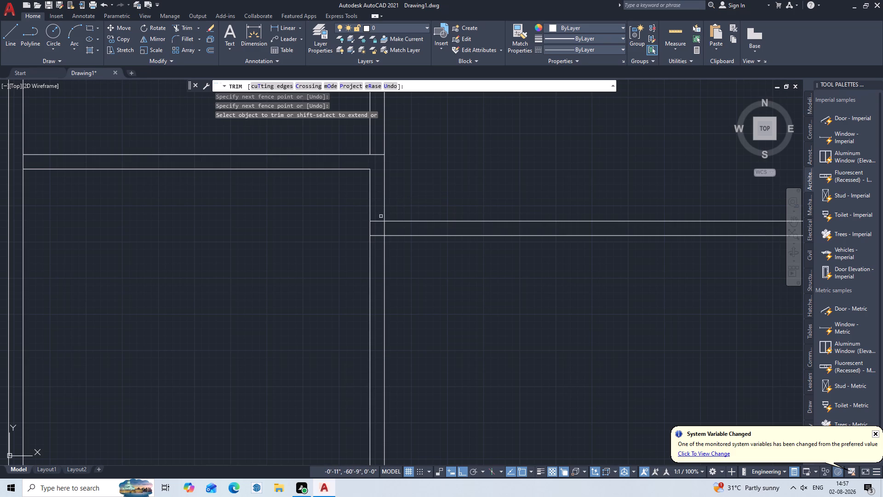
scroll(366, 225, up, 3)
double_click(401, 184)
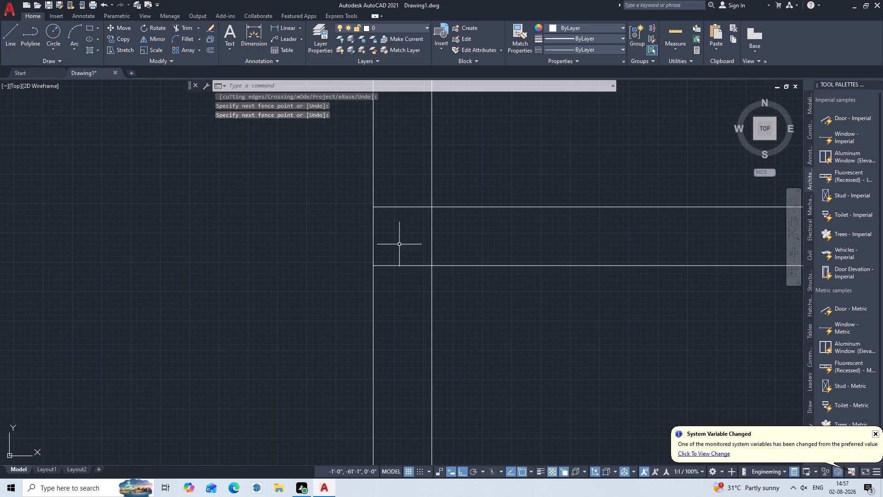
drag(413, 312, 410, 299)
click(411, 174)
key(Escape)
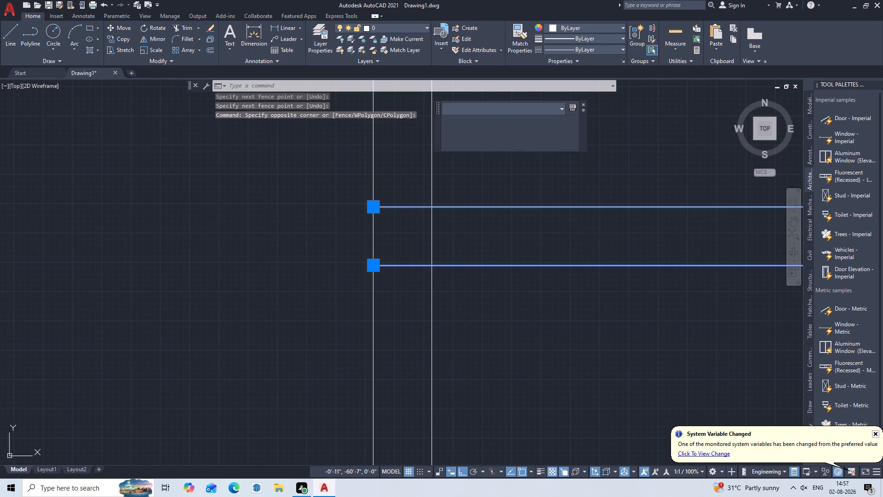
key(Return)
drag(412, 172, 410, 181)
click(397, 305)
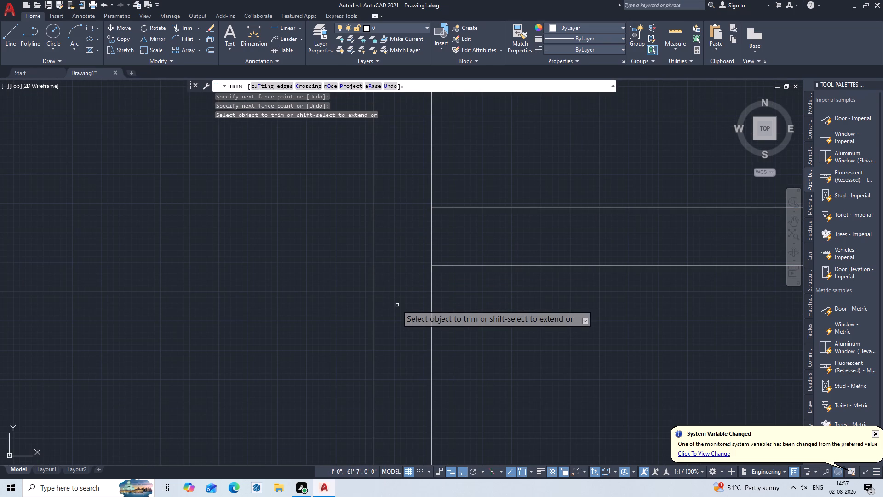
key(Escape)
Extend both lines of the middle room's horizontal partition to the far line of the vertical partition on its left.
scroll(397, 305, down, 4)
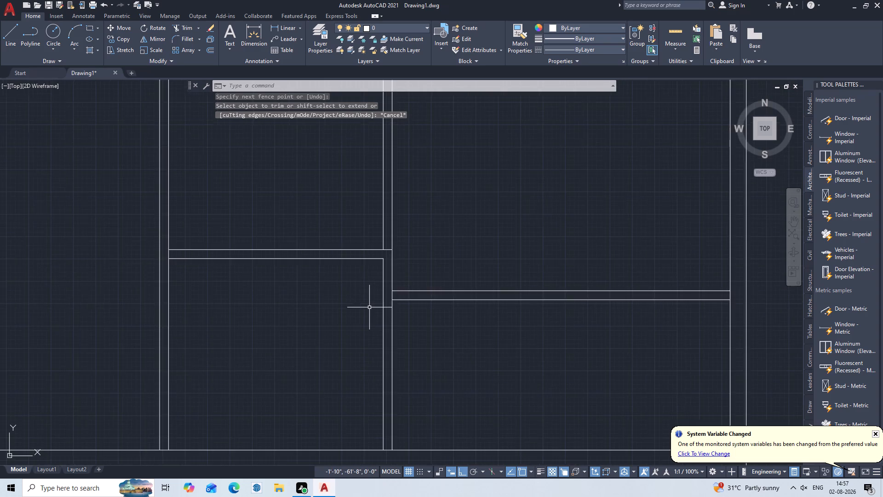
scroll(369, 307, down, 1)
middle_drag(347, 318, 373, 278)
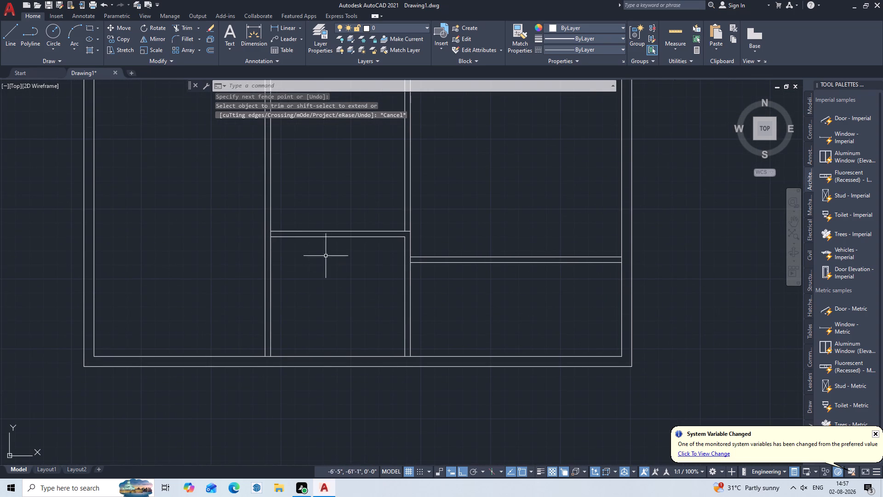
scroll(270, 220, up, 3)
key(e)
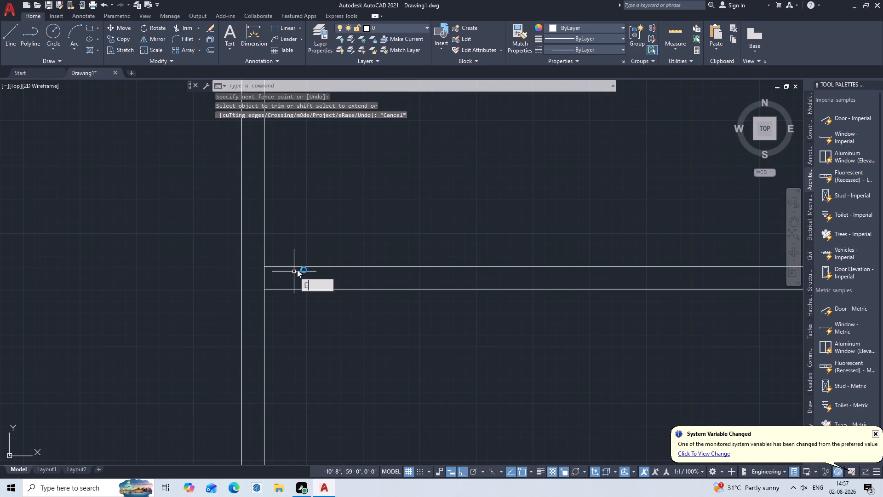
key(x)
key(Return)
click(327, 247)
drag(327, 247, 327, 252)
click(313, 361)
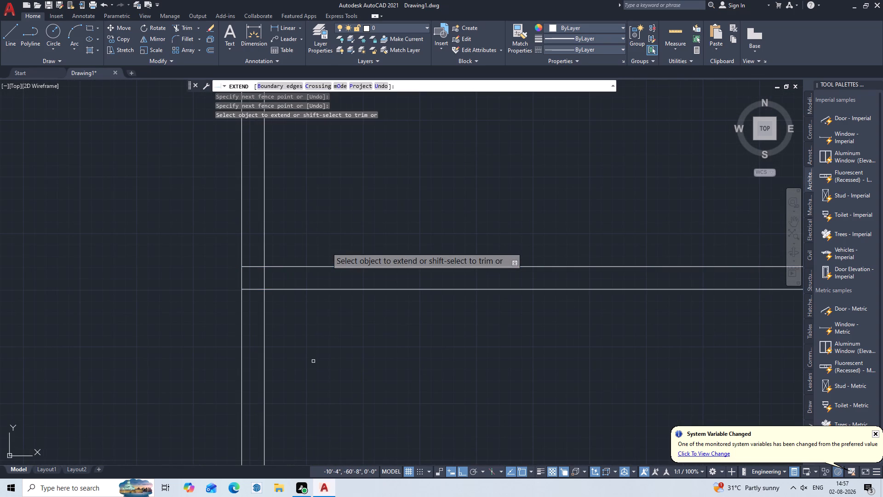
key(Escape)
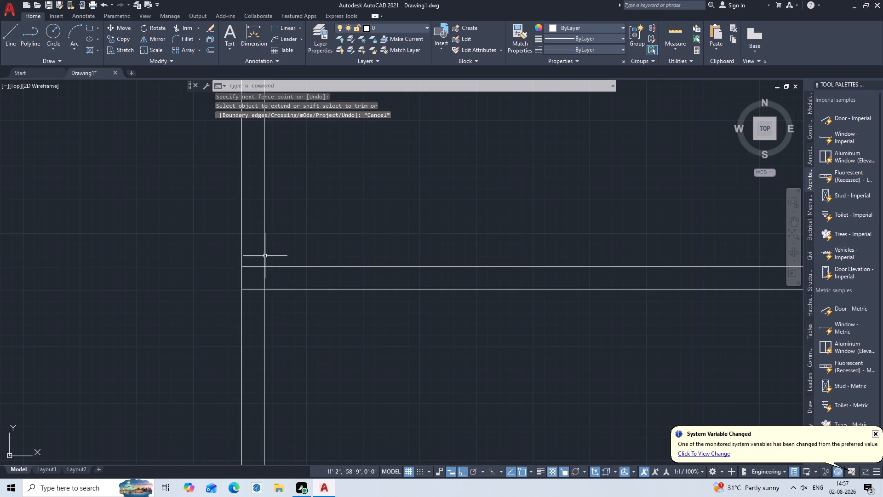
Trim the left vertical partition's inner line and the lower horizontal line's stub at their junction with the middle room's horizontal partition.
text(TR)
key(Return)
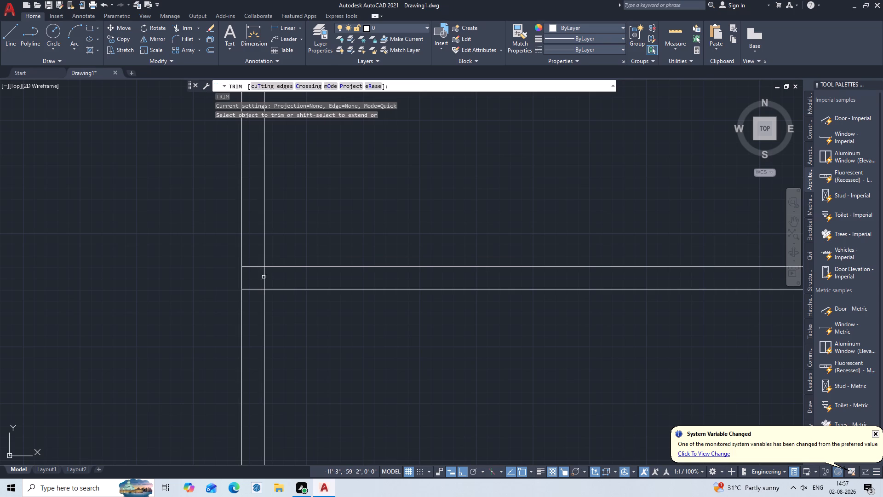
click(275, 277)
click(256, 283)
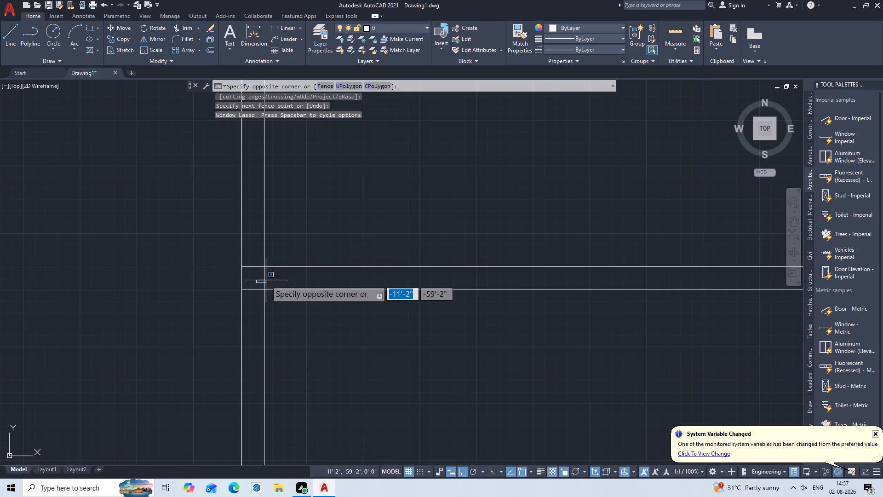
click(269, 280)
key(Return)
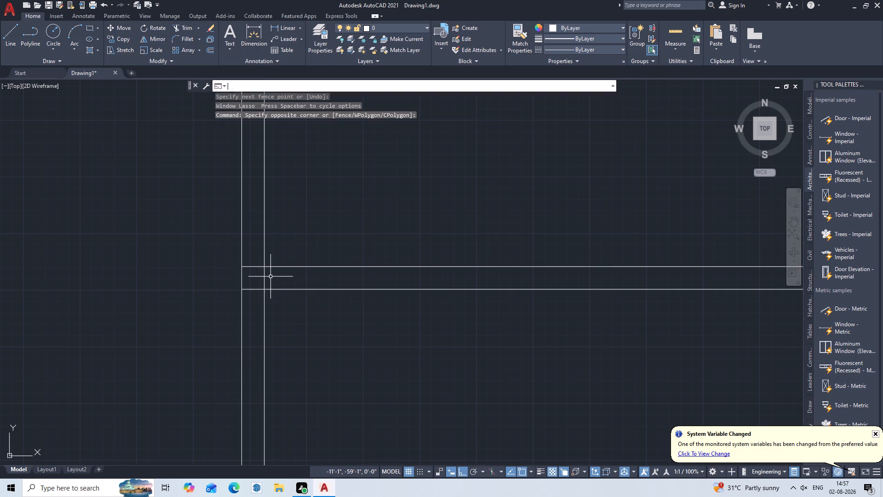
scroll(260, 280, up, 3)
click(294, 266)
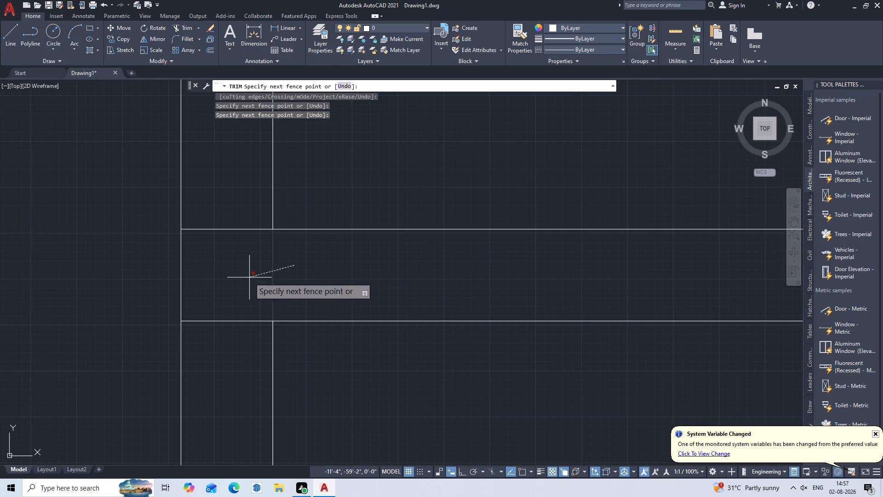
click(242, 296)
click(241, 302)
click(235, 339)
key(Escape)
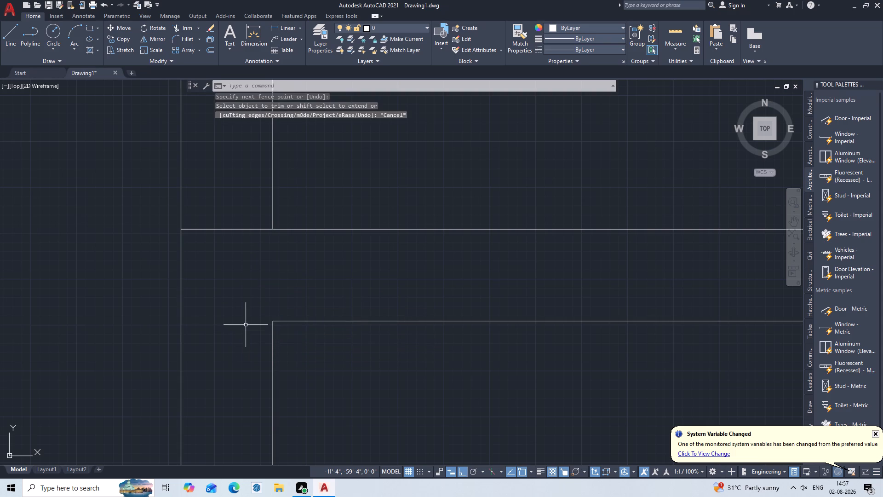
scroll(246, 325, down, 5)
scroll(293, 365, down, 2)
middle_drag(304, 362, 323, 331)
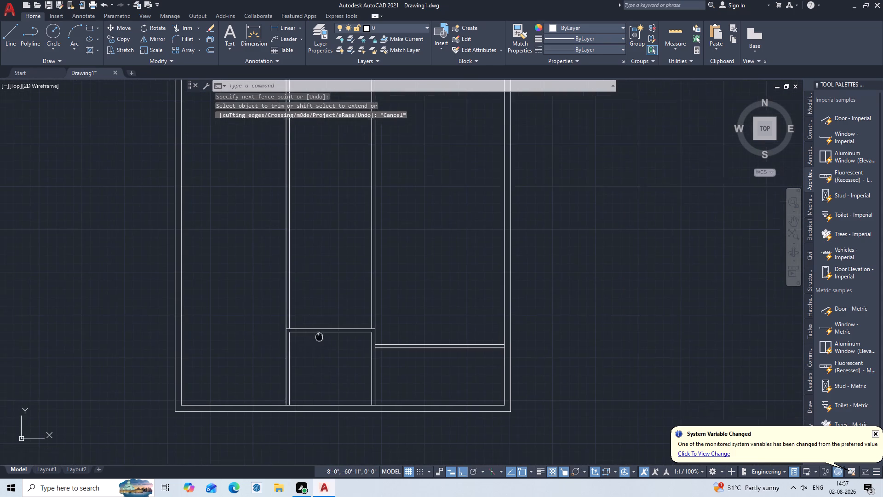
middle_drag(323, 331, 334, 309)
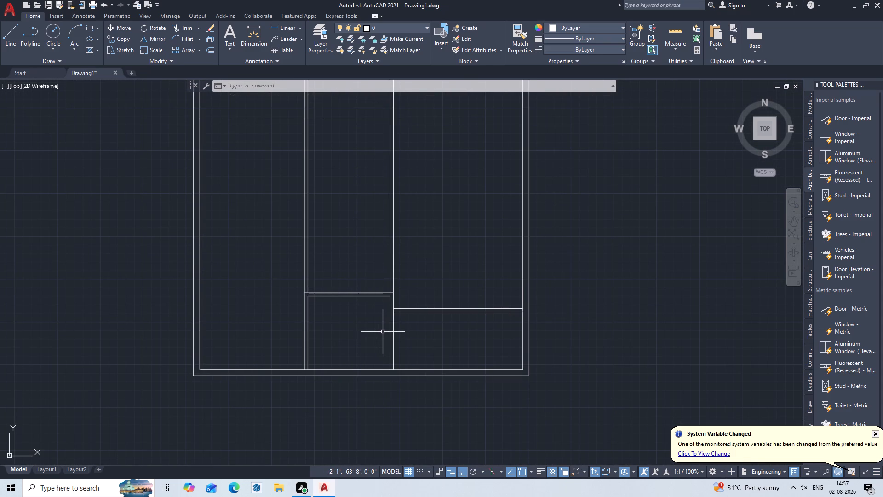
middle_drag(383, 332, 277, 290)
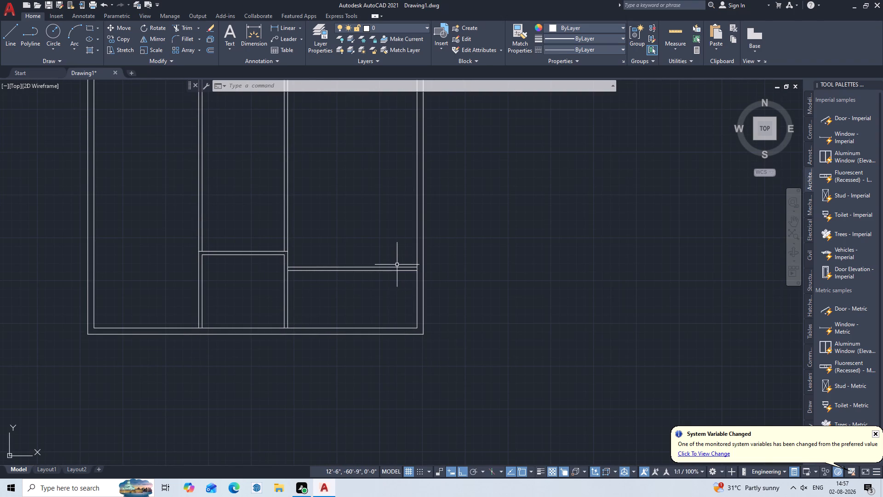
Extend the upper line of the lower-right room's horizontal partition to the outer line of the right outer wall.
scroll(399, 268, up, 3)
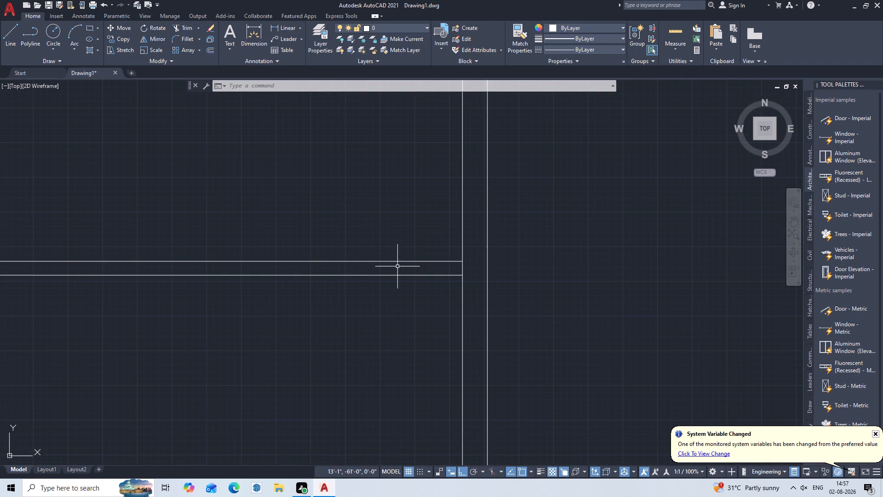
key(e)
key(x)
key(Return)
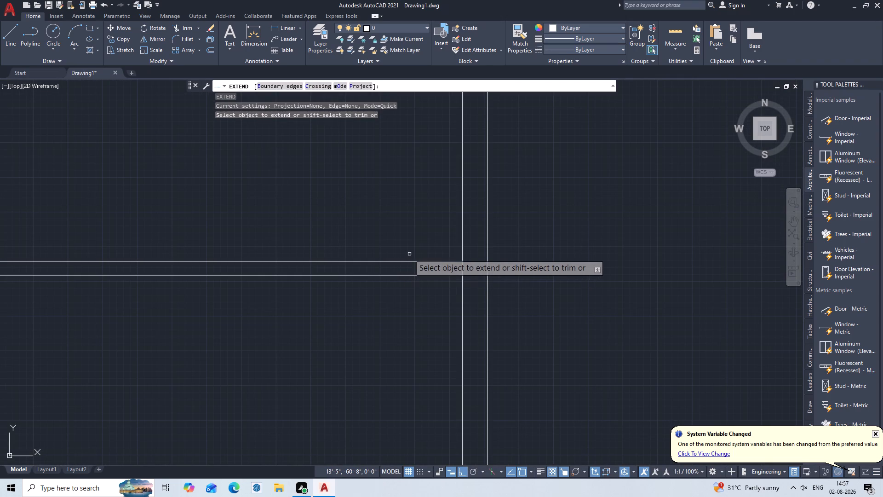
click(409, 254)
click(405, 269)
key(Escape)
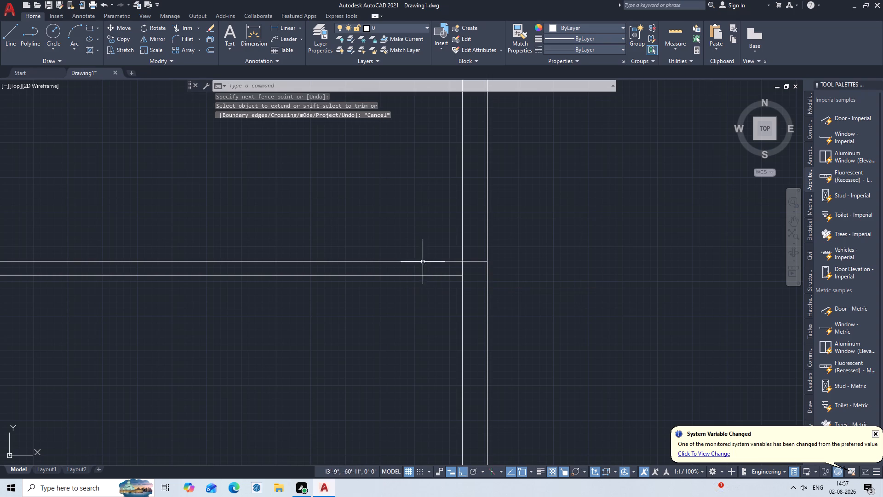
Trim the right outer wall's inner line between the two lines of the lower-right room's horizontal partition.
text(TR)
key(Return)
key(Return)
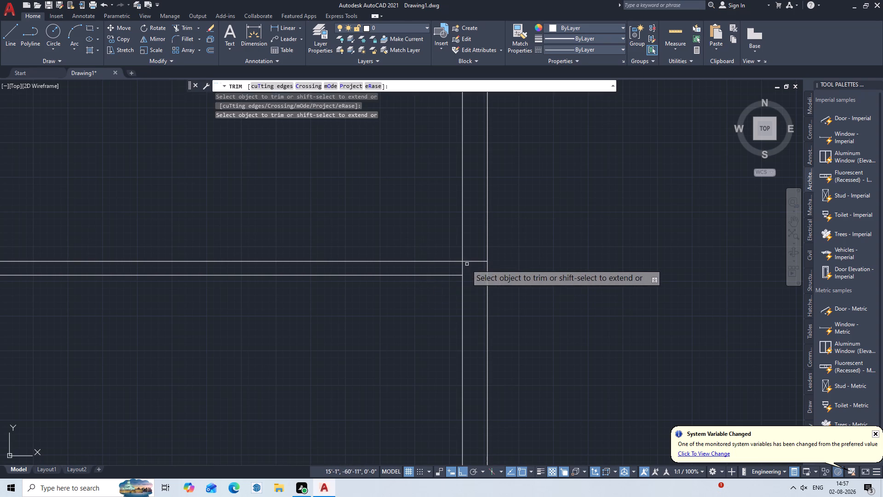
scroll(453, 268, up, 4)
drag(526, 259, 522, 263)
double_click(490, 281)
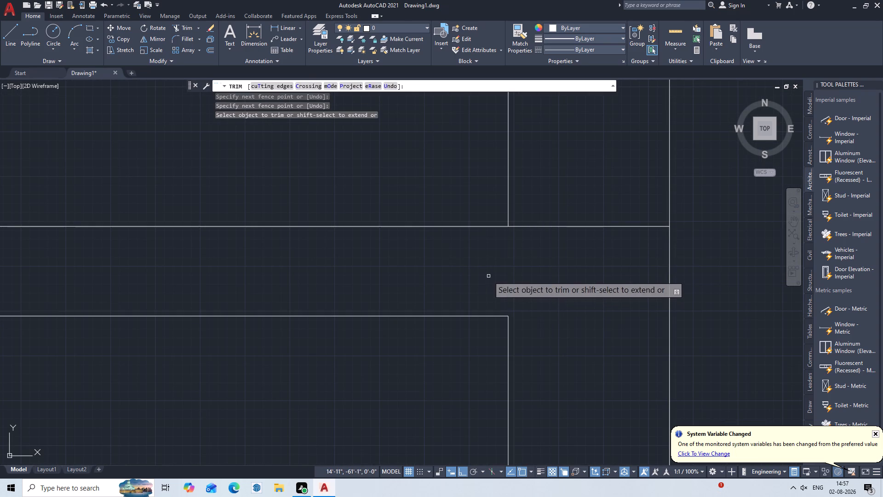
key(Escape)
Offset the bottom outer wall's inner line 12' upward into the plan.
scroll(488, 274, down, 4)
scroll(464, 304, down, 1)
middle_drag(439, 318, 476, 291)
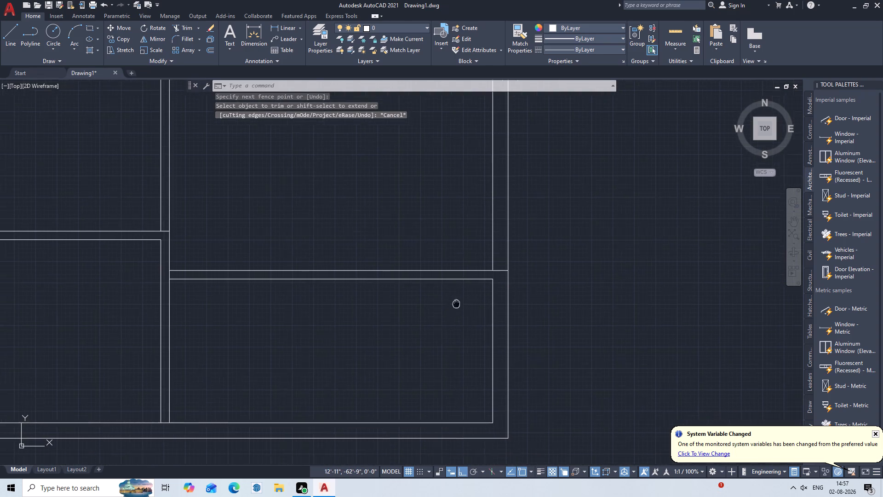
middle_drag(476, 291, 499, 283)
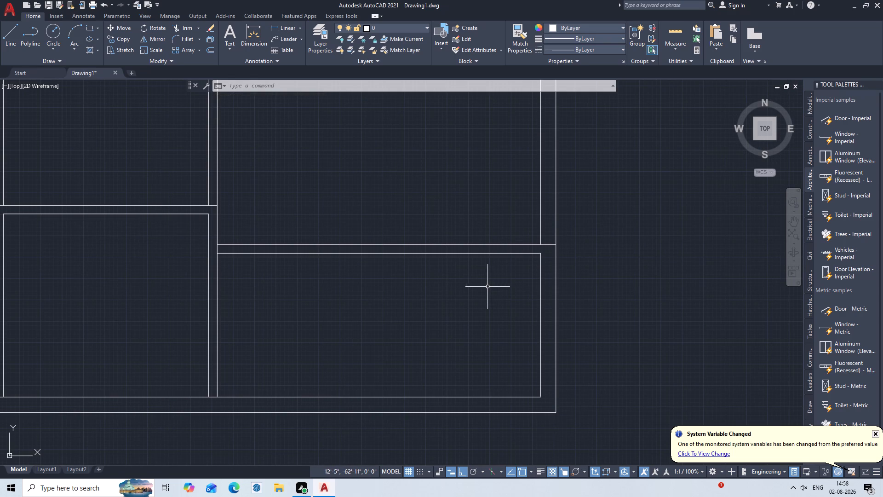
middle_drag(471, 281, 528, 337)
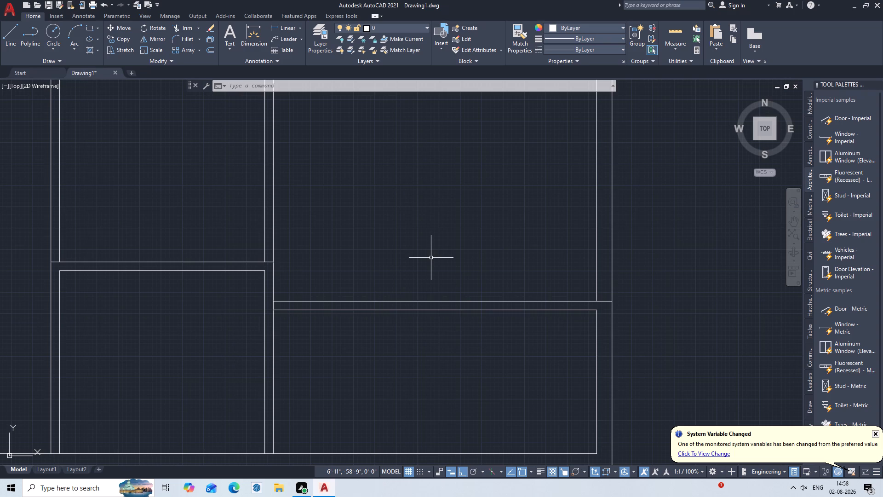
scroll(188, 271, down, 2)
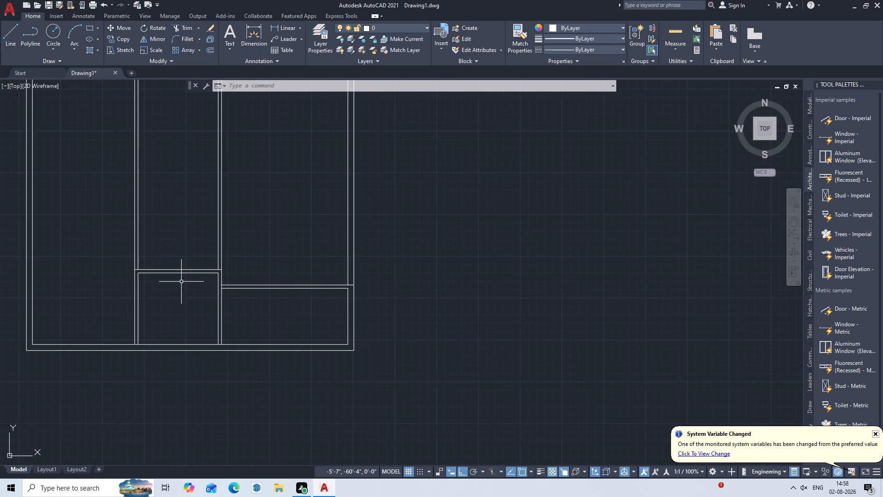
middle_drag(181, 282, 480, 348)
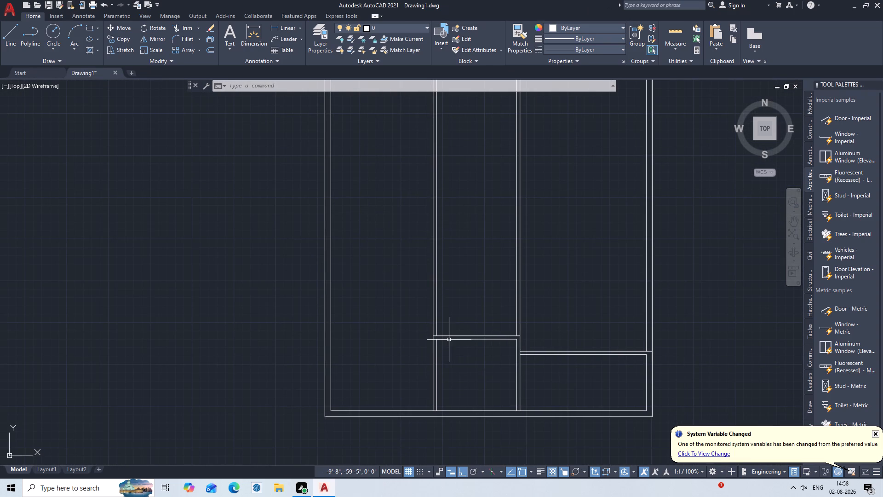
key(o)
key(Return)
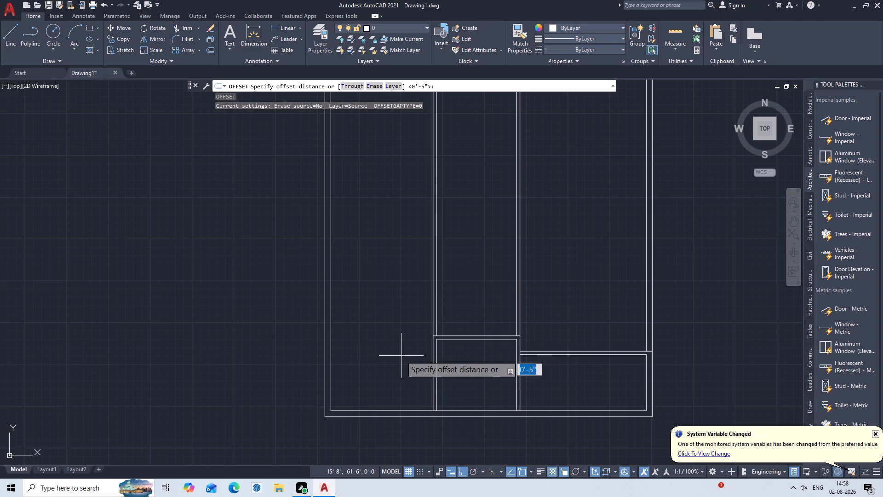
key(1)
key(2)
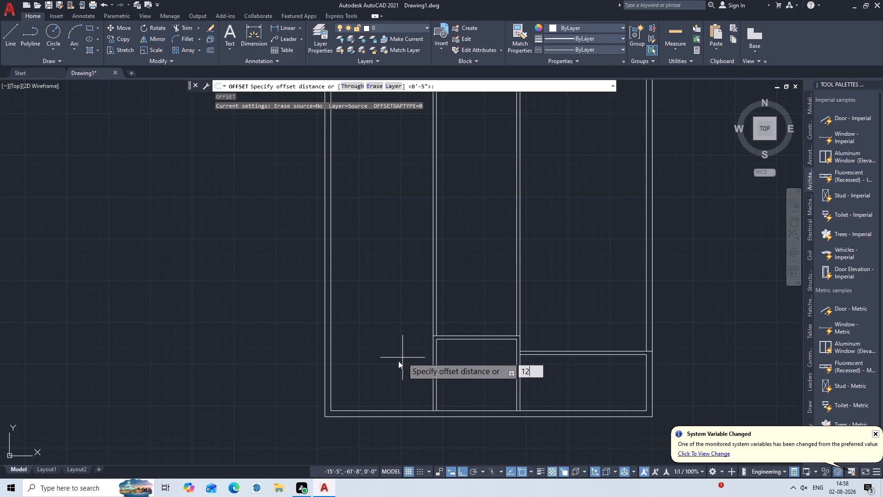
key(apostrophe)
key(Return)
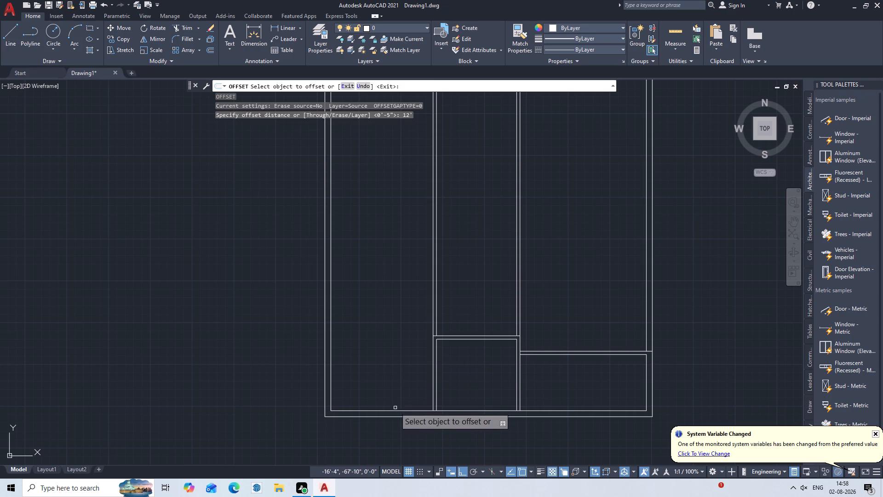
click(392, 411)
click(403, 352)
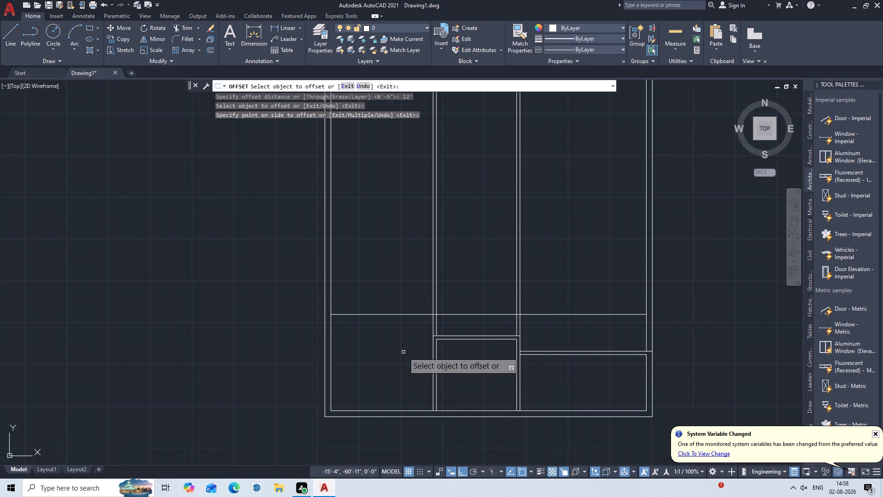
key(Escape)
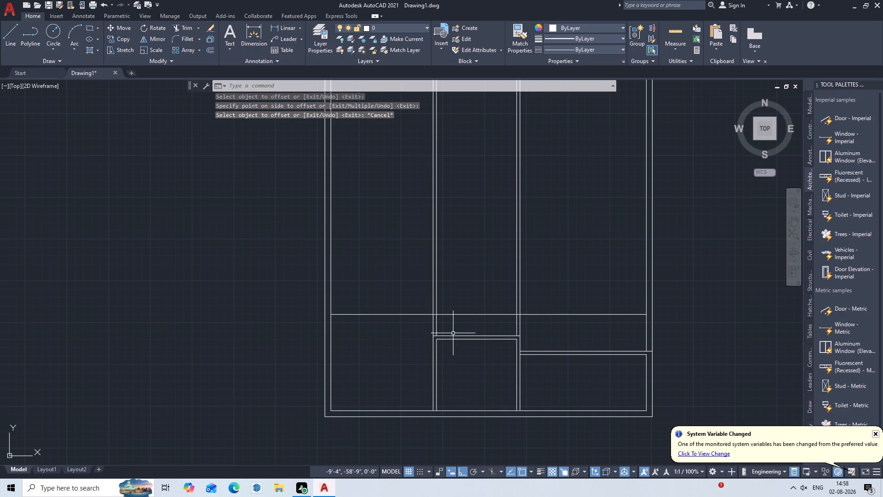
Trim the new horizontal line inside the left vertical partition and across the middle room.
middle_drag(465, 329, 464, 329)
middle_drag(464, 329, 337, 332)
scroll(333, 326, up, 3)
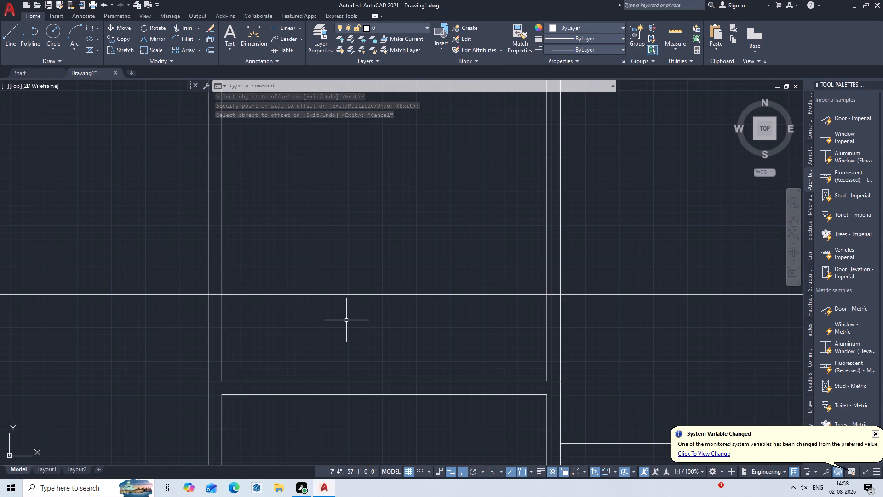
text(TR)
key(Return)
key(Return)
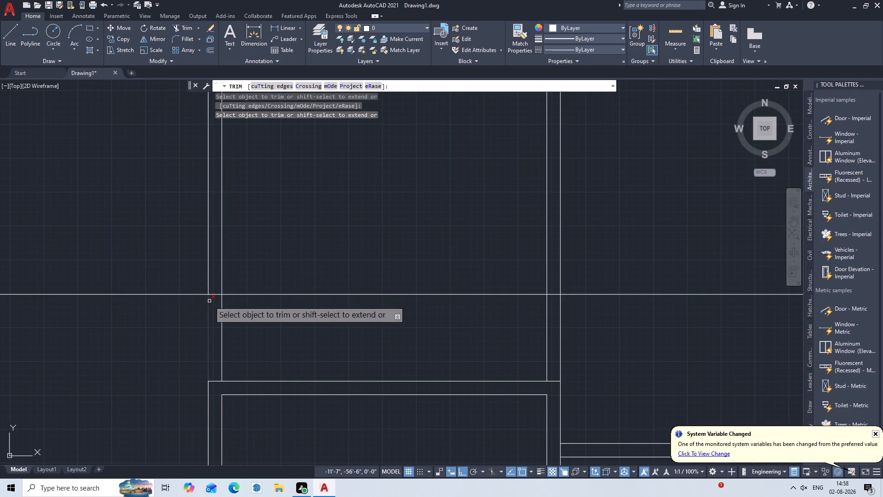
click(212, 285)
drag(213, 287, 216, 298)
click(216, 301)
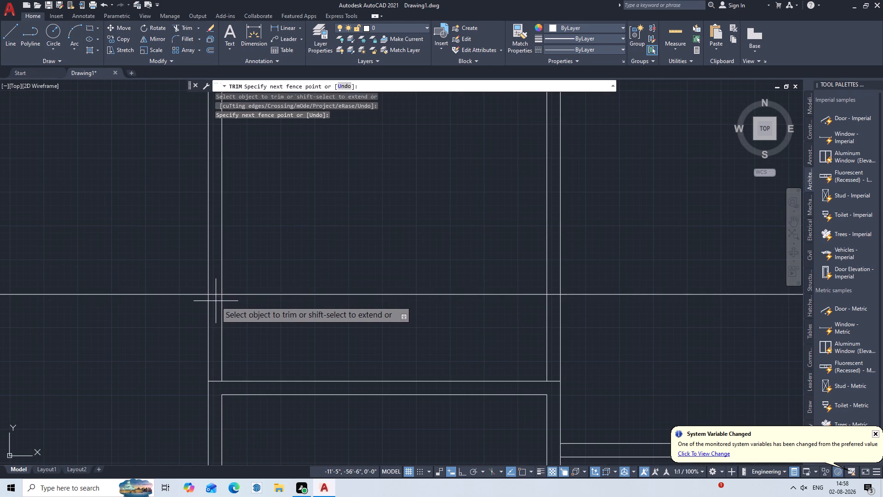
click(215, 289)
double_click(355, 265)
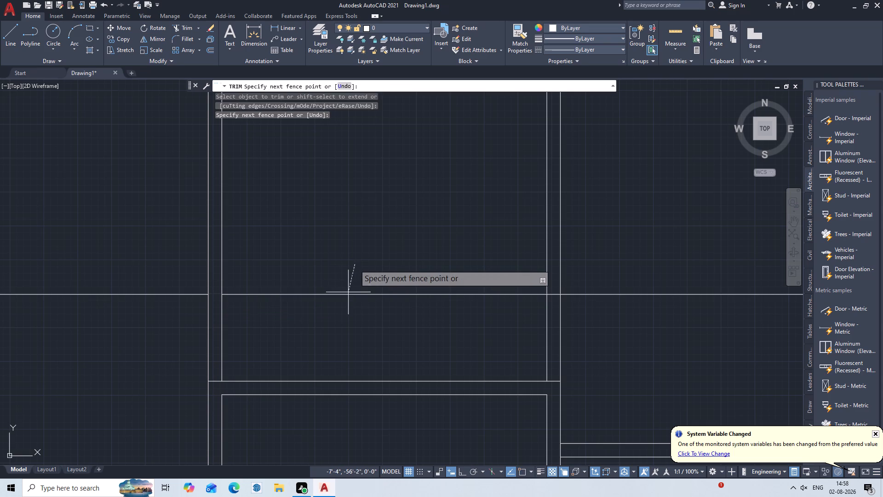
double_click(353, 312)
Trim the new horizontal line inside the right vertical partition and across the right room, leaving only the left room's segment.
scroll(353, 314, down, 2)
middle_drag(353, 314, 286, 277)
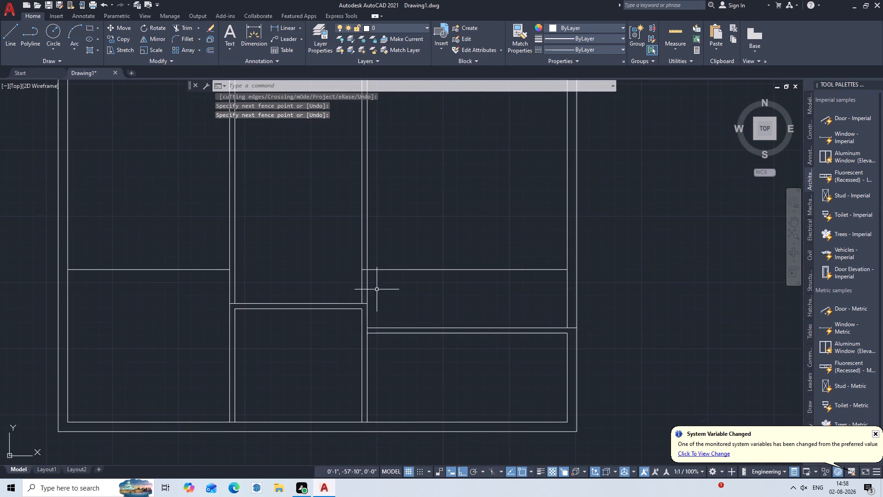
scroll(375, 289, up, 3)
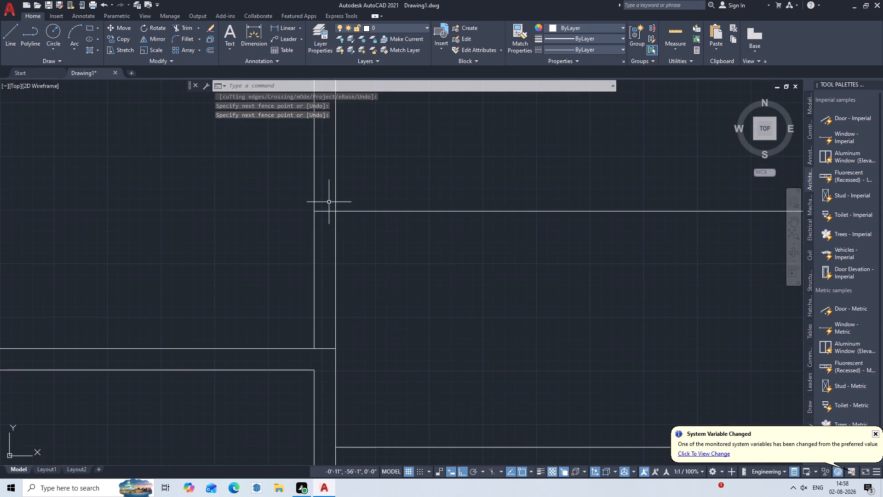
key(Return)
click(327, 204)
click(323, 220)
click(323, 198)
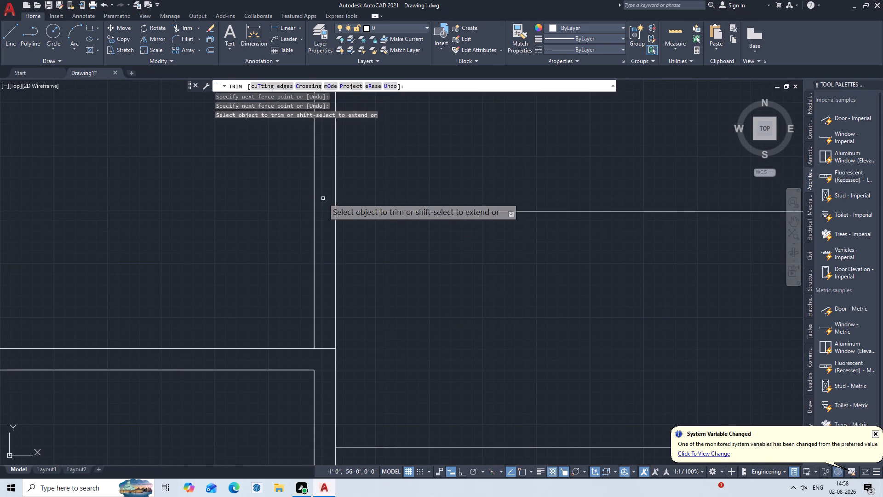
scroll(323, 198, down, 1)
click(478, 166)
double_click(440, 243)
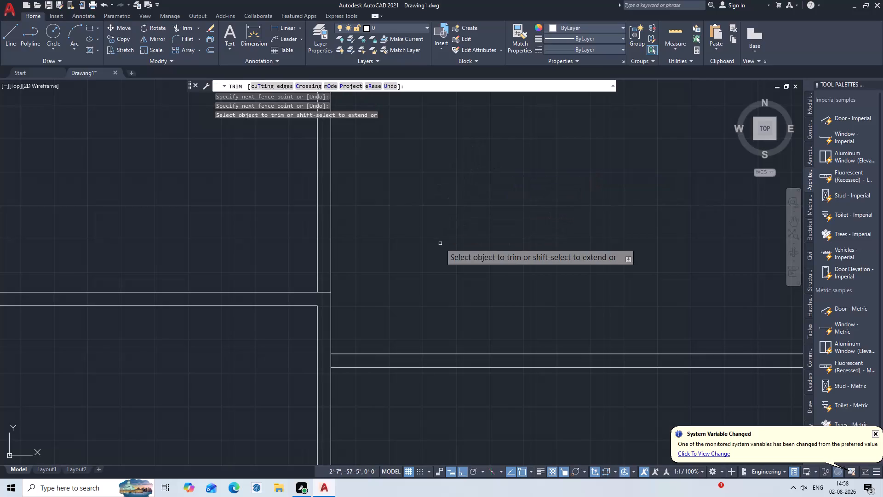
scroll(443, 239, down, 3)
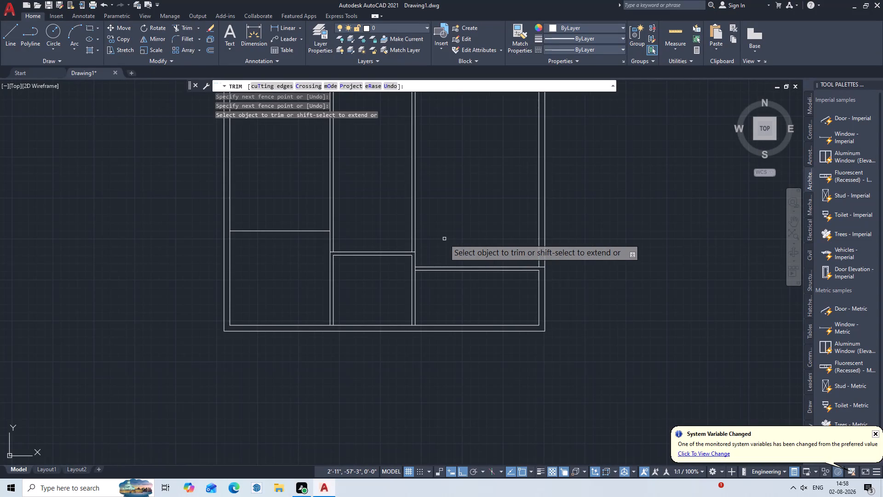
click(317, 174)
key(Escape)
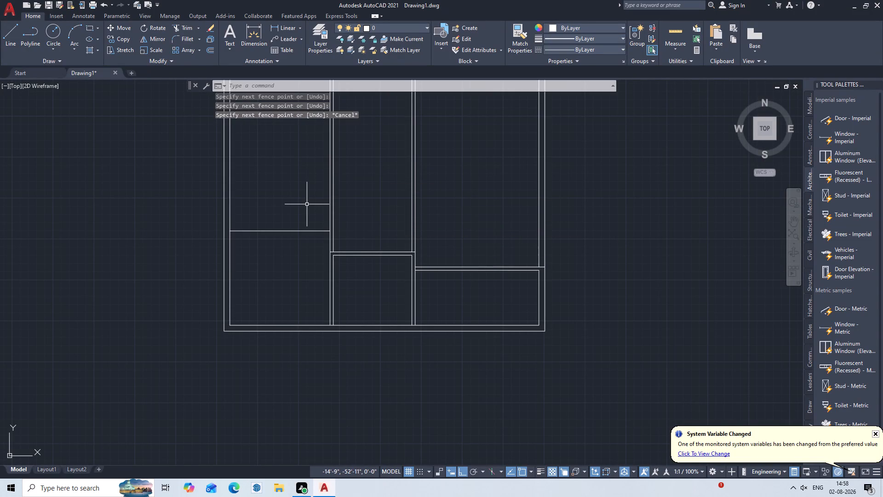
key(Escape)
Offset the left room's horizontal line 5" upward to form its partition.
key(o)
key(Return)
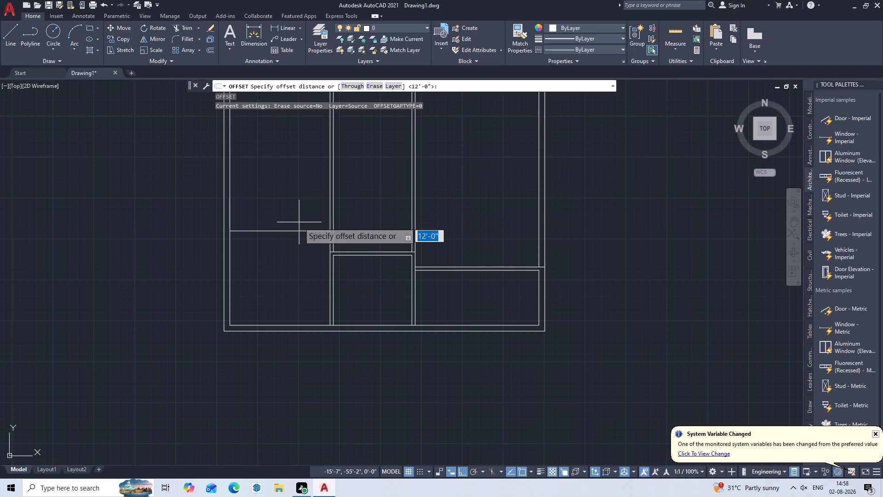
key(5)
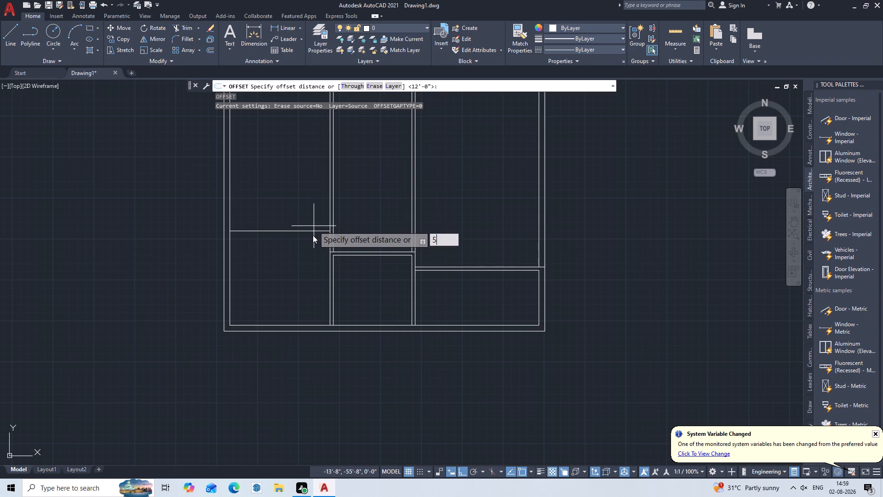
key(shift+quotedbl)
key(Return)
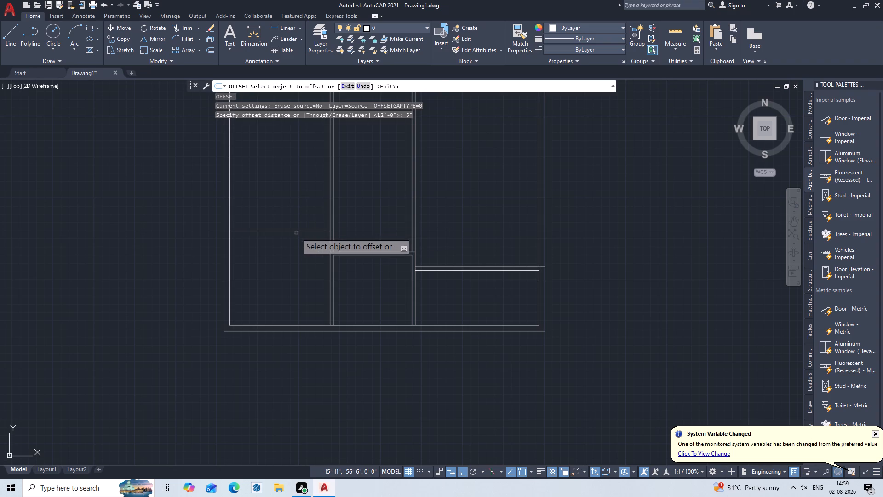
click(296, 231)
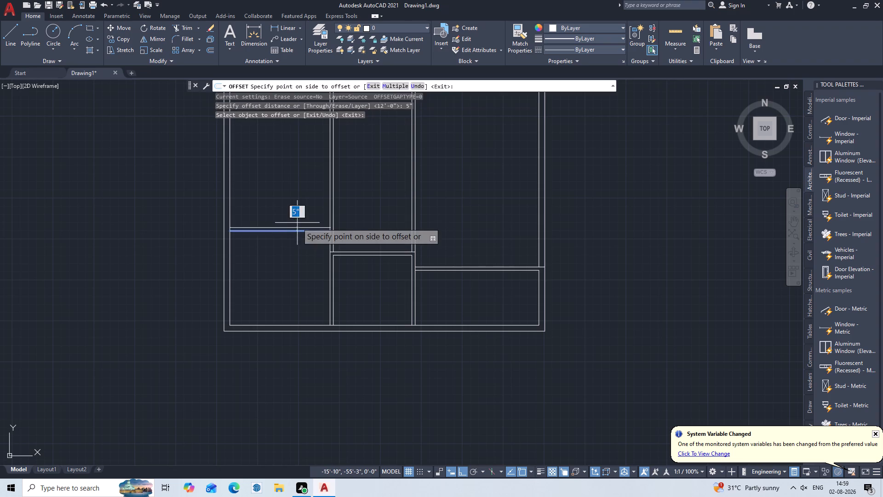
double_click(297, 223)
key(Escape)
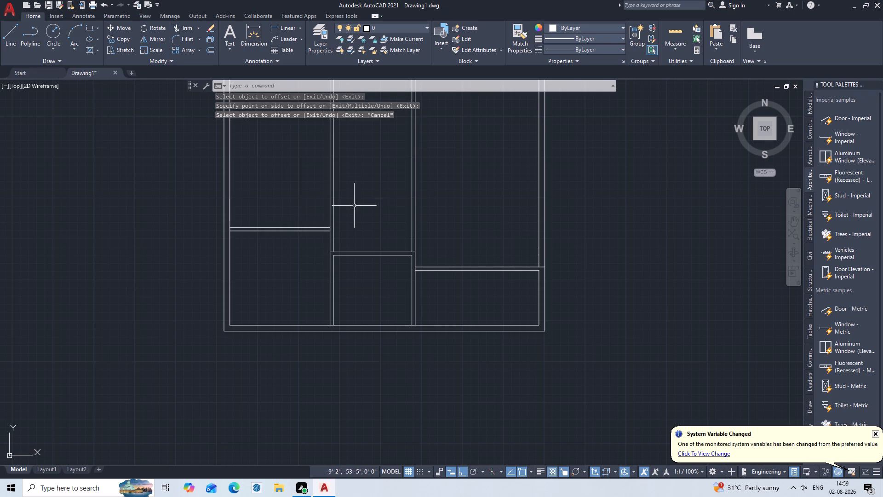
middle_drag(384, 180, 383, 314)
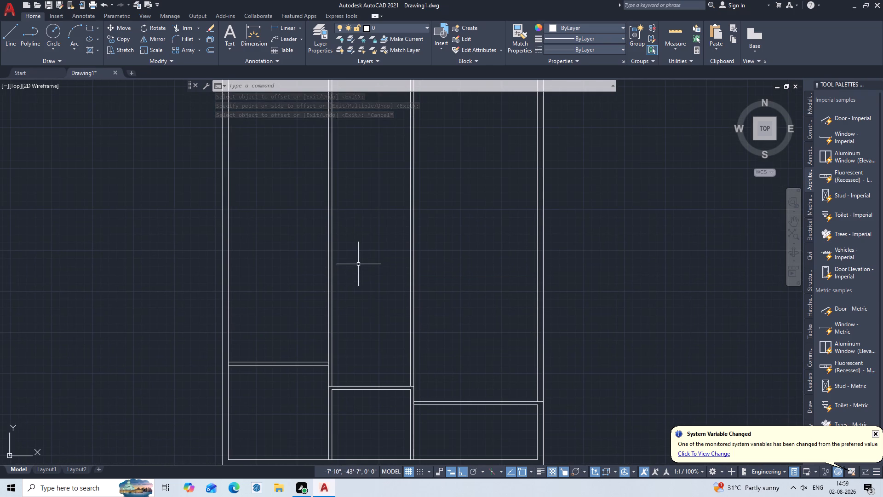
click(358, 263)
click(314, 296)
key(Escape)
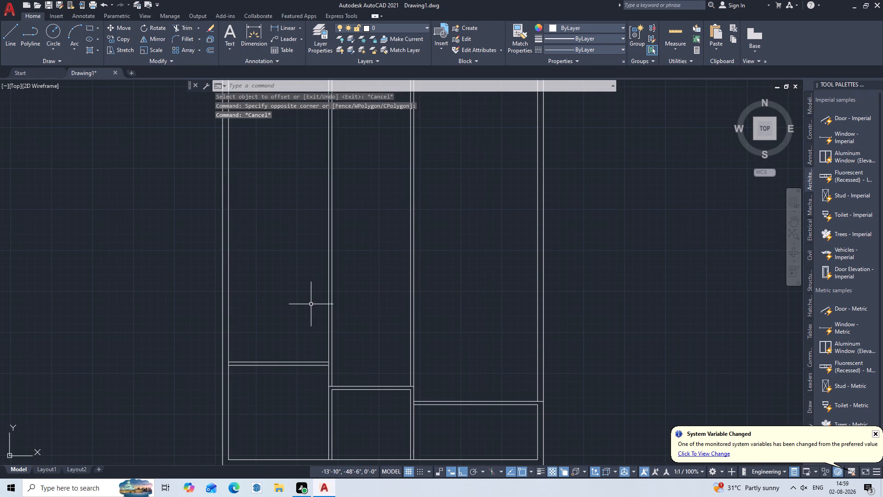
Trim both vertical partitions' double lines above the rooms' horizontal partitions, clearing the area between the outer walls.
key(r)
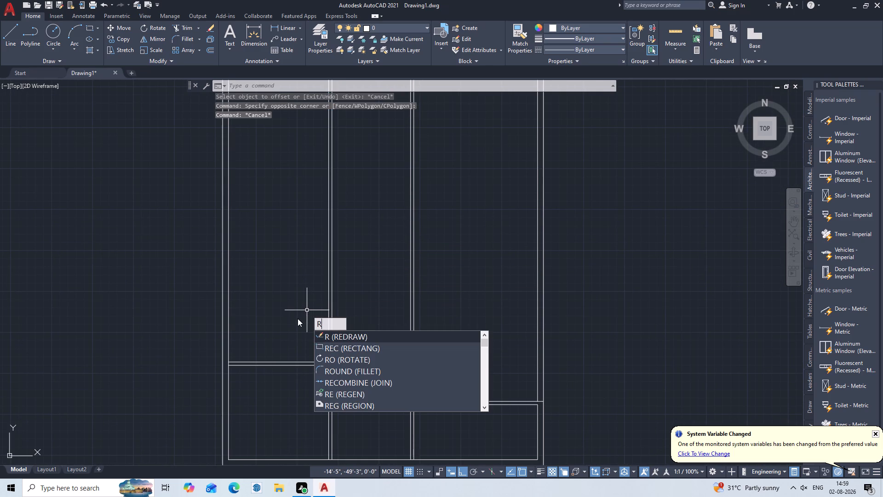
key(BackSpace)
text(TR)
key(Return)
key(Return)
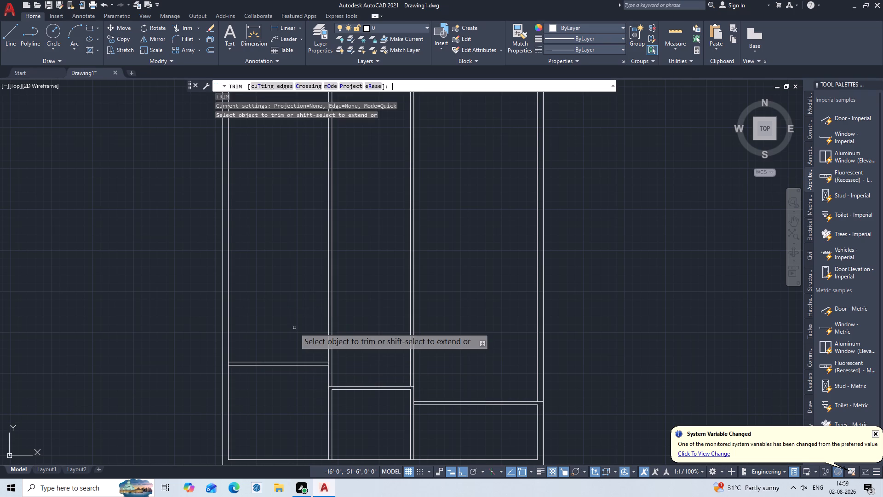
click(301, 301)
click(384, 312)
click(384, 312)
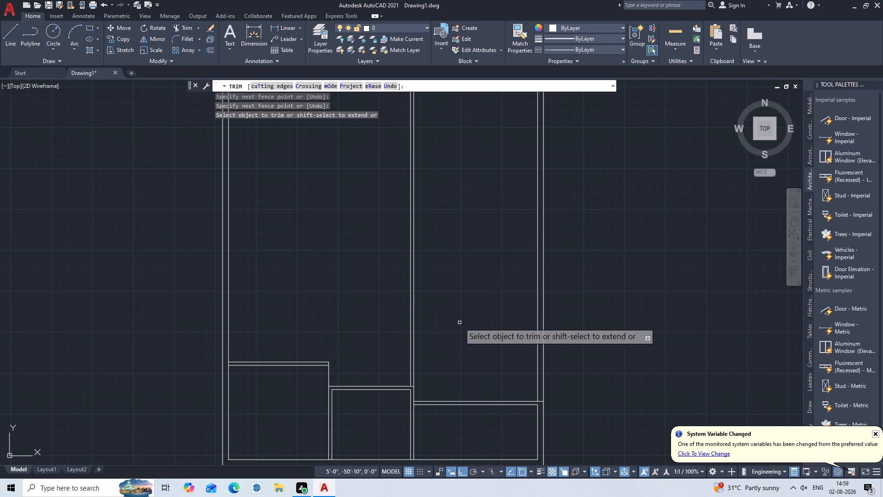
drag(449, 311, 445, 310)
click(377, 328)
key(Escape)
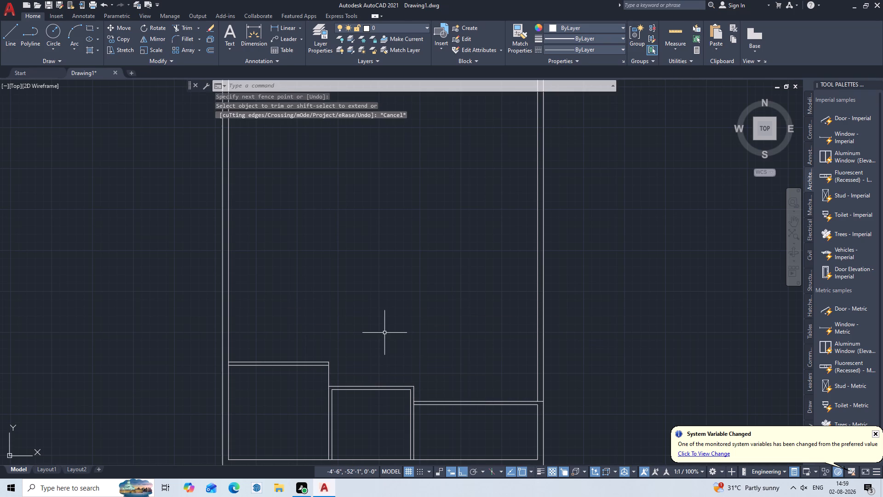
Trim the left room's right-hand wall line between its top partition and the middle room's top corner.
middle_drag(384, 333, 451, 242)
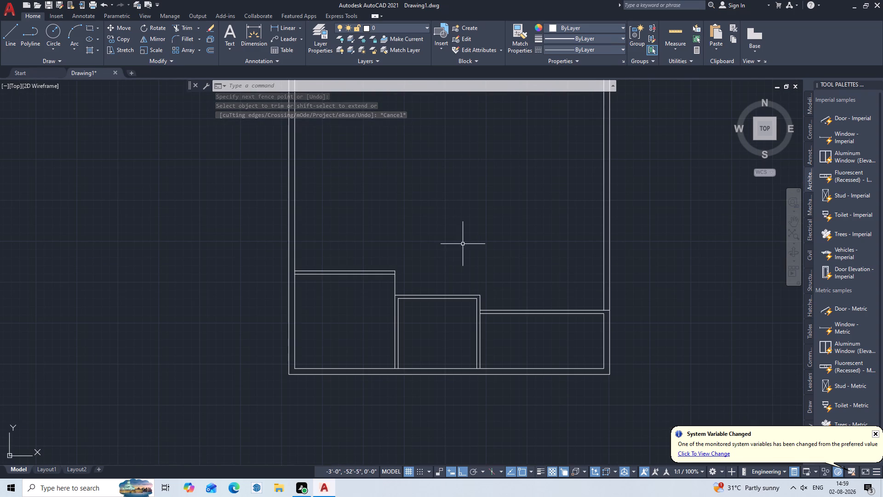
scroll(319, 264, up, 3)
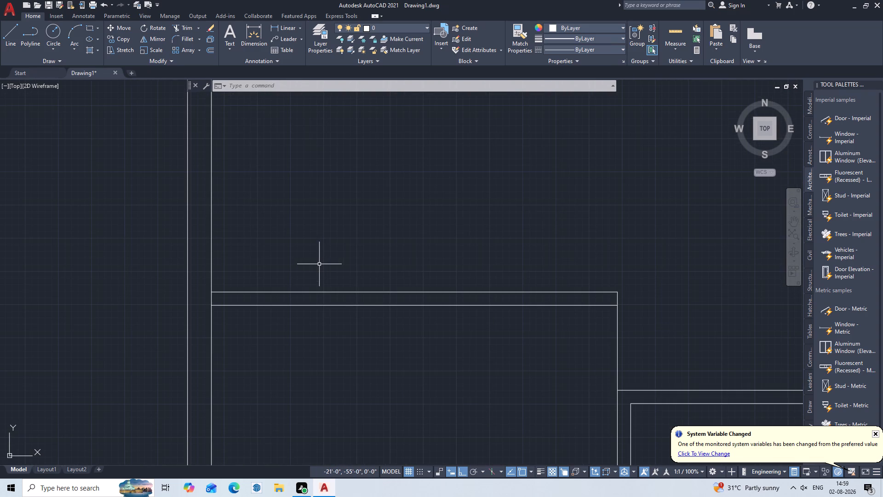
scroll(315, 270, down, 2)
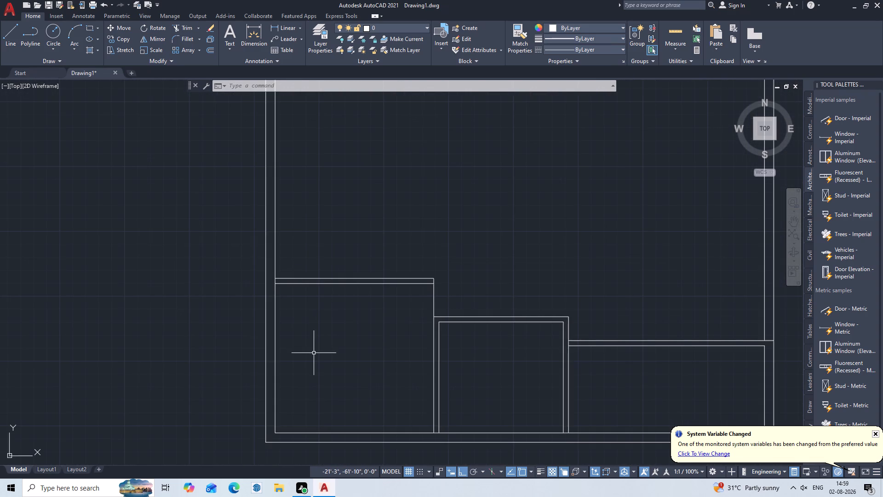
middle_drag(314, 353, 269, 287)
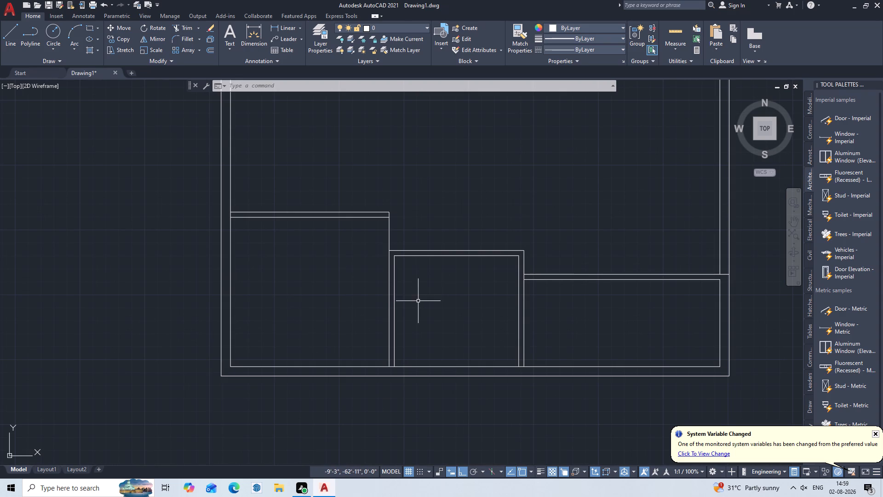
key(t)
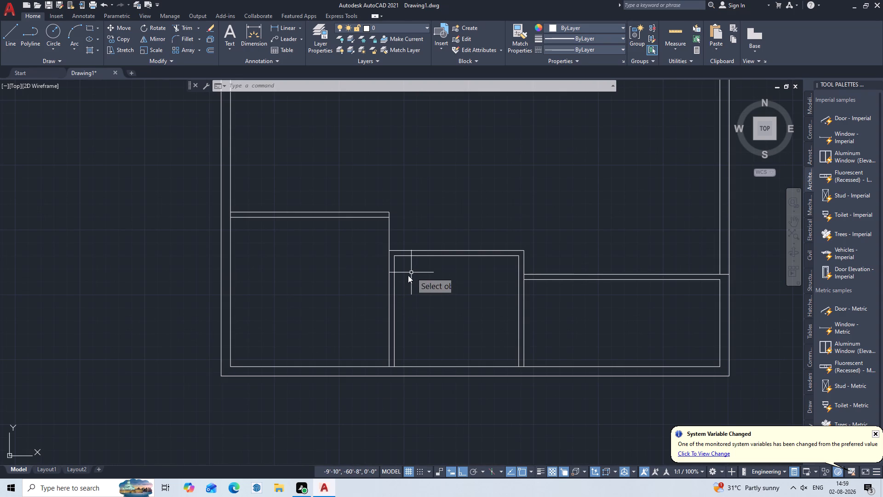
key(r)
key(Return)
key(Return)
double_click(418, 228)
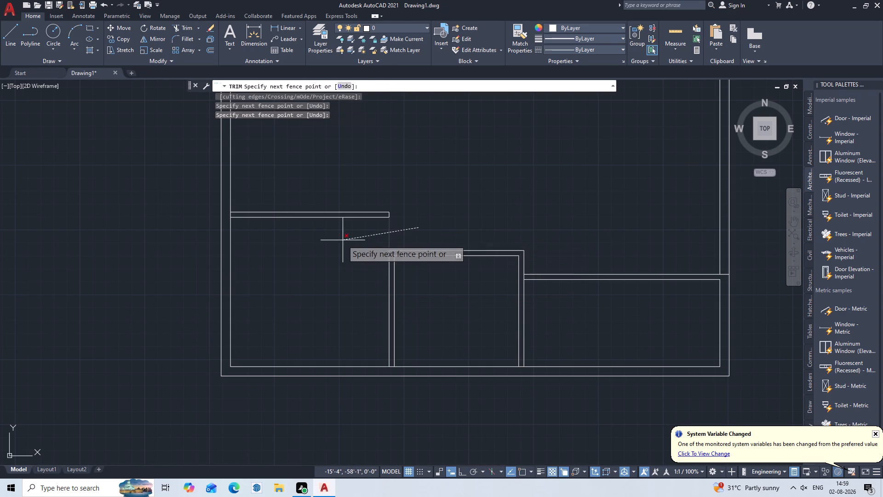
click(343, 240)
key(Escape)
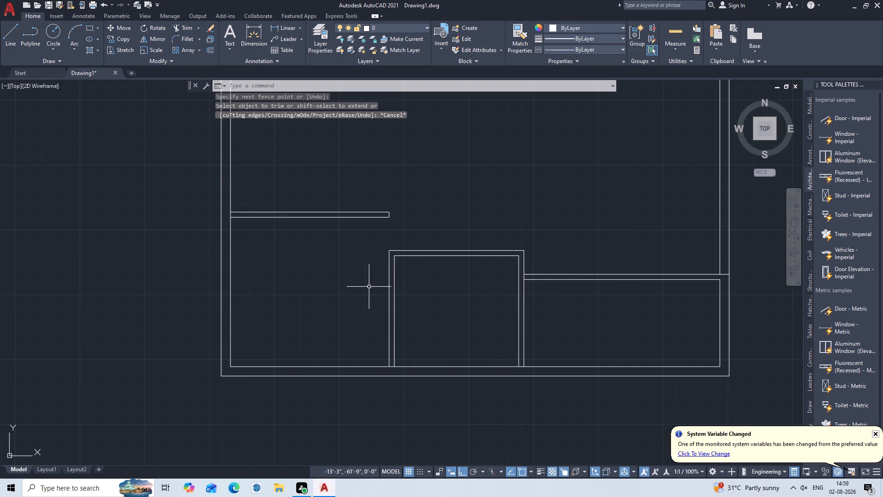
Offset the left outer wall's inner line 10' to the right into the plan.
middle_drag(433, 305, 382, 249)
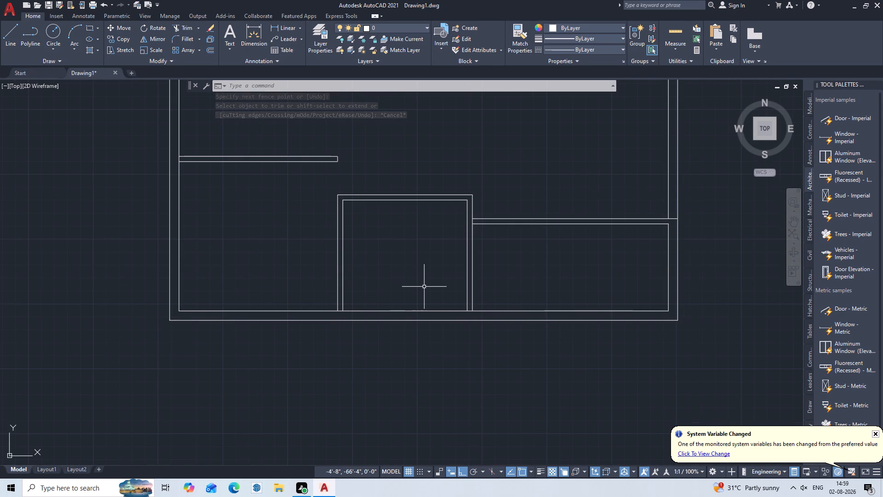
middle_drag(424, 287, 321, 323)
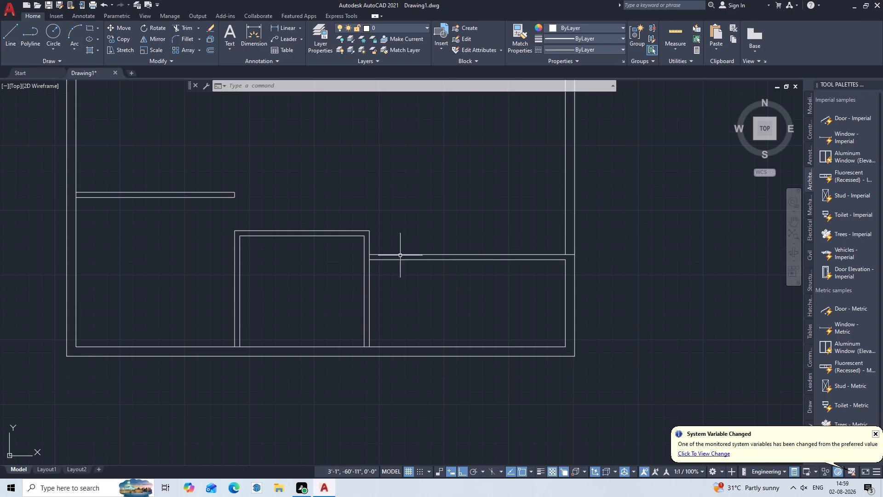
middle_drag(315, 246, 561, 450)
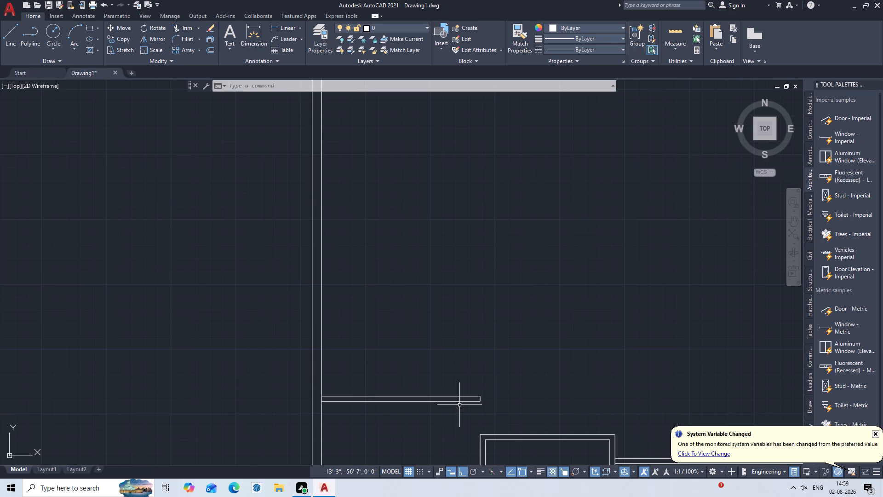
key(o)
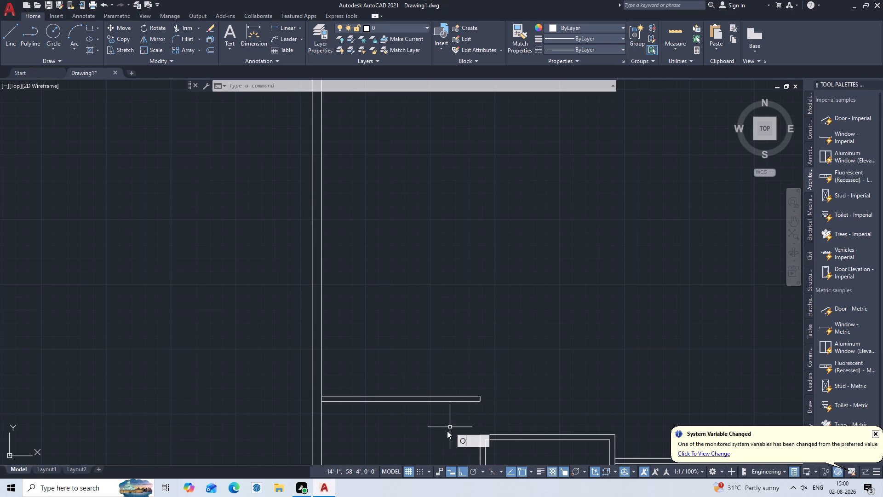
key(Return)
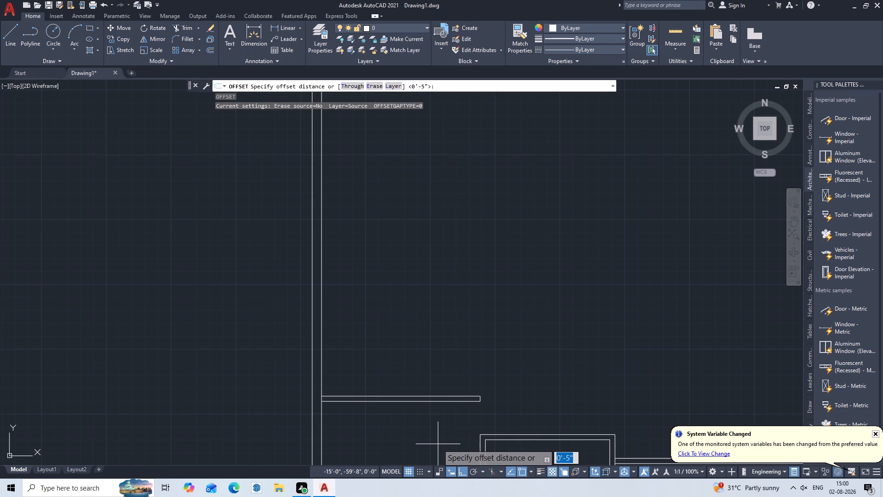
text(10')
key(Return)
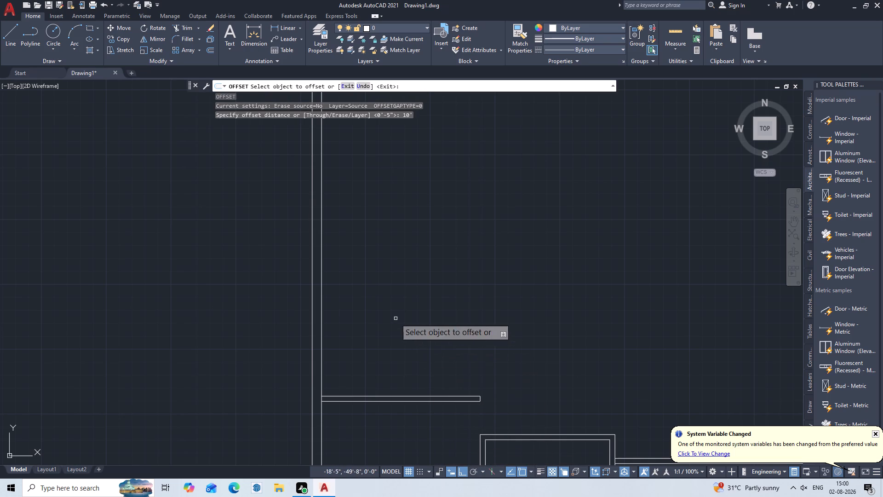
double_click(320, 365)
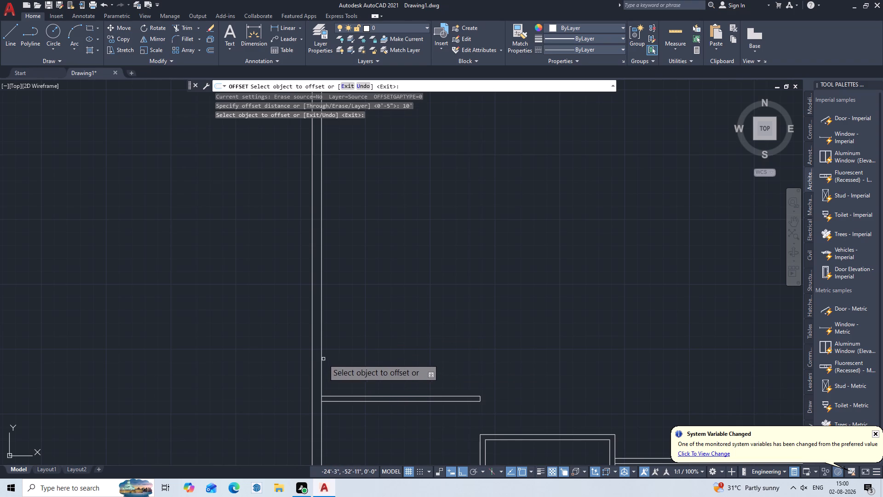
triple_click(324, 358)
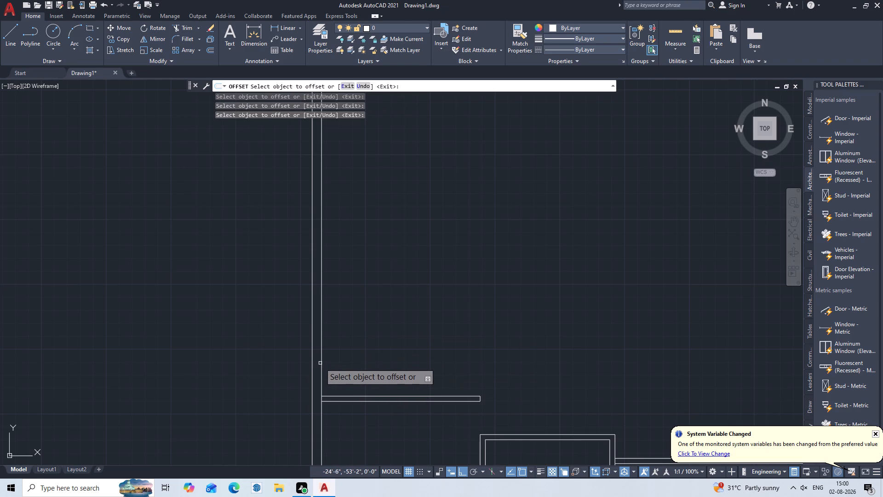
double_click(320, 362)
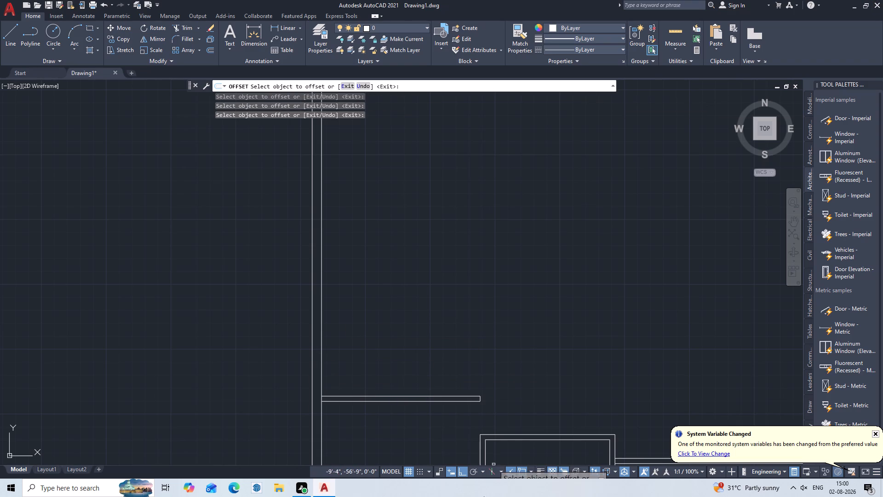
click(321, 279)
click(349, 285)
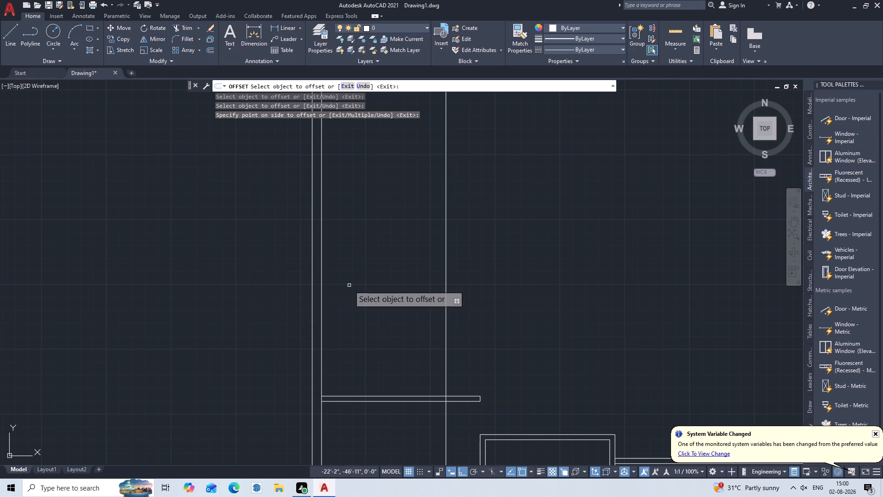
key(Escape)
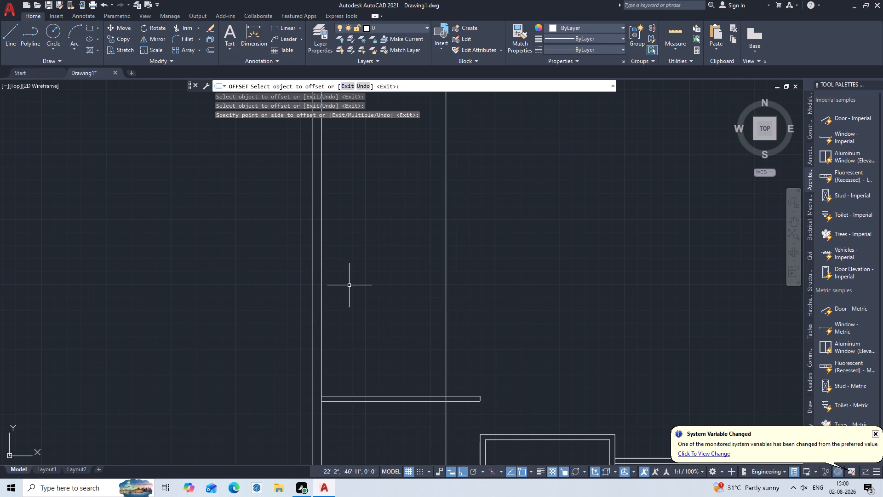
Offset the upper line of the left room's top partition 5' upward.
key(o)
key(Return)
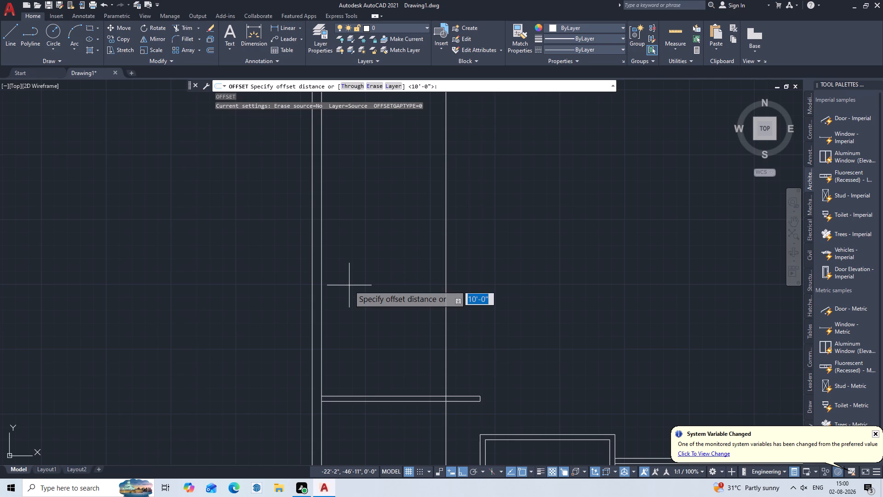
key(5)
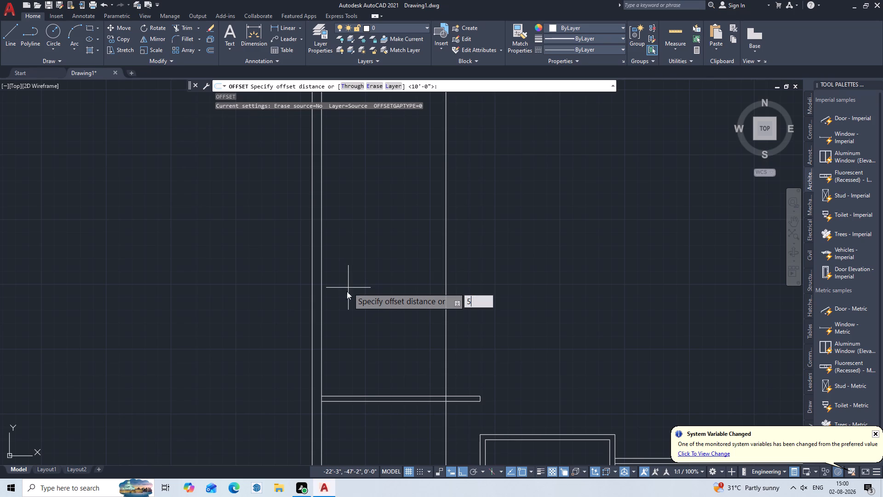
key(apostrophe)
key(Return)
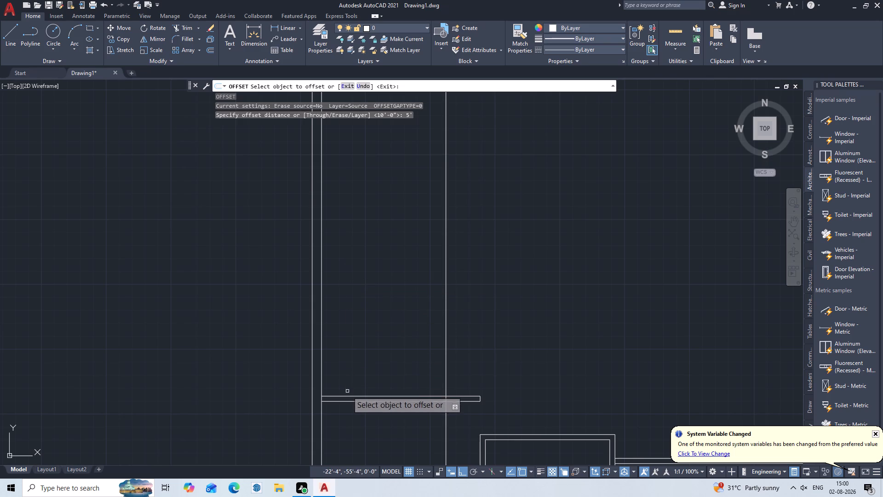
double_click(346, 397)
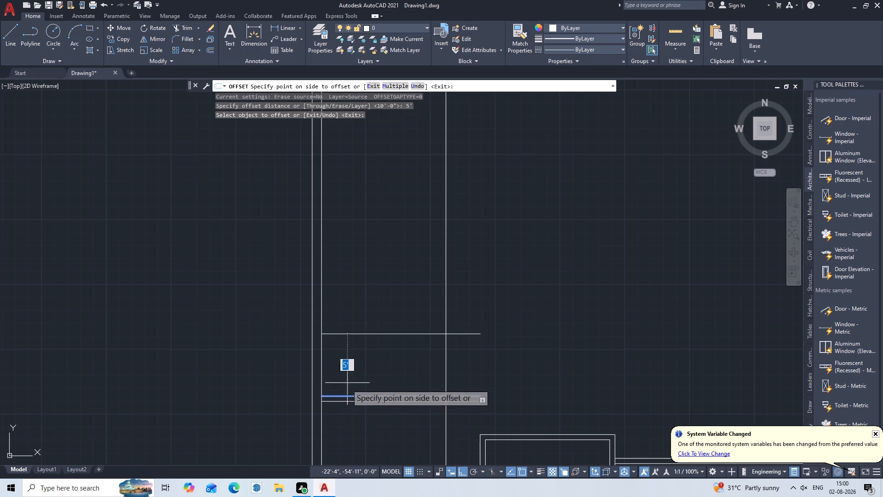
double_click(367, 312)
key(Escape)
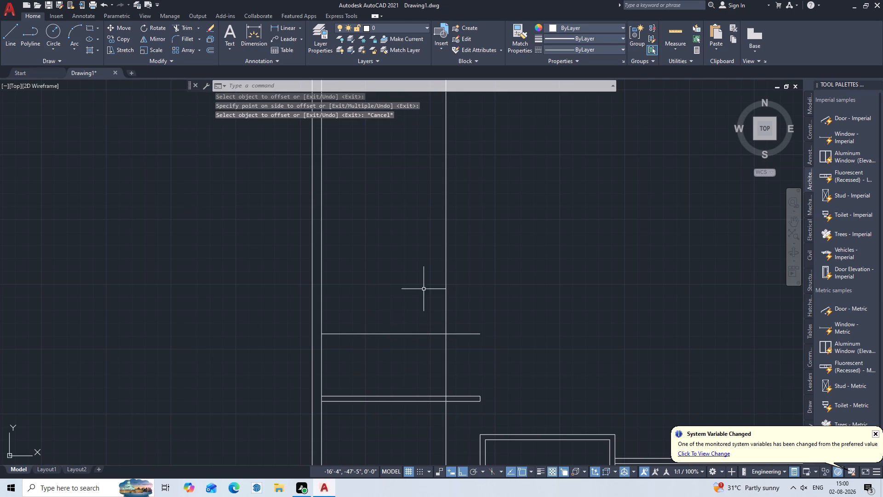
Trim the new vertical line above the new horizontal line, and the horizontal line's overhang beyond the vertical, to form a corner.
key(t)
key(r)
key(Return)
key(Return)
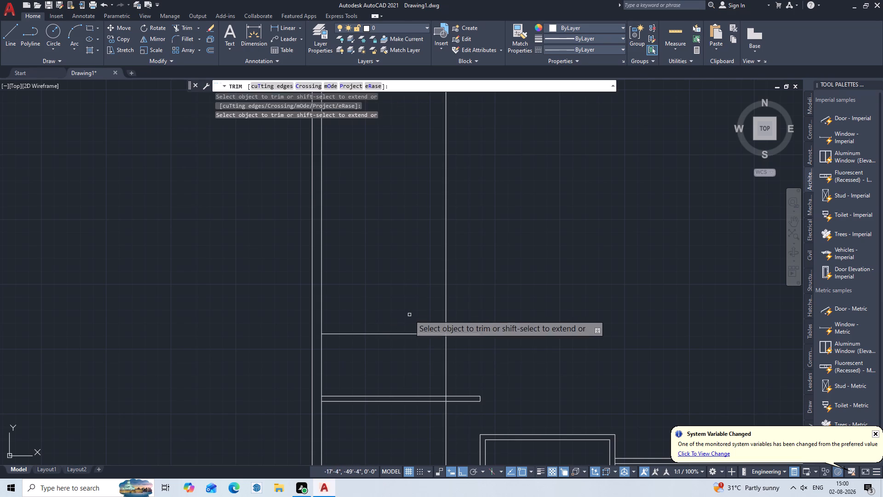
drag(425, 296, 435, 297)
drag(459, 308, 464, 306)
double_click(410, 281)
click(413, 279)
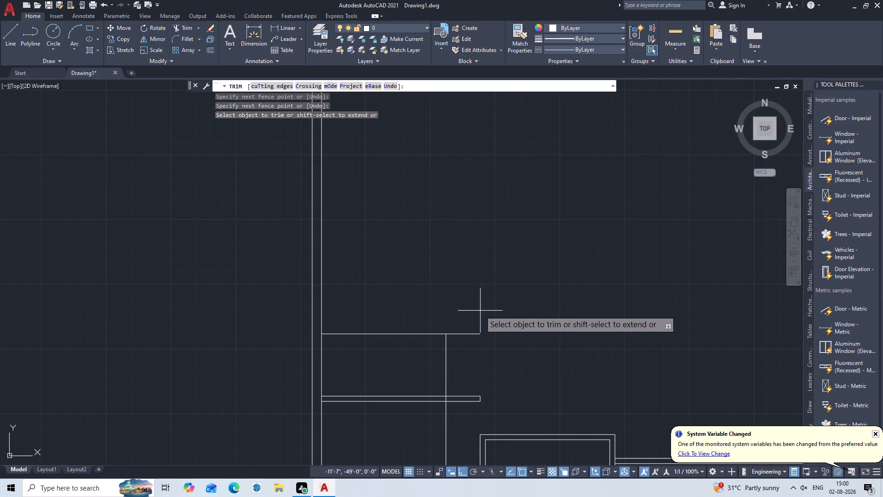
click(480, 311)
triple_click(472, 359)
key(Escape)
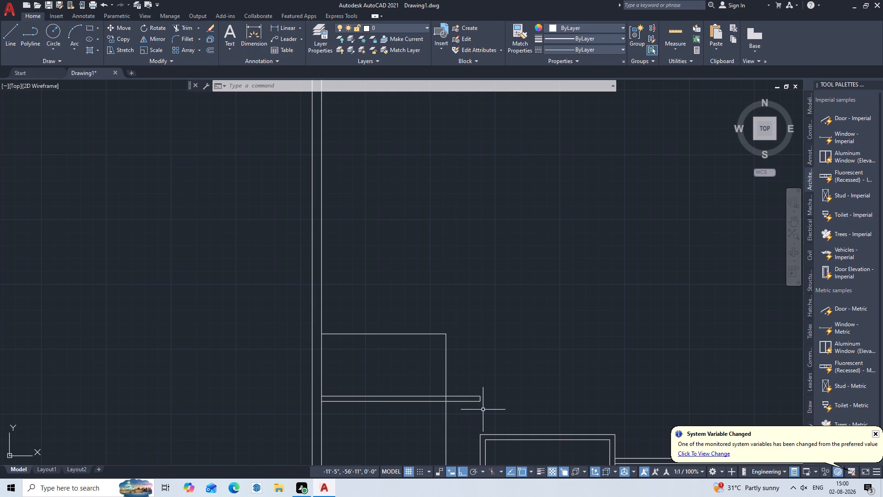
Offset the new small room's right vertical line 5" to the right, outside the room.
key(o)
key(Return)
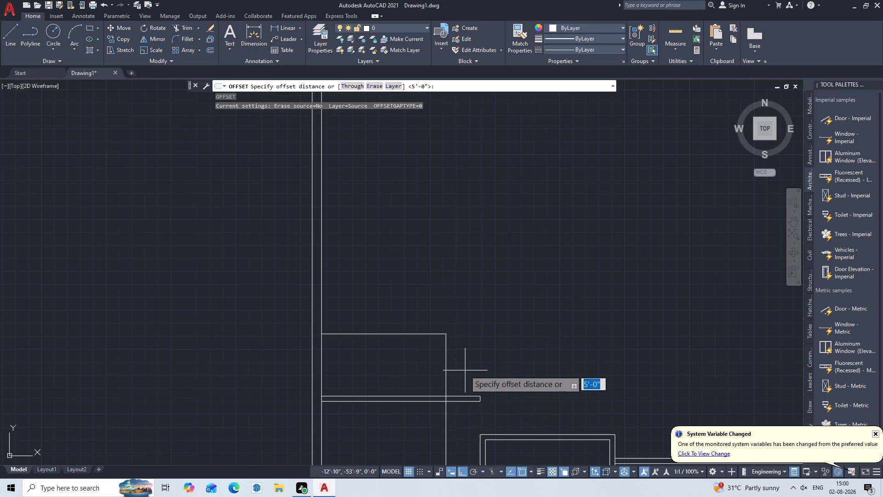
key(5)
key(shift+quotedbl)
key(Return)
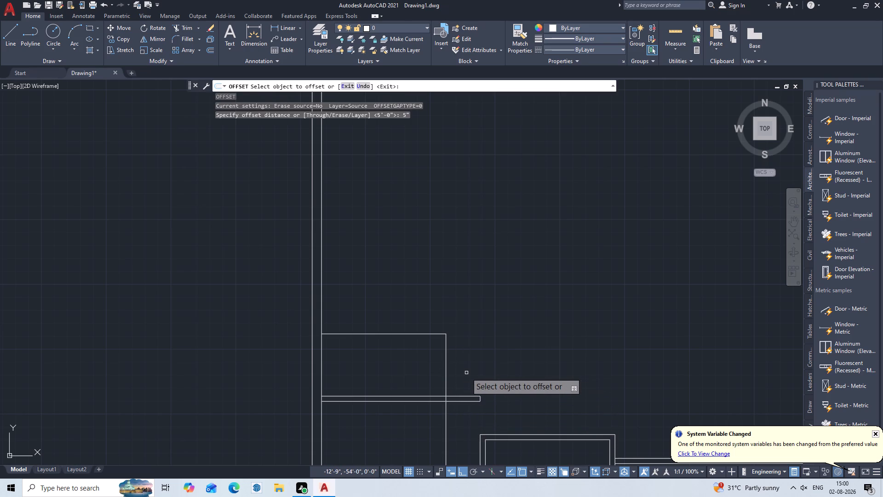
click(447, 372)
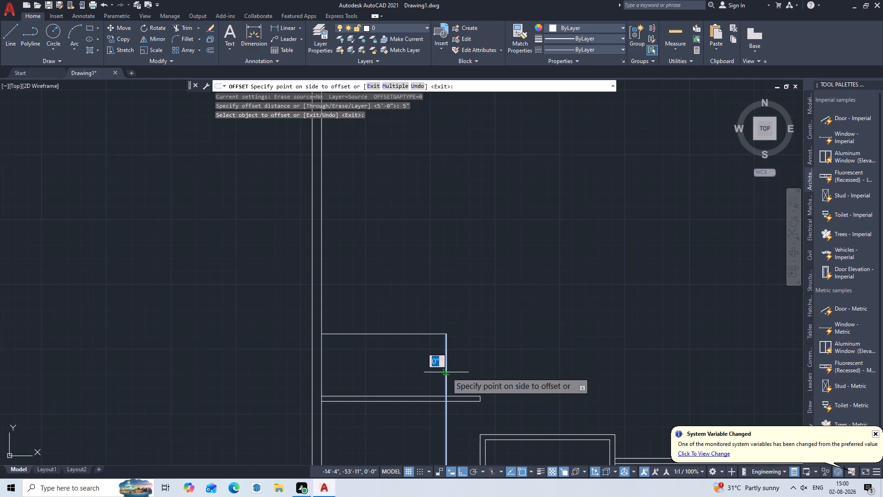
triple_click(465, 368)
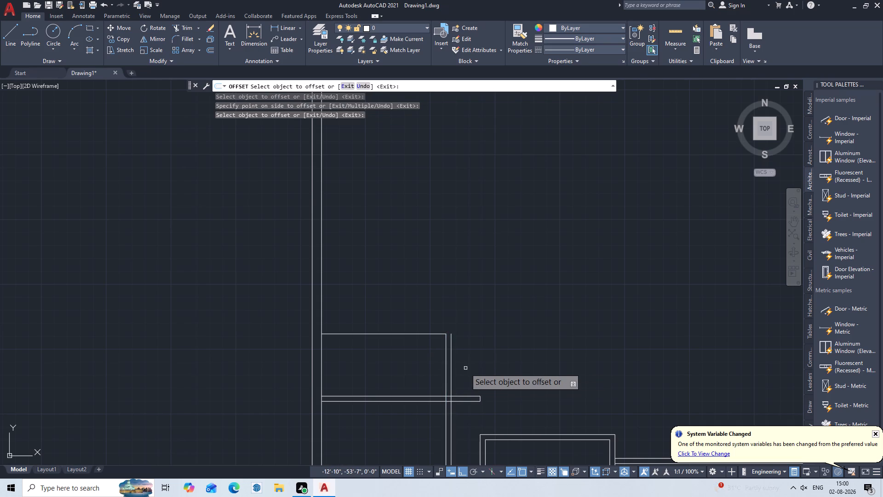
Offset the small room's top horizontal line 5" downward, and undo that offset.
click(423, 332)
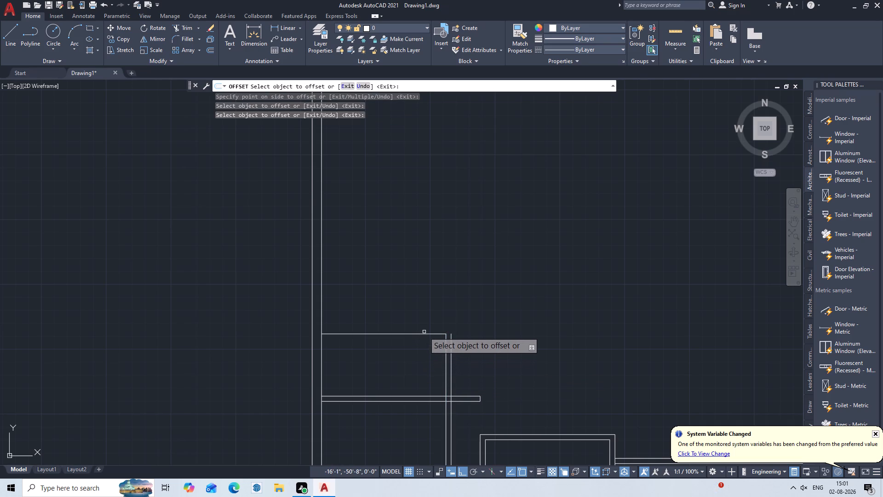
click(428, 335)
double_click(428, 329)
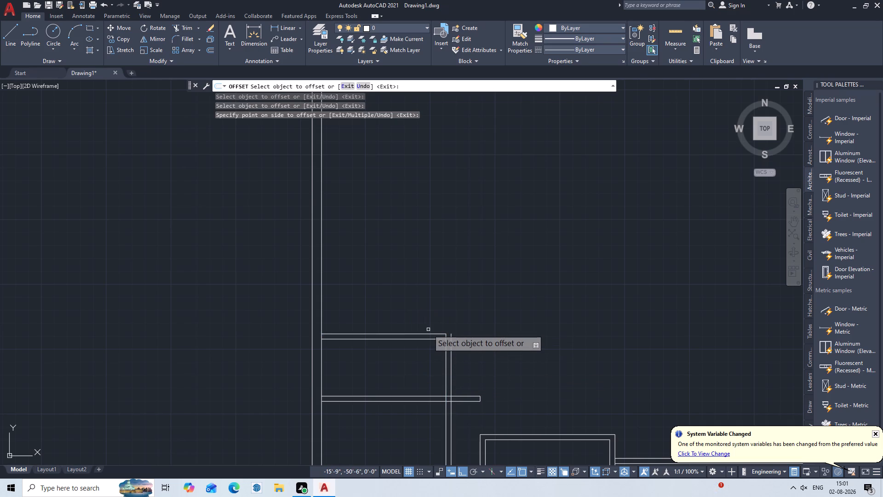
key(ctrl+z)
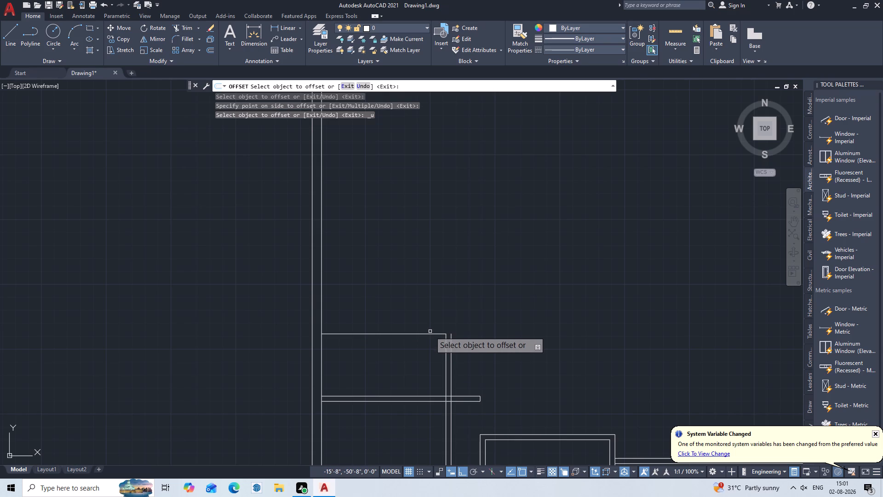
Offset the small room's top horizontal line 5" upward, outside the room.
double_click(437, 333)
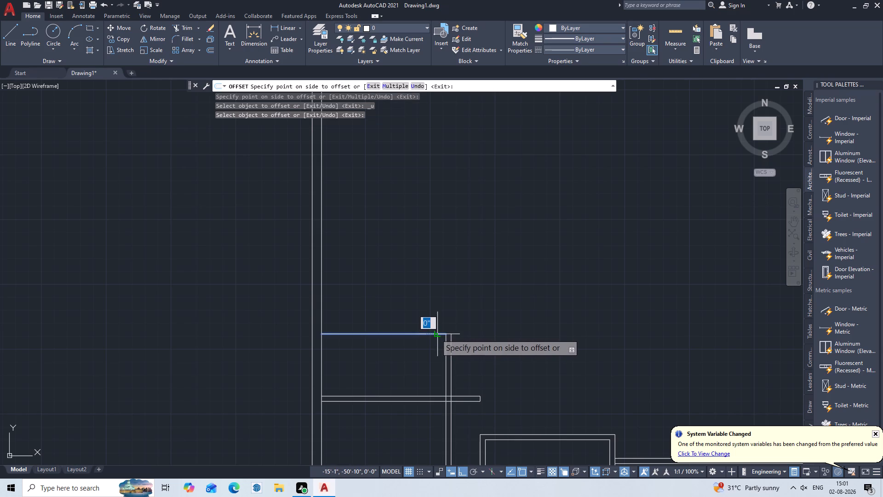
click(433, 329)
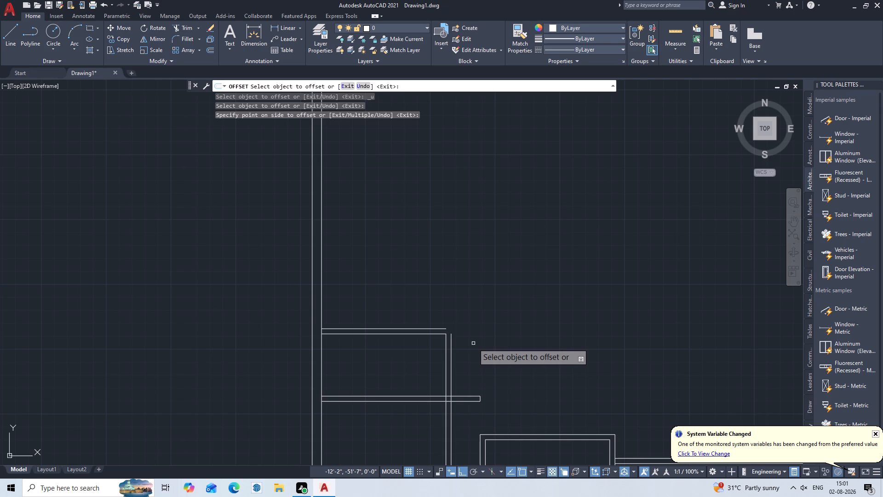
middle_drag(473, 347, 454, 296)
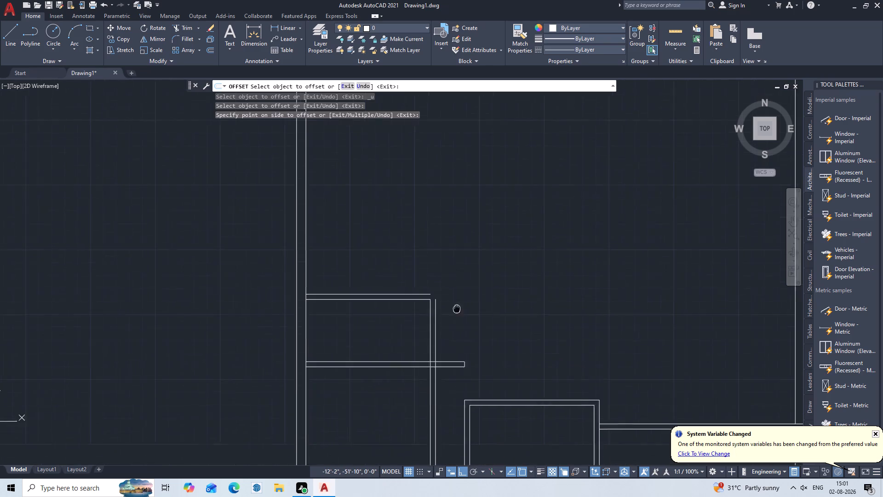
middle_drag(454, 296, 440, 252)
key(Escape)
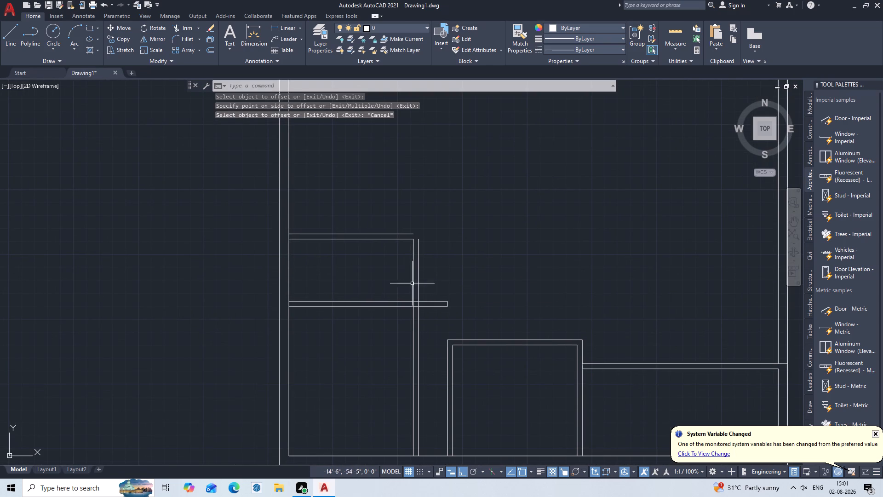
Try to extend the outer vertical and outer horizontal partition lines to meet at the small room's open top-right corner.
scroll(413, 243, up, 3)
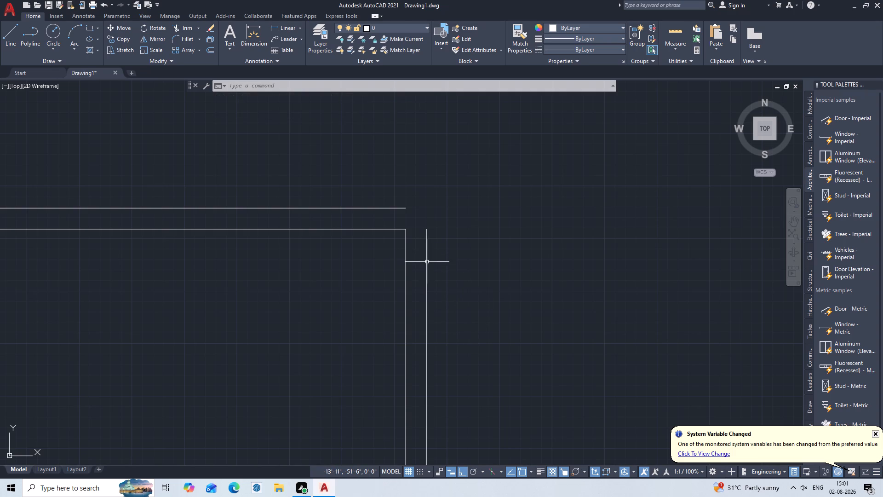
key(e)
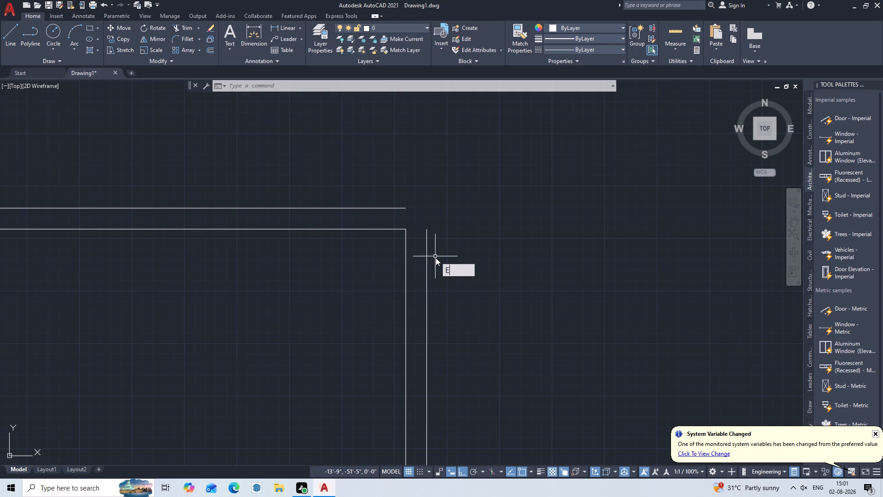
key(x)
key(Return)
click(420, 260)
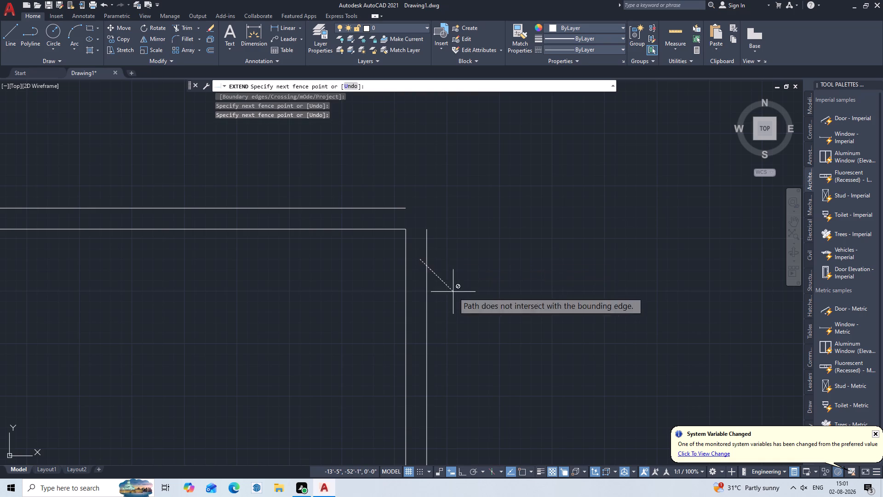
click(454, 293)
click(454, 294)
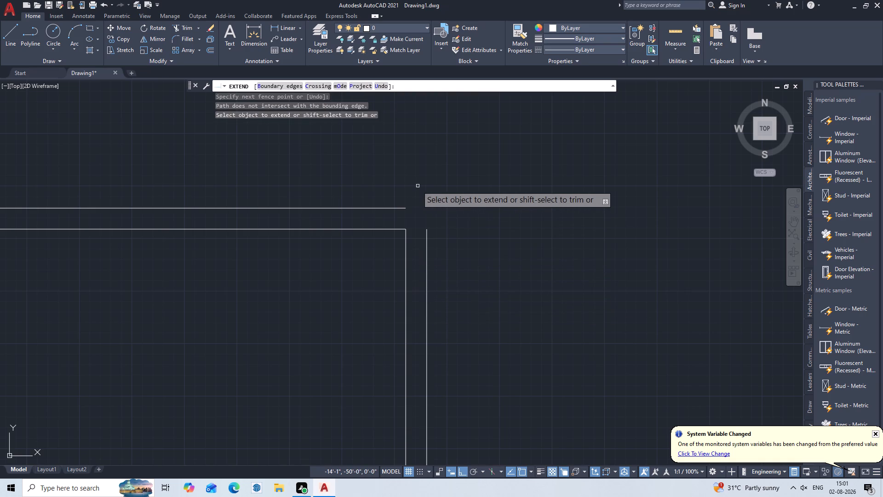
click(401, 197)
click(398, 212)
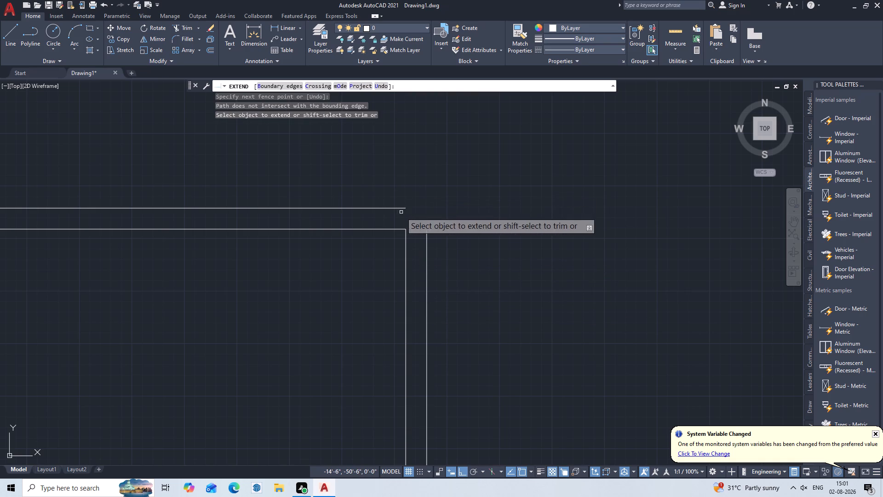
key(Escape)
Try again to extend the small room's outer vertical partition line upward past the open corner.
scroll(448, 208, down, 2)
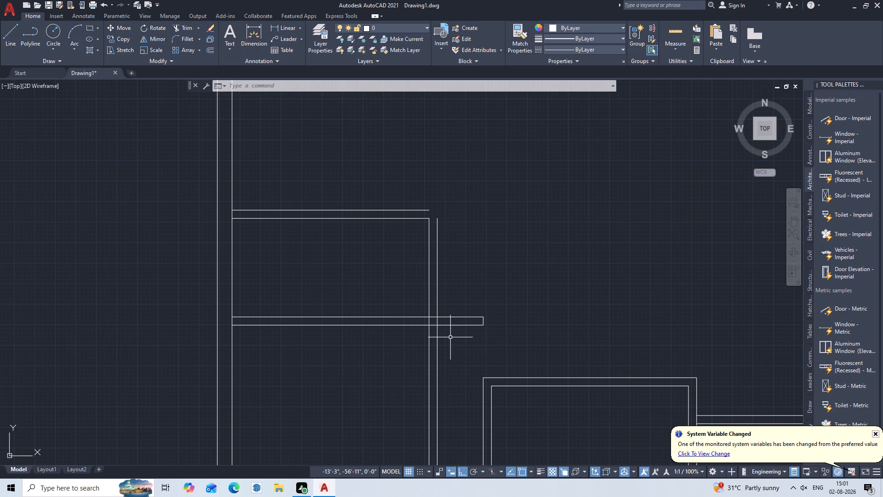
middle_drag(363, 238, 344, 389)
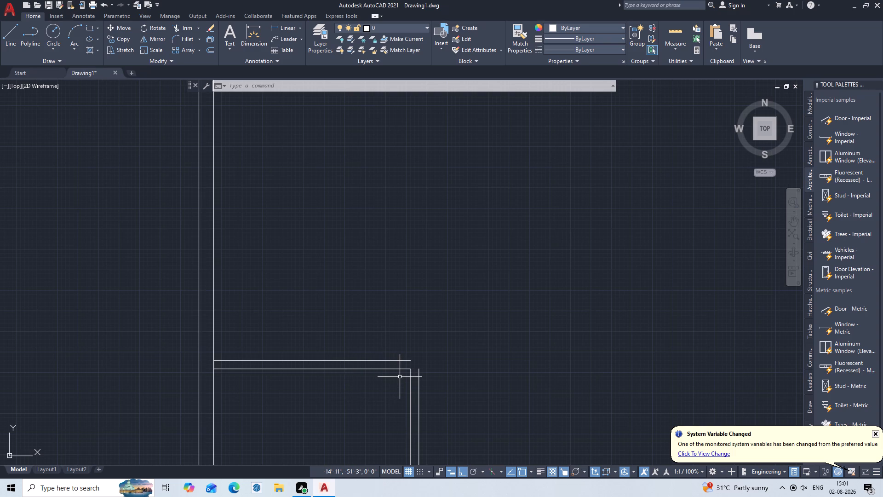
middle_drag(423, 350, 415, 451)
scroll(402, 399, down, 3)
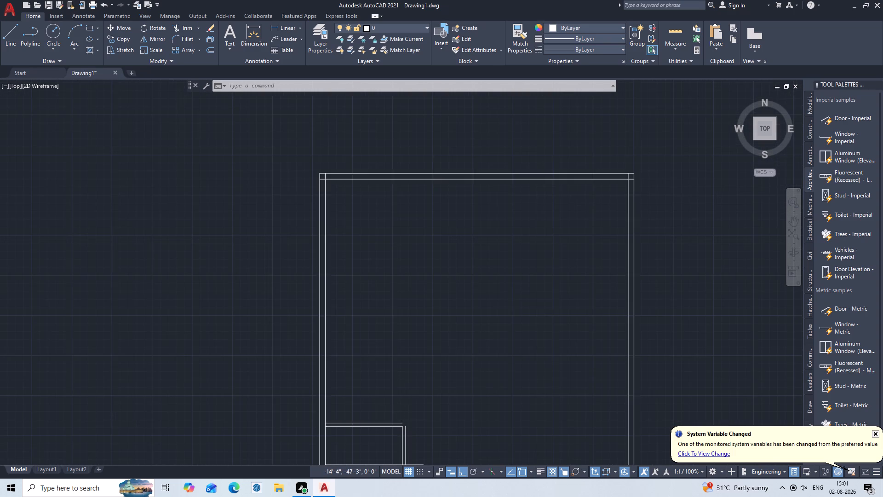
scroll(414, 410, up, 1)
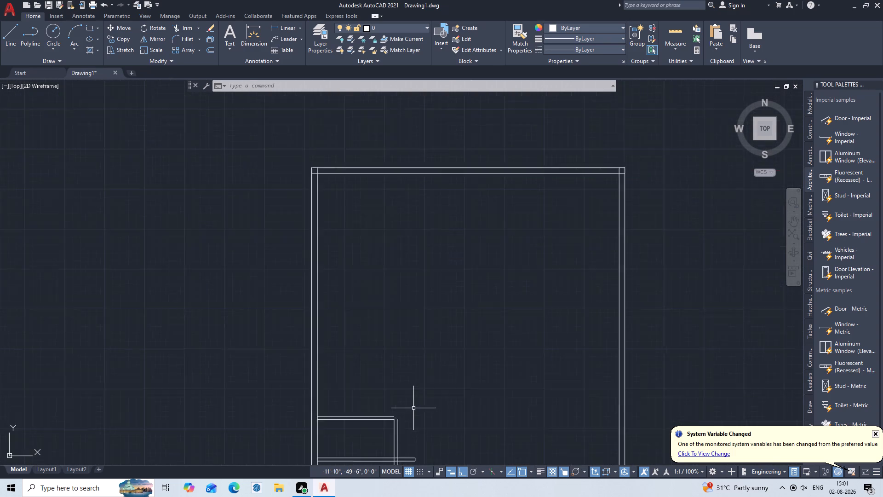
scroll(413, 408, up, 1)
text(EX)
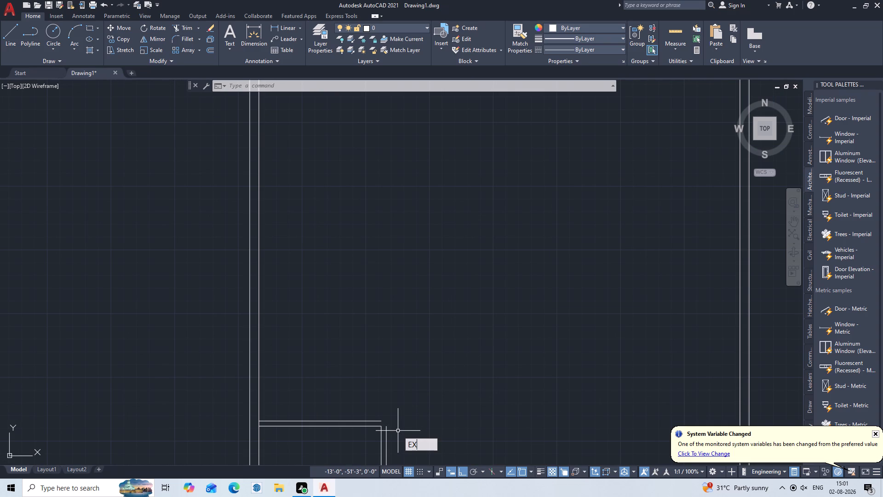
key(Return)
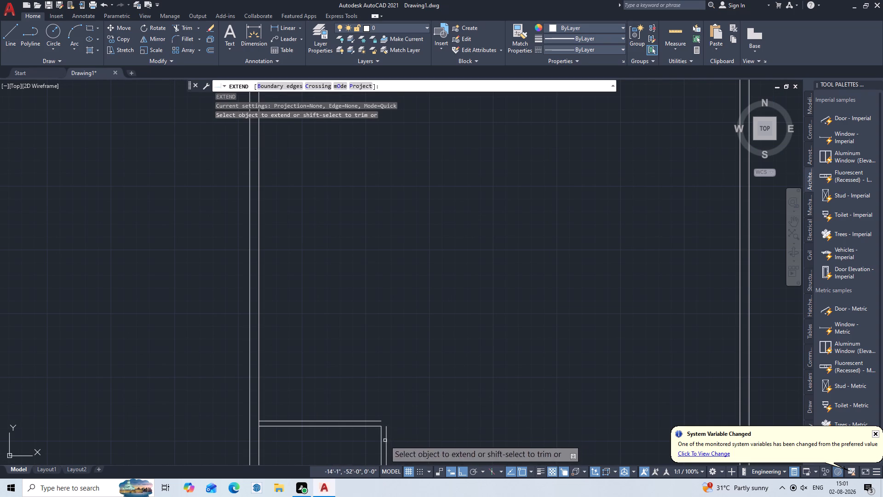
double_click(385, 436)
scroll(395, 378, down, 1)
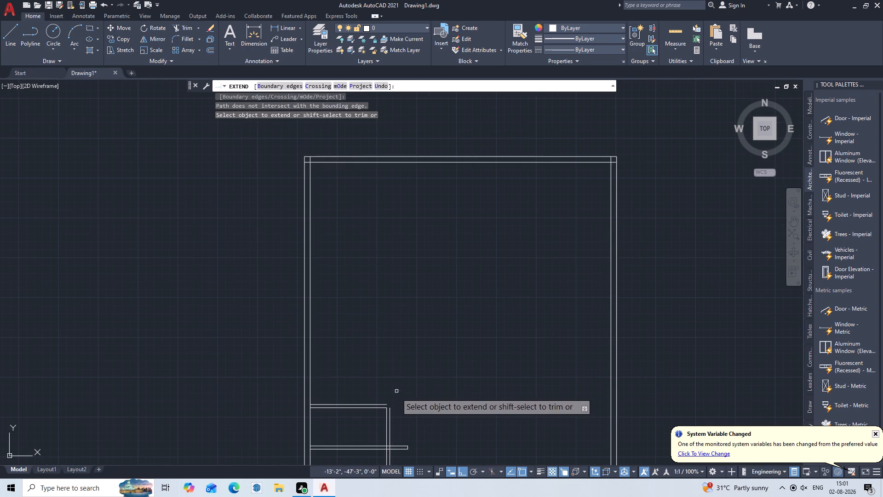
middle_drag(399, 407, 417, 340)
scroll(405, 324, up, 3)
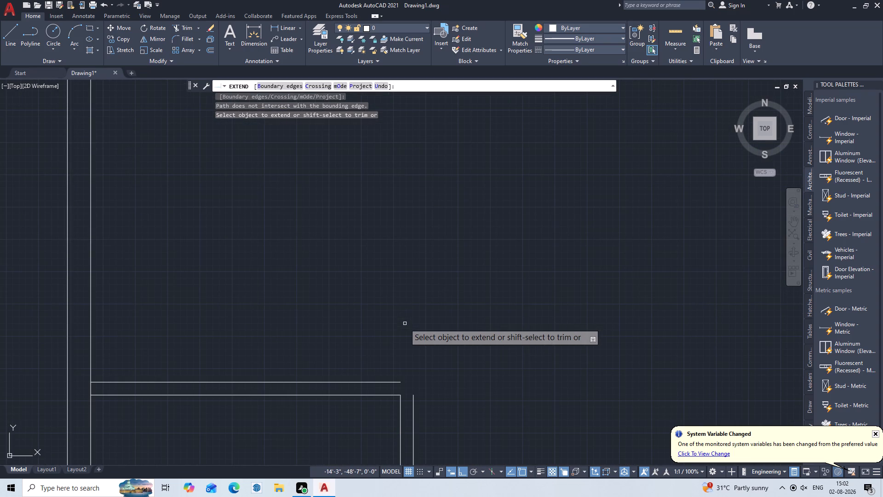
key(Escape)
Draw a horizontal line about 3'-1" long to the right from the end of the small room's outer top line.
key(l)
key(Return)
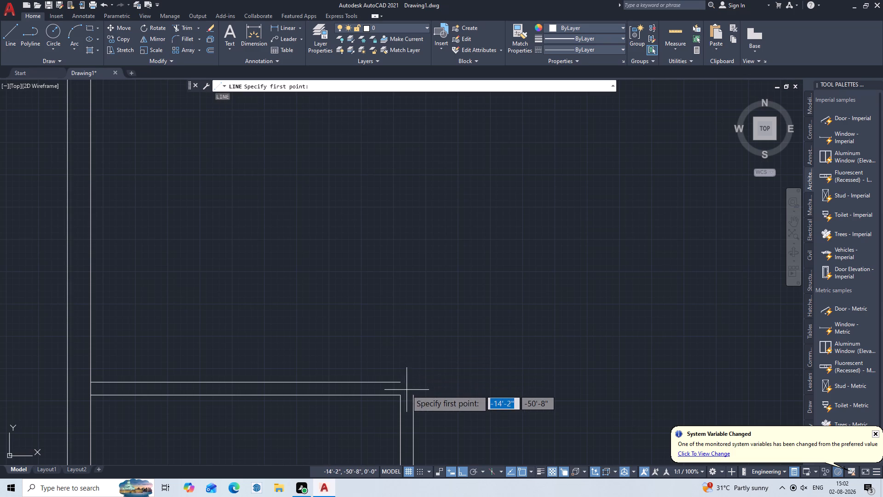
double_click(401, 386)
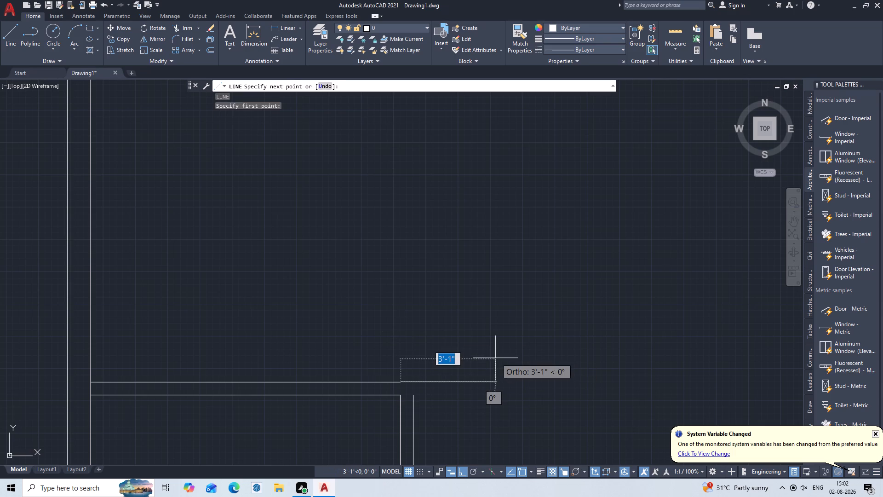
double_click(495, 358)
key(Escape)
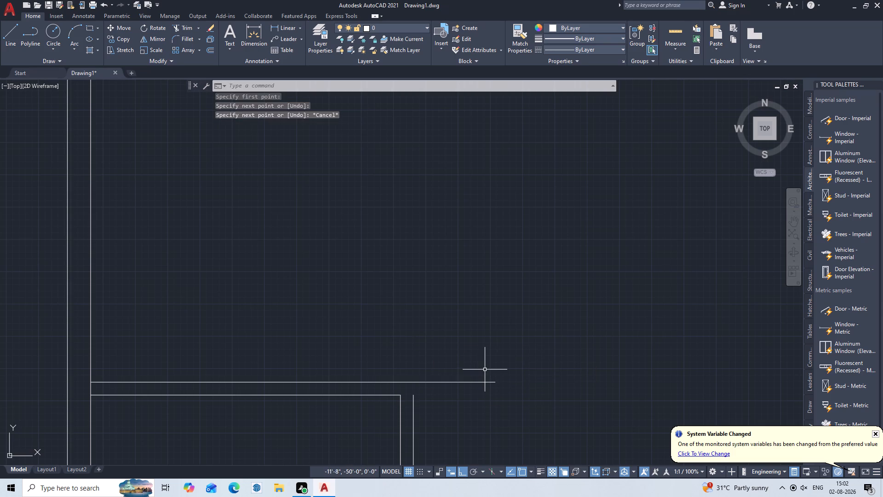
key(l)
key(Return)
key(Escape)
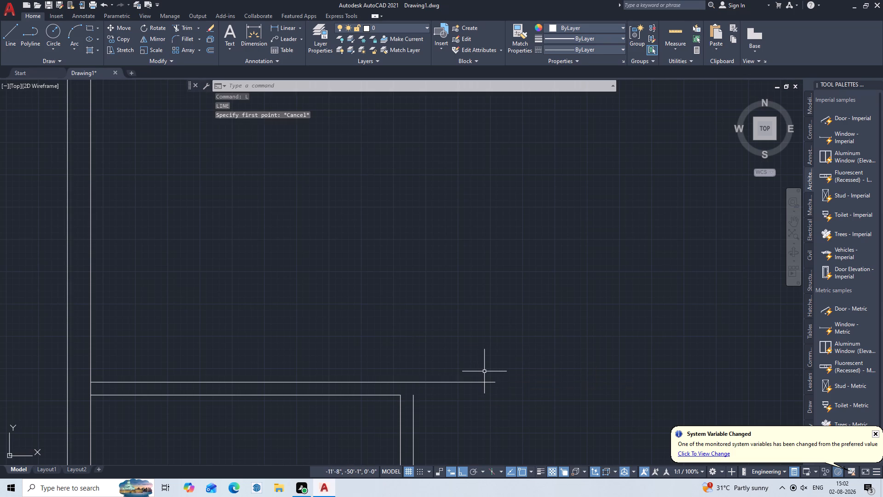
Extend the small room's outer vertical partition line up to the newly drawn horizontal line.
text(EX)
key(Return)
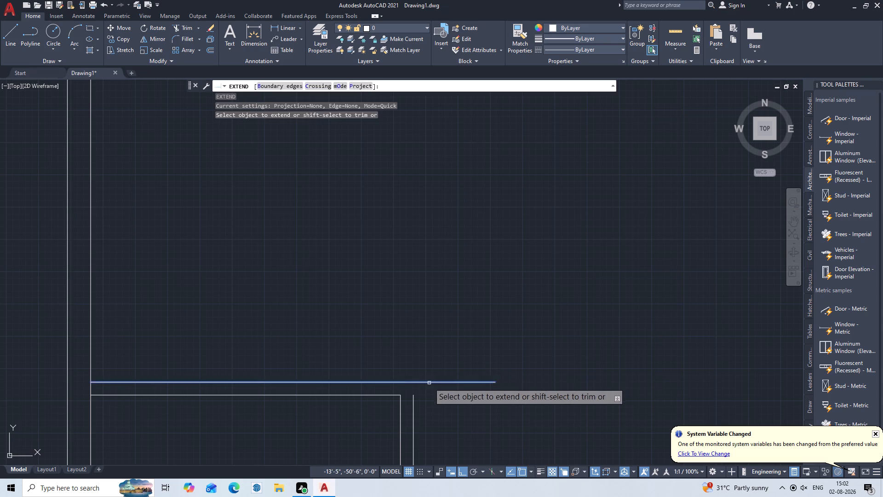
click(413, 397)
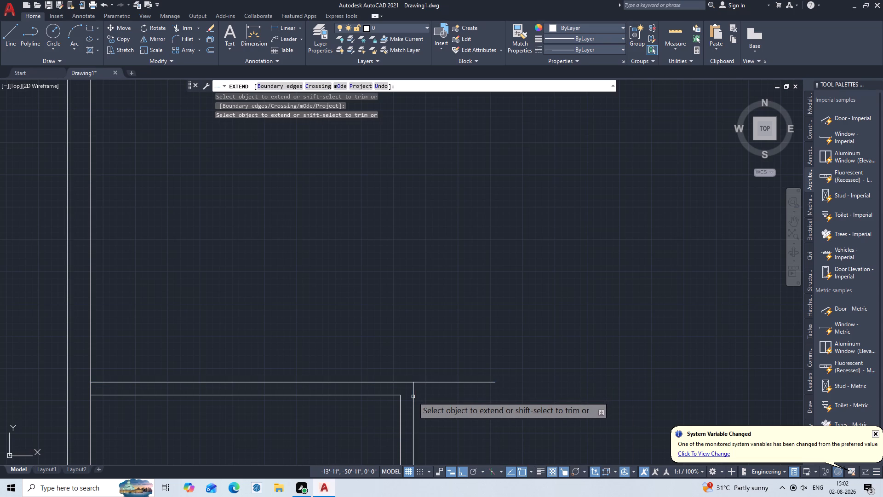
key(Escape)
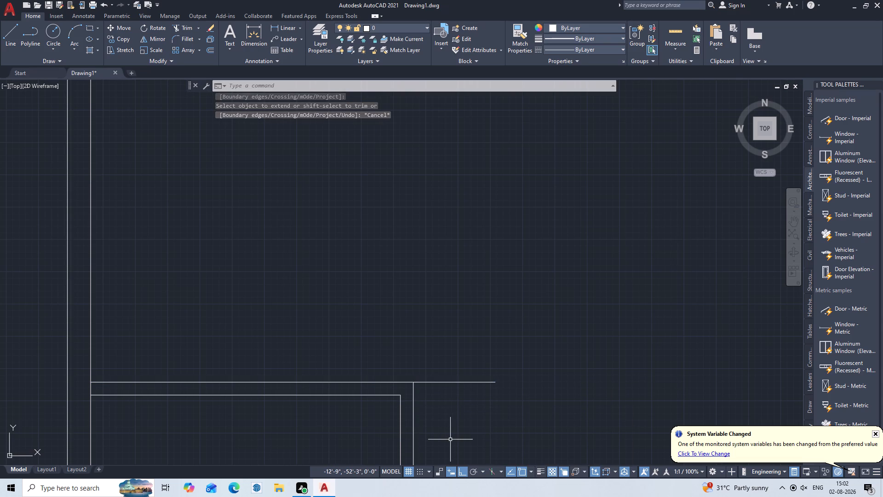
Trim the horizontal line's overhang beyond the outer vertical line to close the small room's outer corner.
key(t)
key(r)
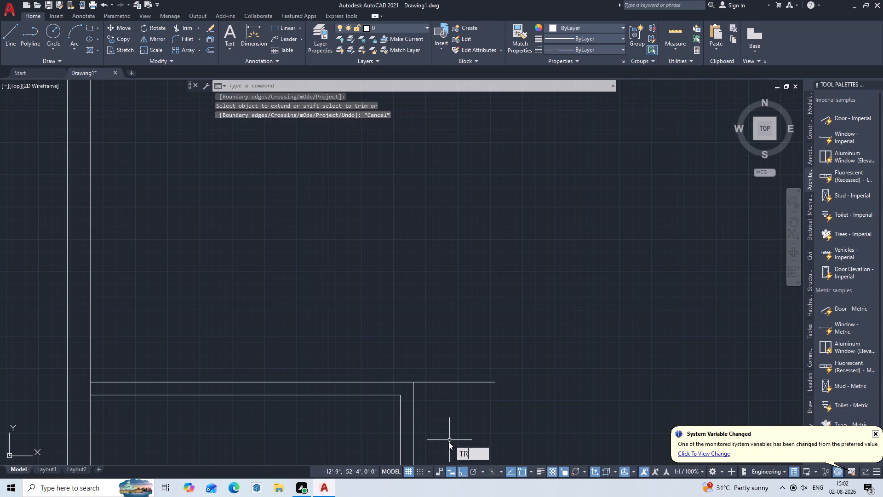
key(Return)
key(Return)
double_click(459, 360)
click(462, 398)
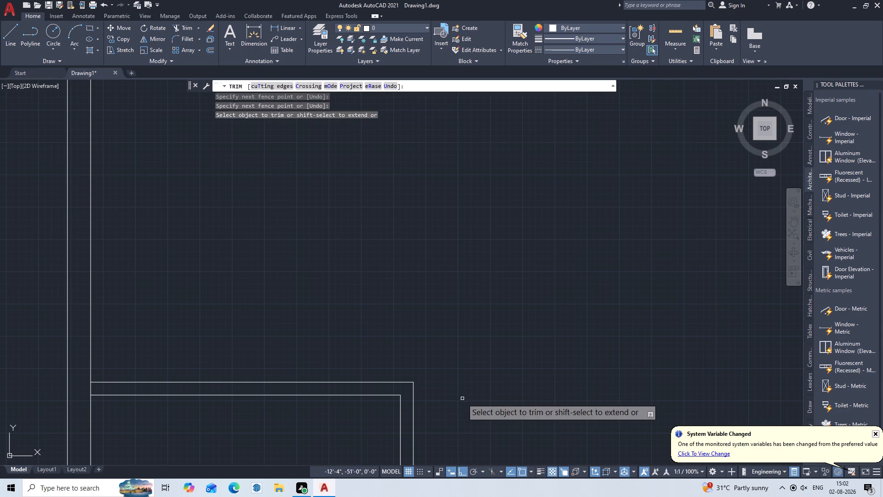
key(Escape)
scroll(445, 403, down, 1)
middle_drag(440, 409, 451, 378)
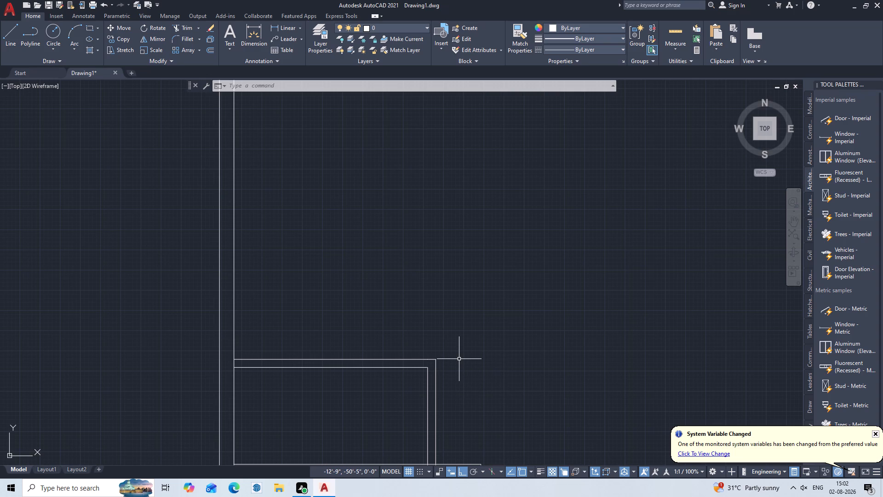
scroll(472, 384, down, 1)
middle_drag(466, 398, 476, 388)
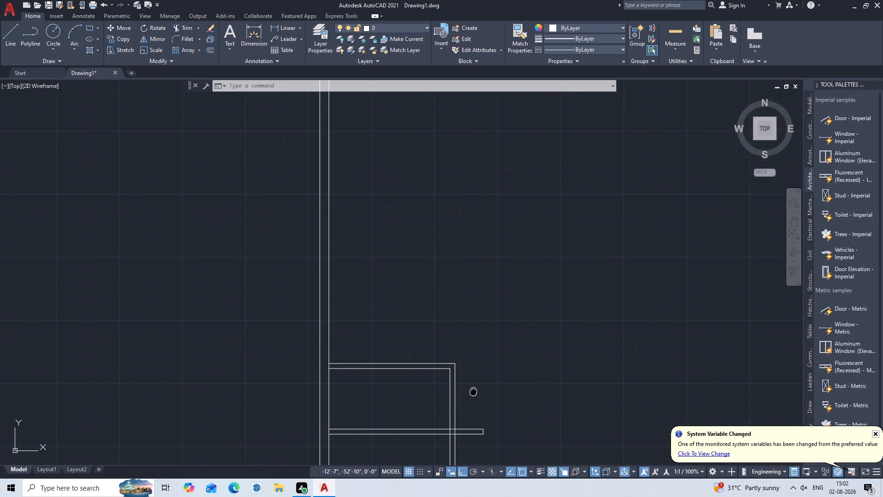
Undo the trim, the extension and the added horizontal line at the small room's outer top corner.
middle_drag(476, 388, 457, 243)
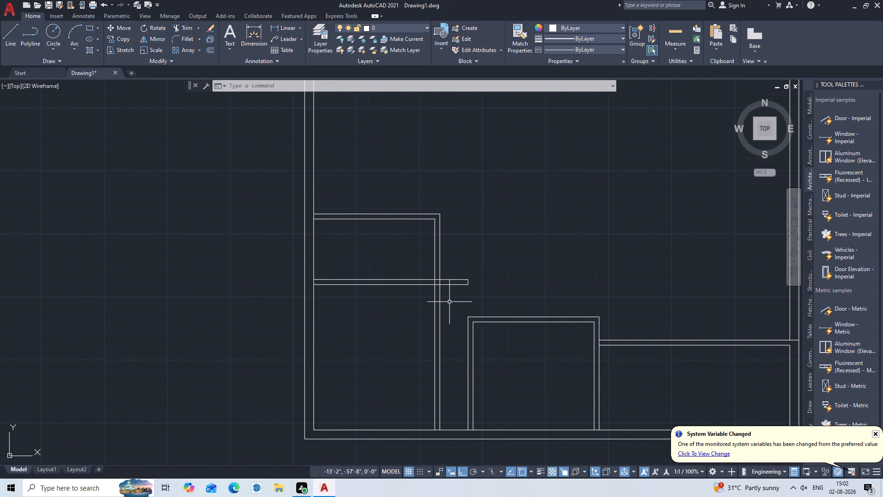
key(ctrl+z)
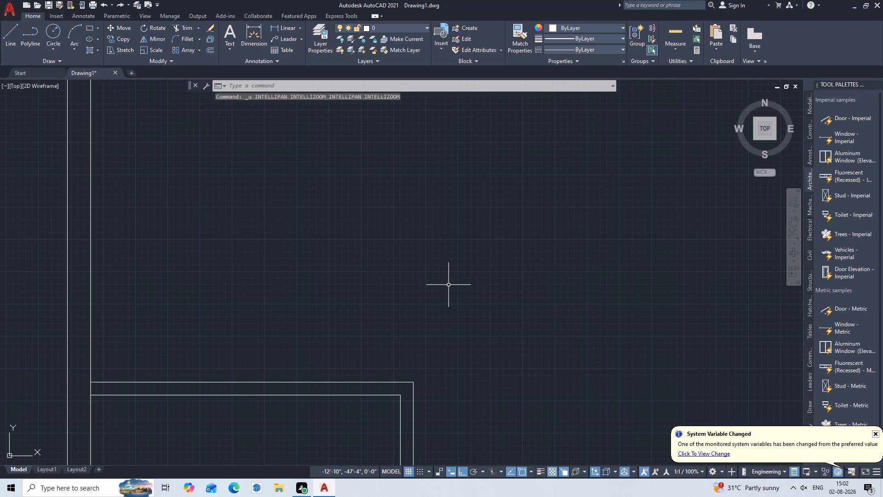
key(ctrl+z)
key(ctrl+z)
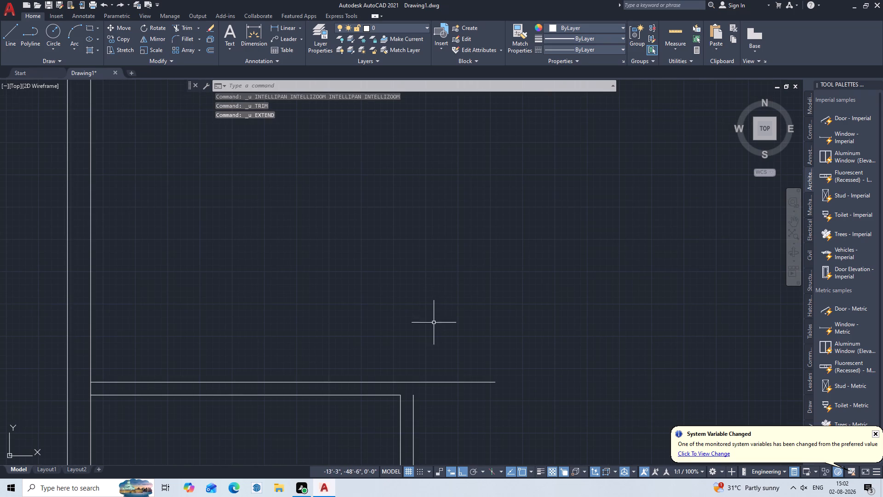
key(ctrl+z)
key(ctrl+z)
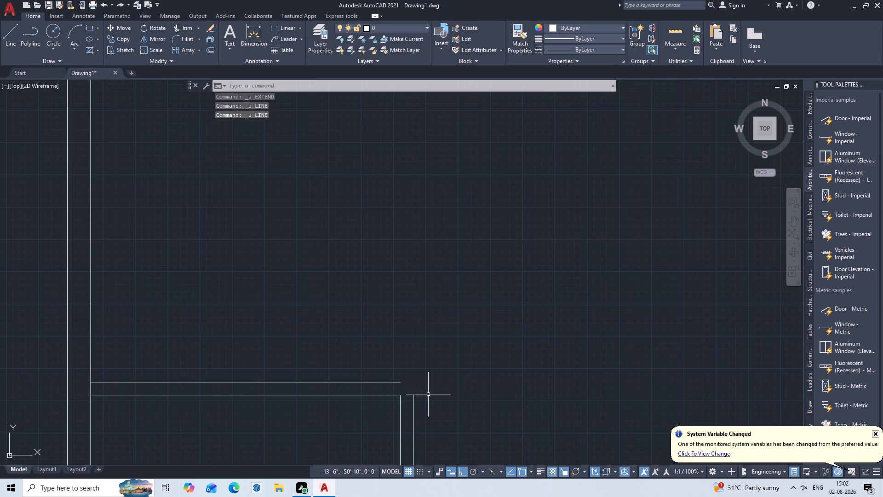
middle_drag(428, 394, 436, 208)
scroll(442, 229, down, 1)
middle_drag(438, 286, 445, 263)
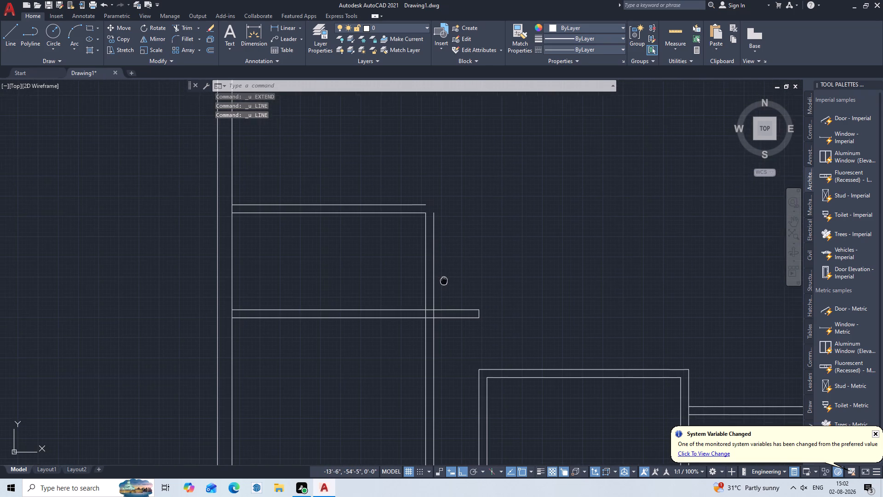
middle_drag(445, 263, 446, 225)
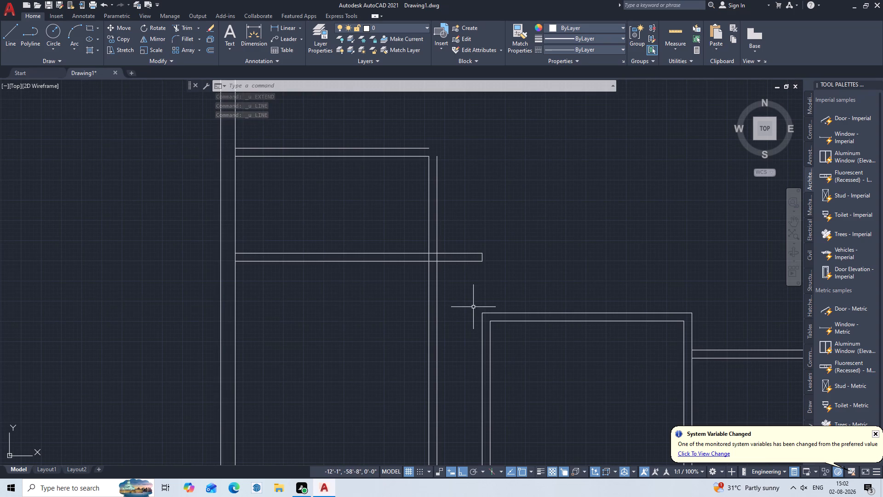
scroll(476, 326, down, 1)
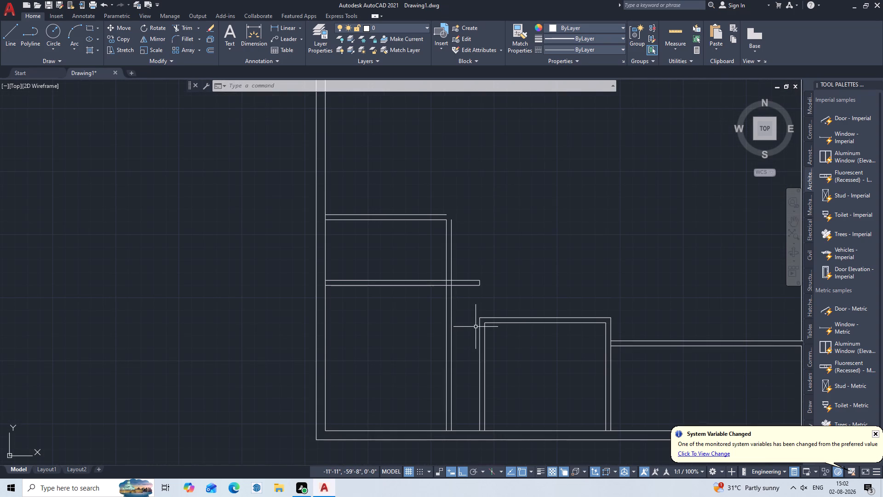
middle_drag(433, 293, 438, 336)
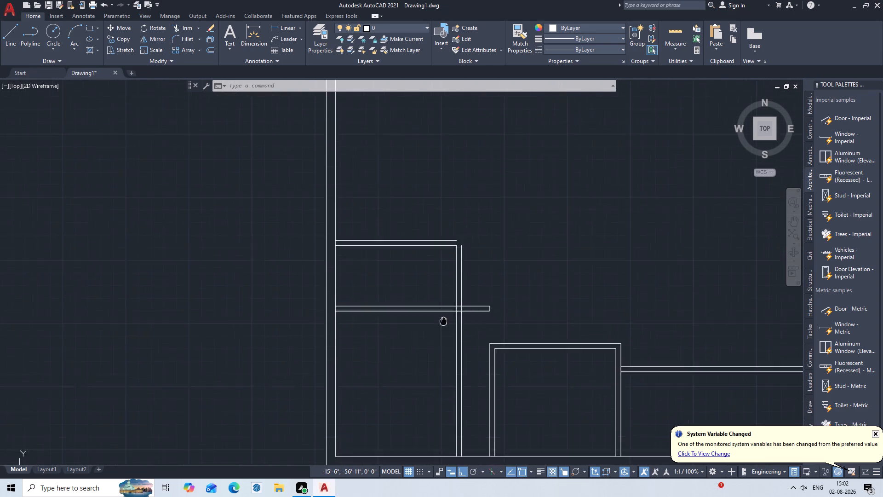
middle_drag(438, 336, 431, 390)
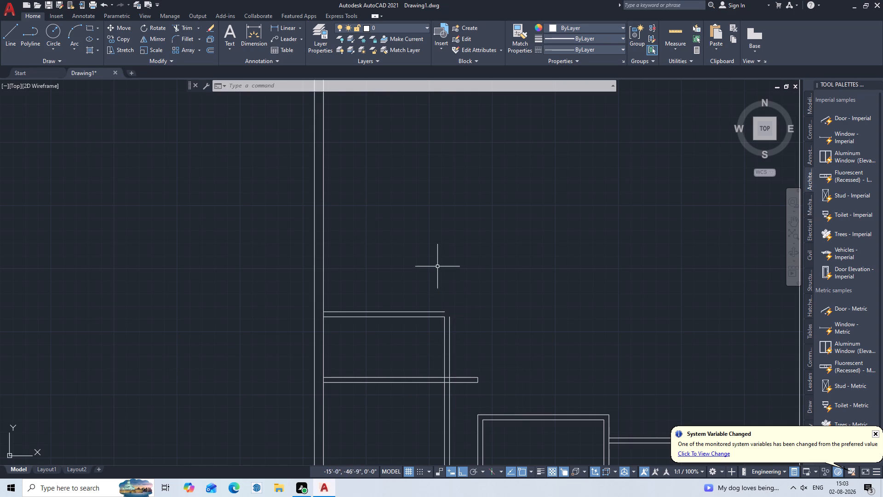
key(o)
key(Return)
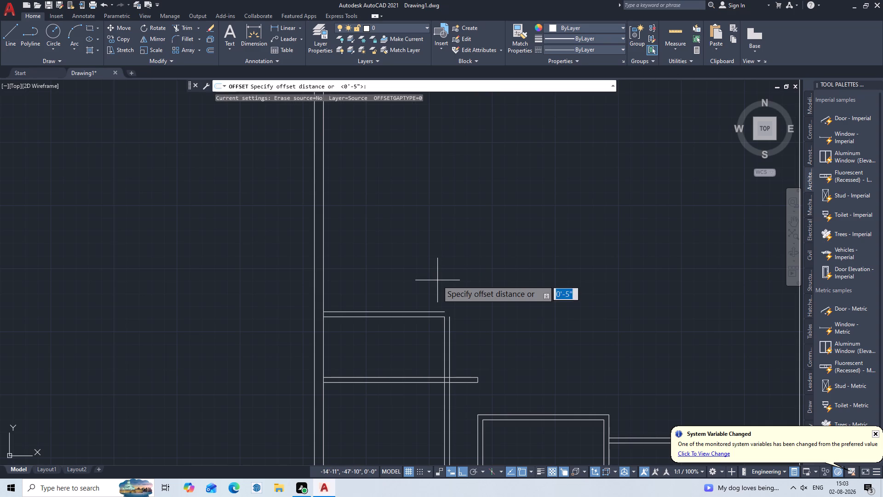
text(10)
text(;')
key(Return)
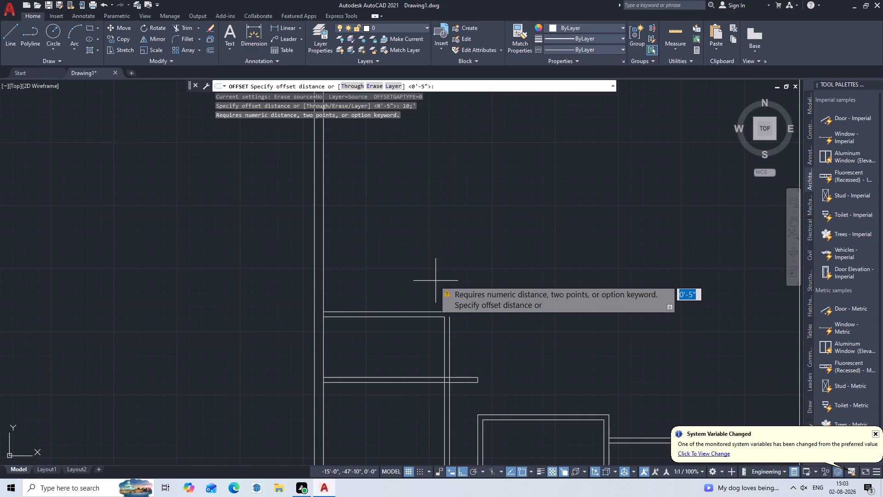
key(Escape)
Offset the small room's outer top line 10' upward to start another partition off the left outer wall.
key(o)
key(Return)
text(10')
key(Return)
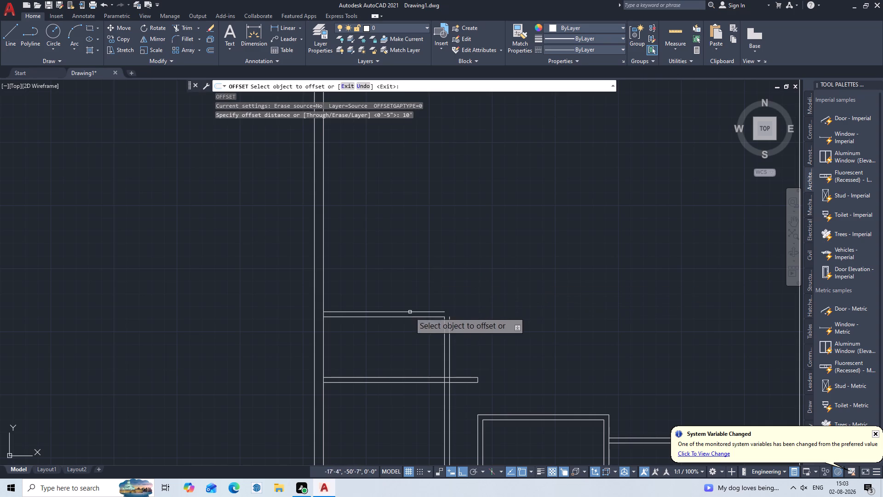
click(410, 311)
double_click(411, 283)
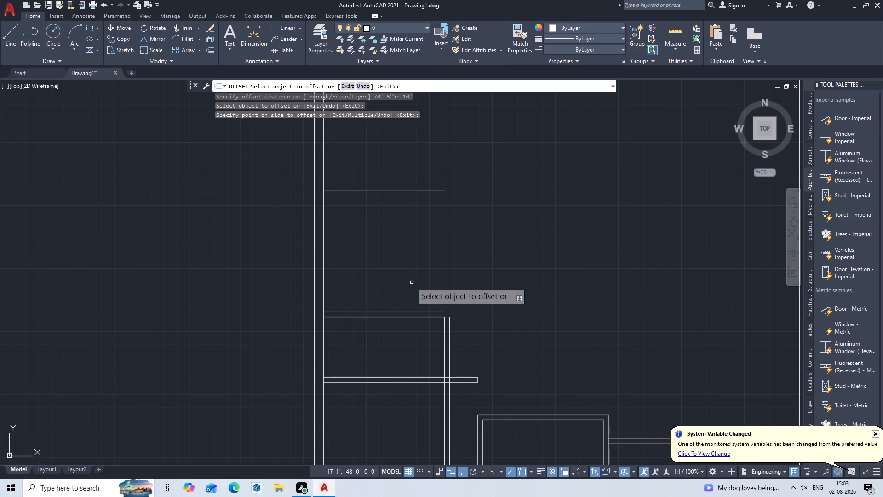
key(Escape)
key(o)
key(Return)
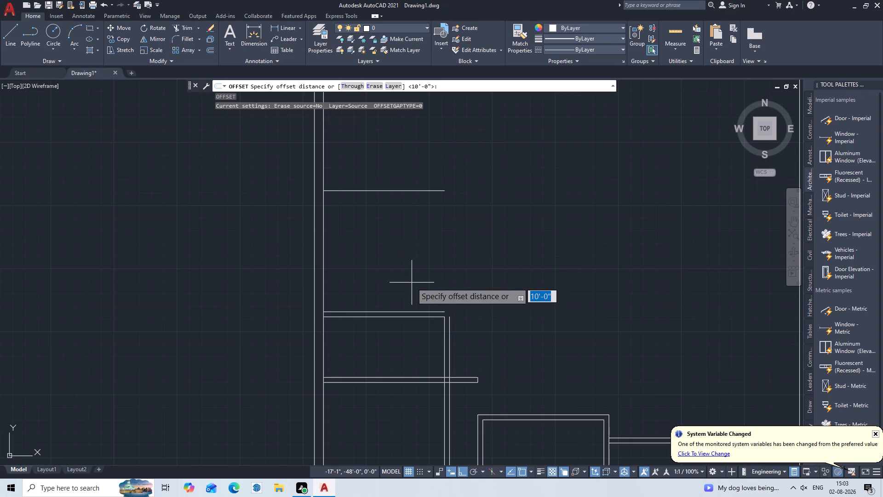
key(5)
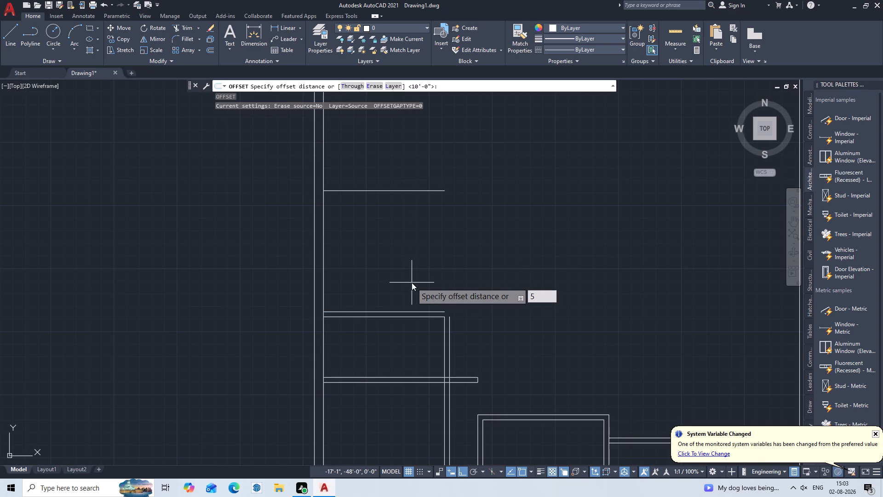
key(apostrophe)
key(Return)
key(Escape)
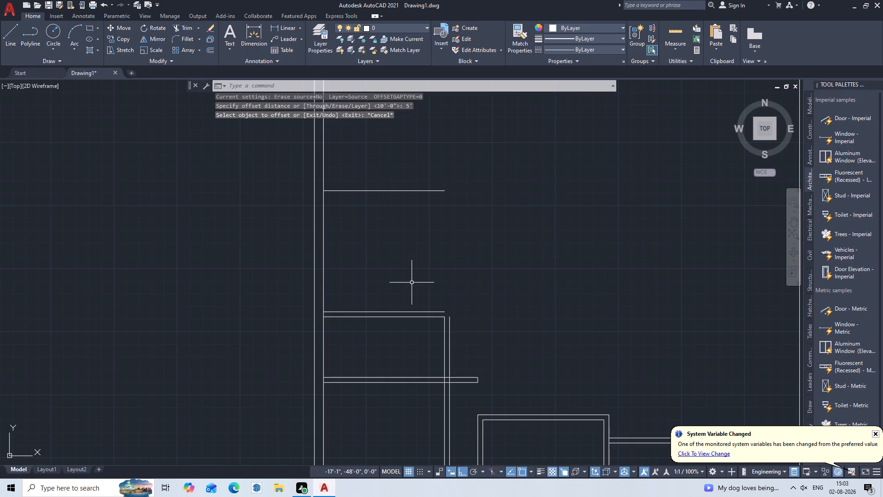
Offset the new horizontal line 5" upward to form the partition's thickness.
key(o)
key(Return)
key(5)
key(shift+quotedbl)
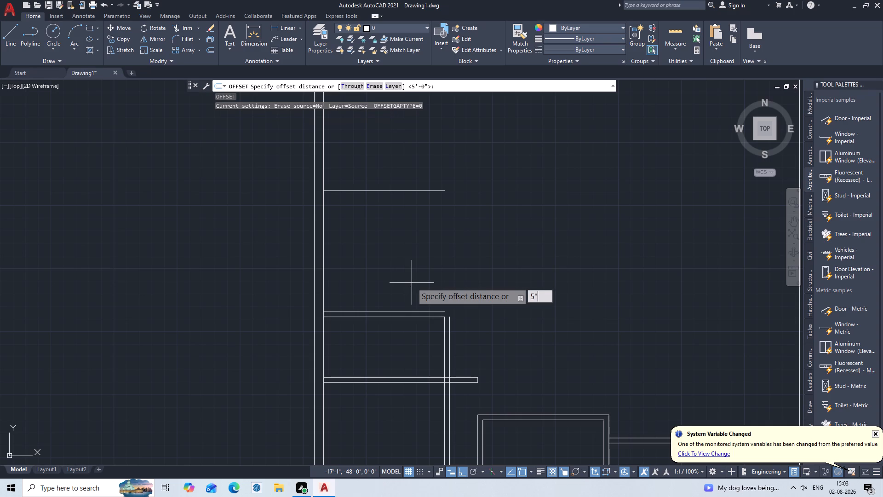
key(Return)
double_click(413, 190)
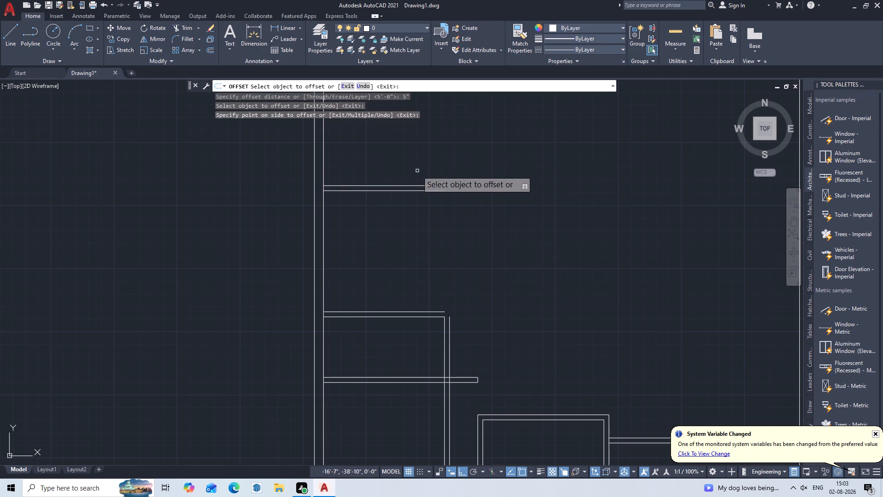
click(417, 171)
key(Escape)
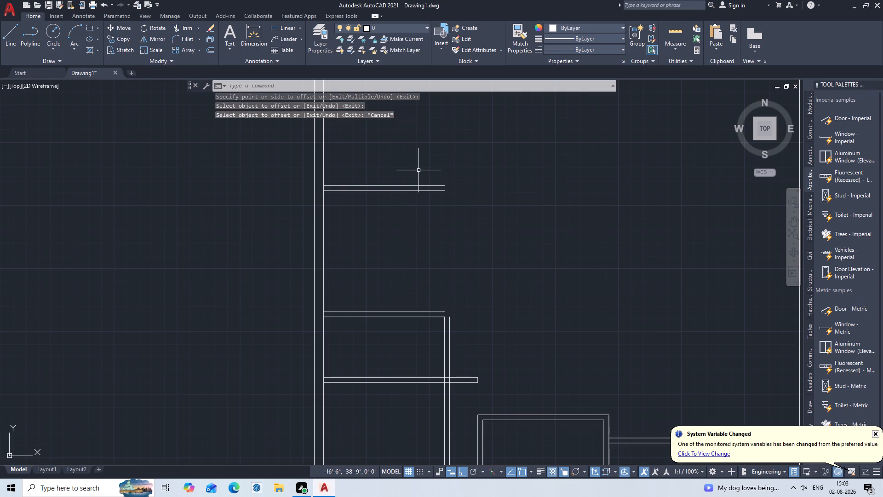
Offset the upper line of the new 5" partition 10' upward.
middle_drag(419, 170, 423, 266)
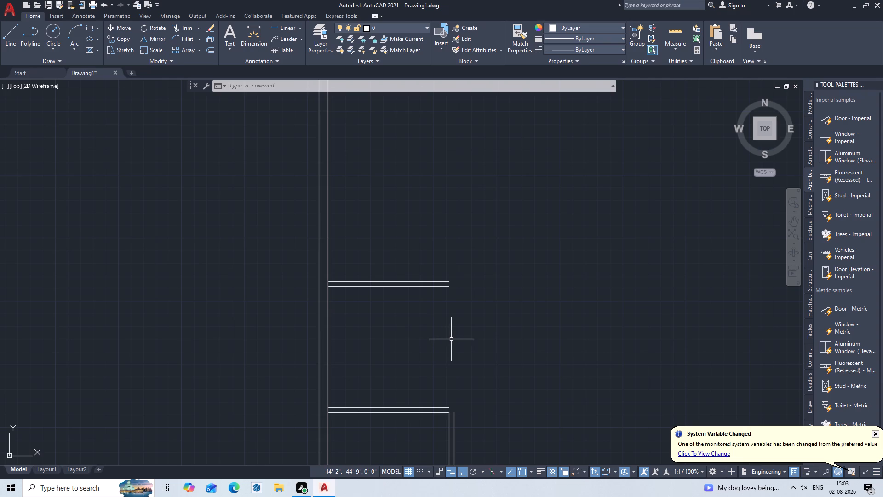
key(o)
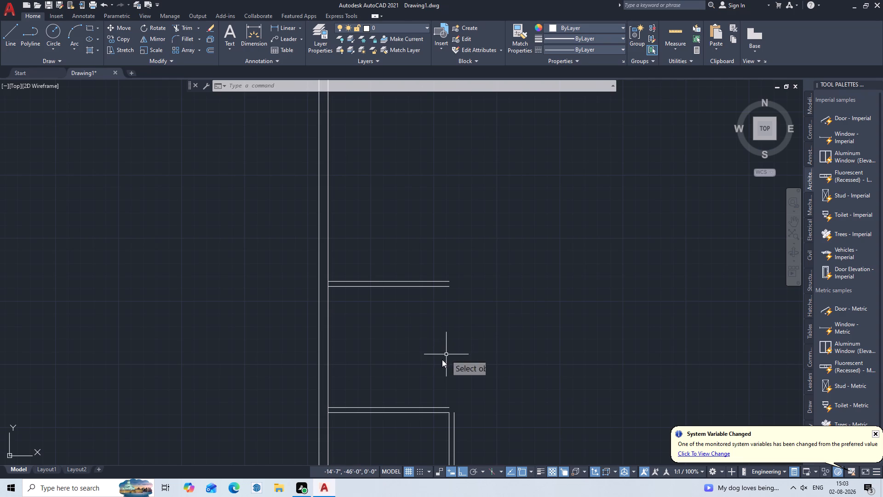
key(Return)
key(1)
key(0)
key(apostrophe)
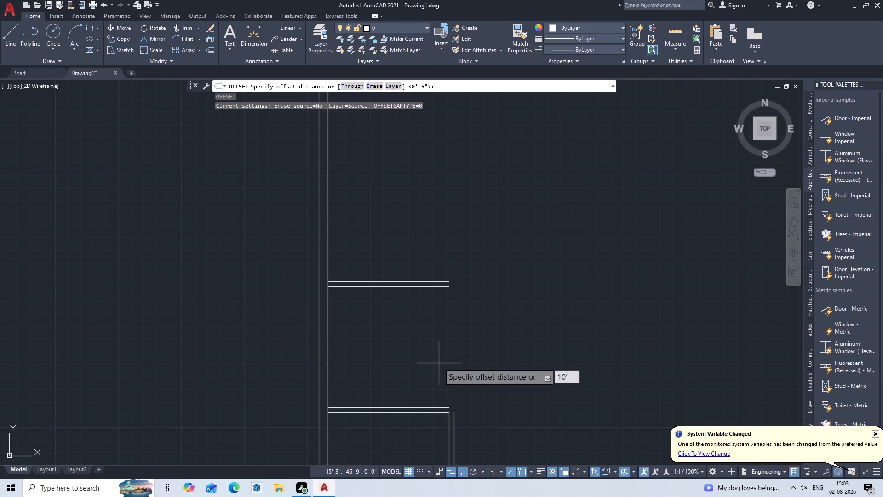
key(Return)
click(440, 282)
click(446, 243)
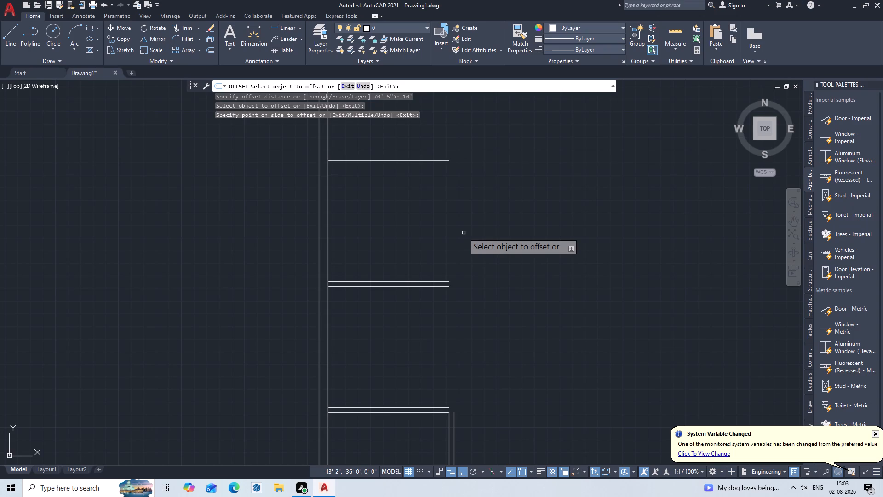
key(Escape)
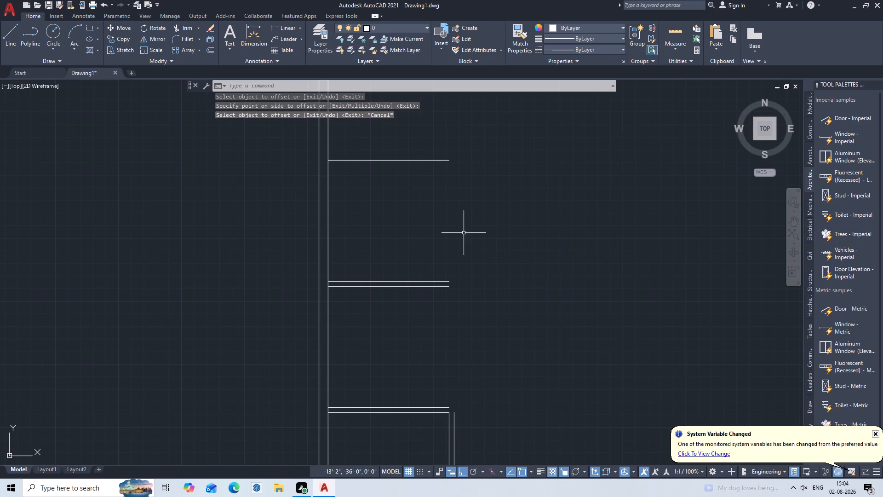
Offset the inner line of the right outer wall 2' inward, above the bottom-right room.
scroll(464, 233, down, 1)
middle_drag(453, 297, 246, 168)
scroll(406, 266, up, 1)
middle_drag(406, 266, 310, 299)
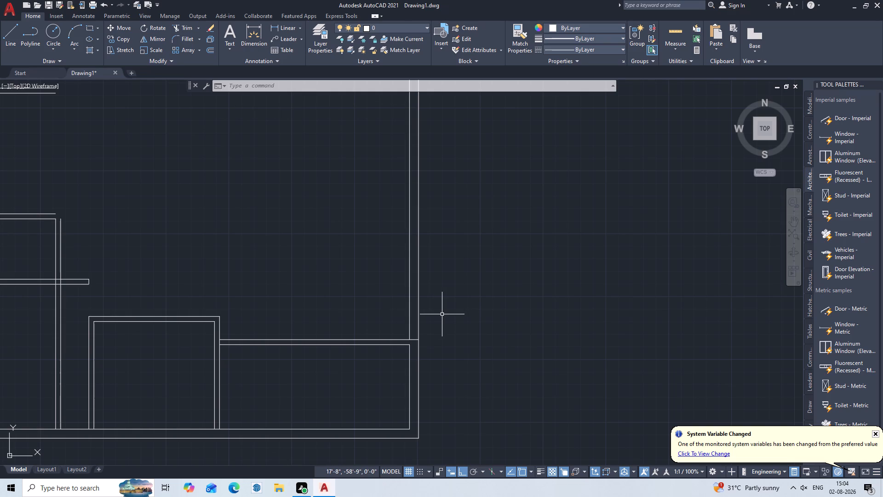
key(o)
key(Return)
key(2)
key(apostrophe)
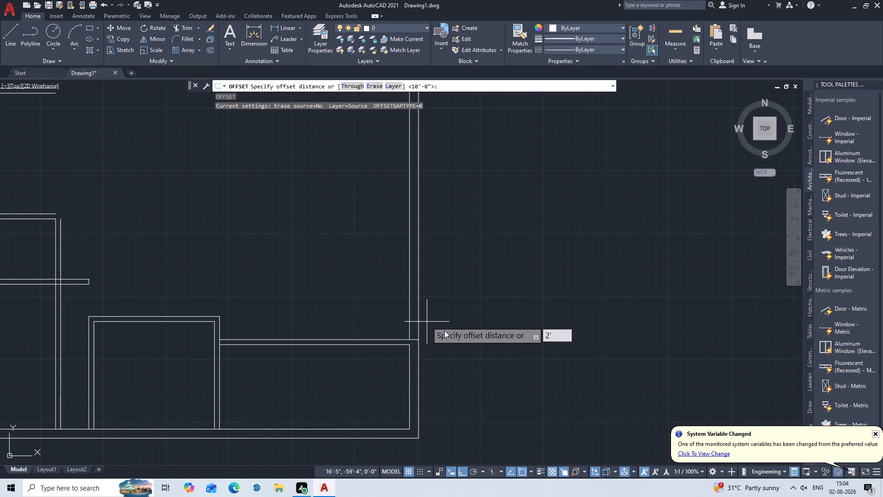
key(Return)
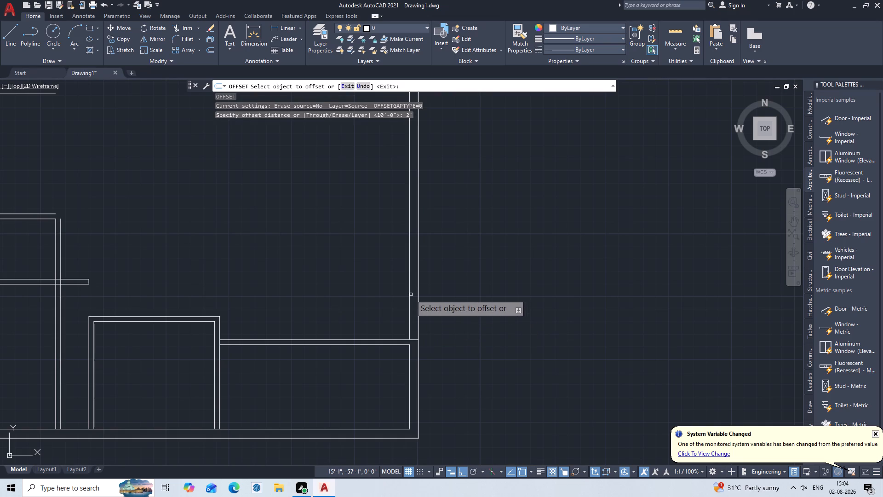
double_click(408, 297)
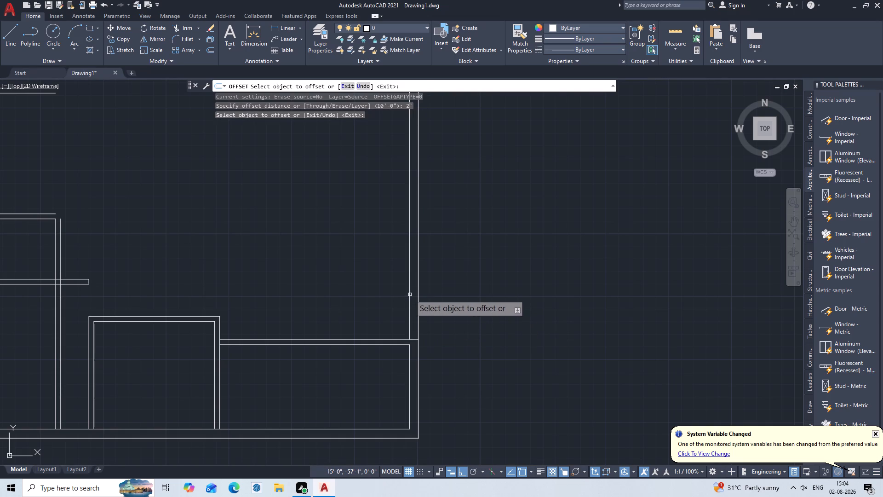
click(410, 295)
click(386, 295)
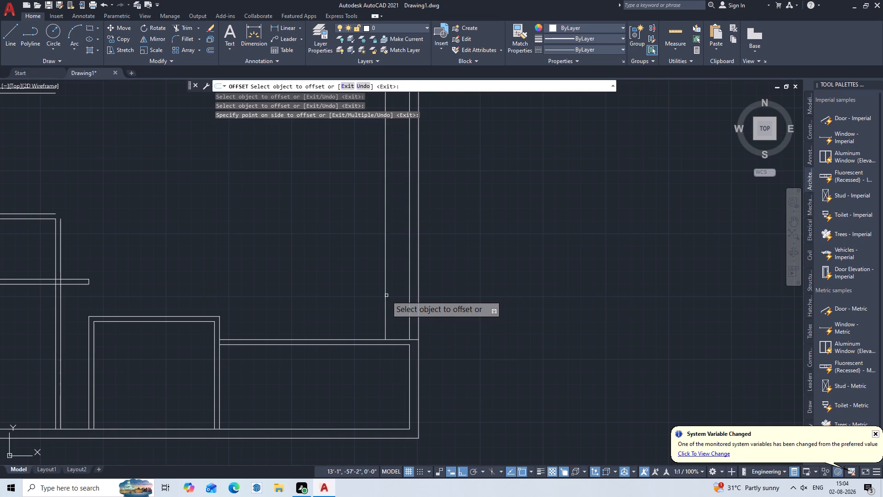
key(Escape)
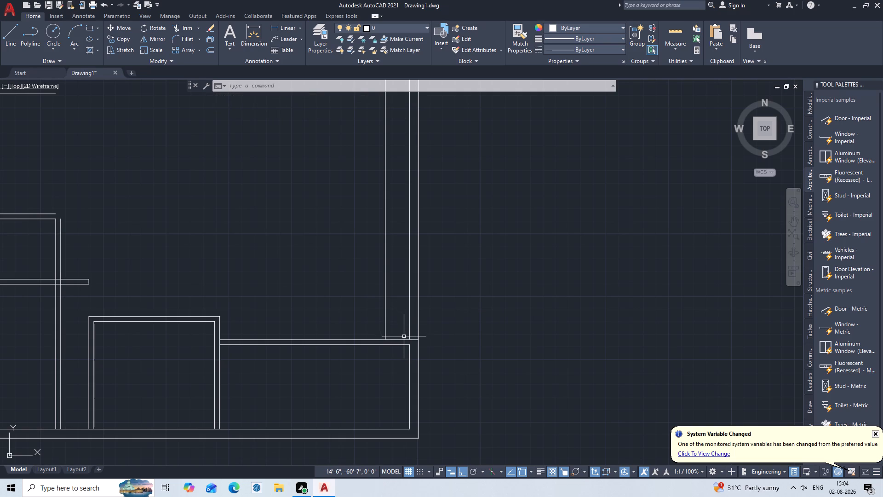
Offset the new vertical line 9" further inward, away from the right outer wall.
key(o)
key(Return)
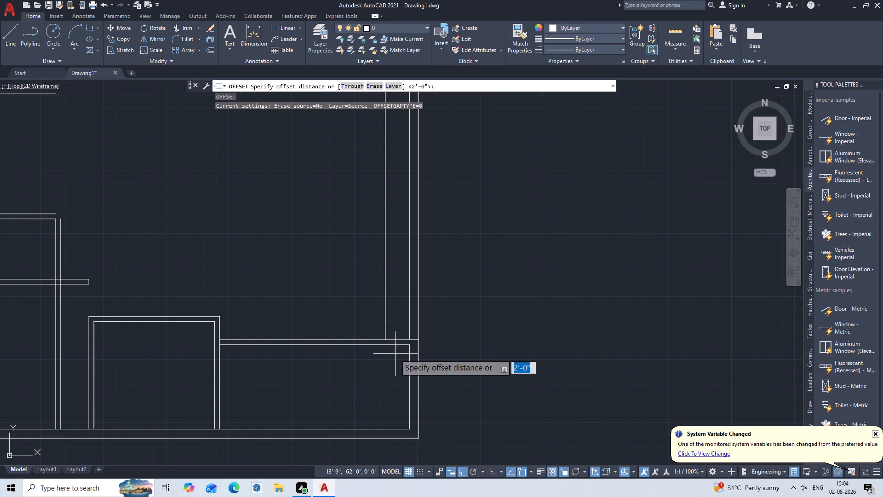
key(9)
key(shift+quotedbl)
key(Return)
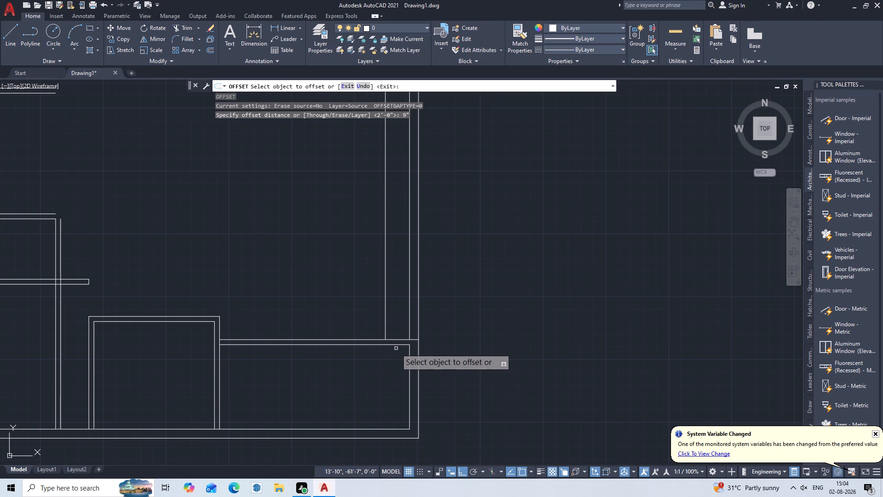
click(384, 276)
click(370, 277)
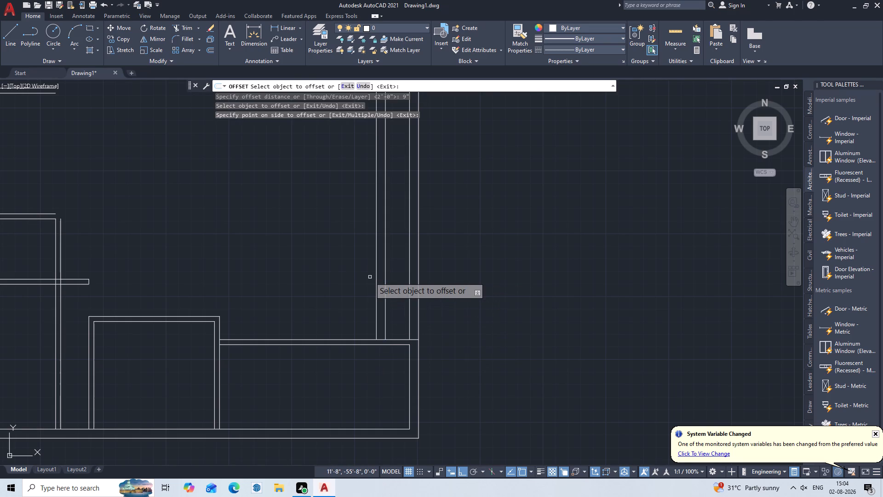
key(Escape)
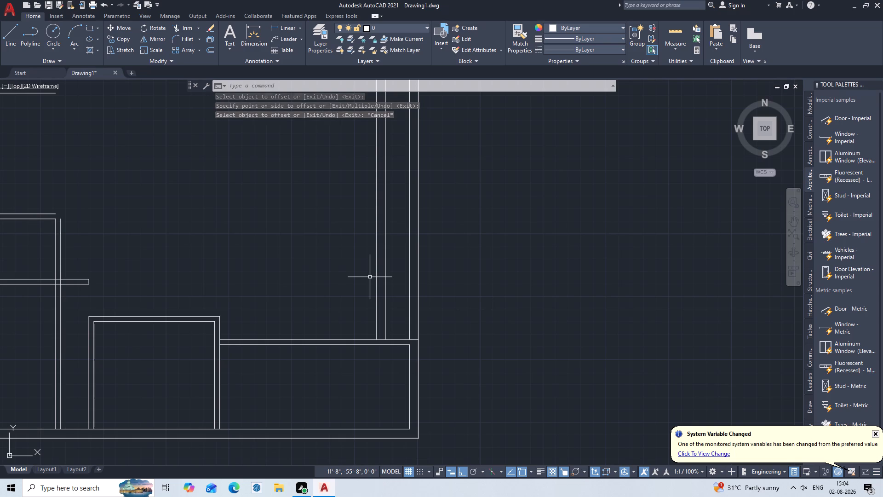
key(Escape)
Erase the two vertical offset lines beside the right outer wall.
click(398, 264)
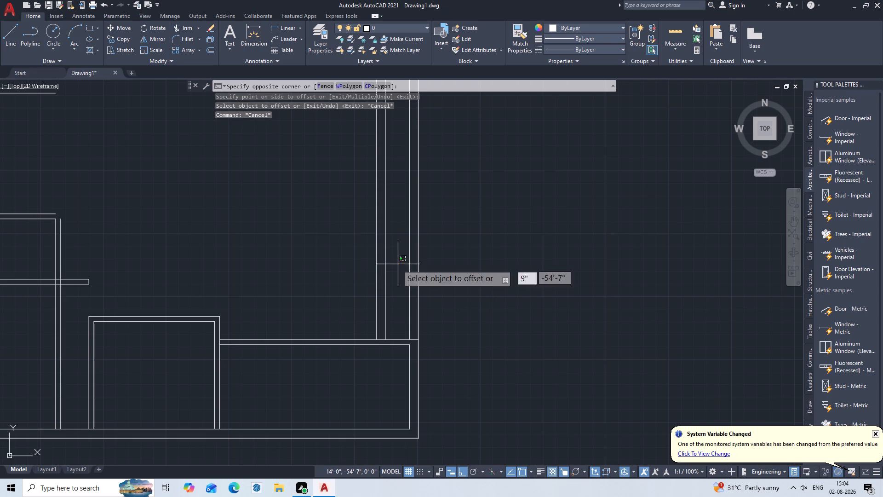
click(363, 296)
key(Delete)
Offset a line of the right outer wall by 2'.
key(o)
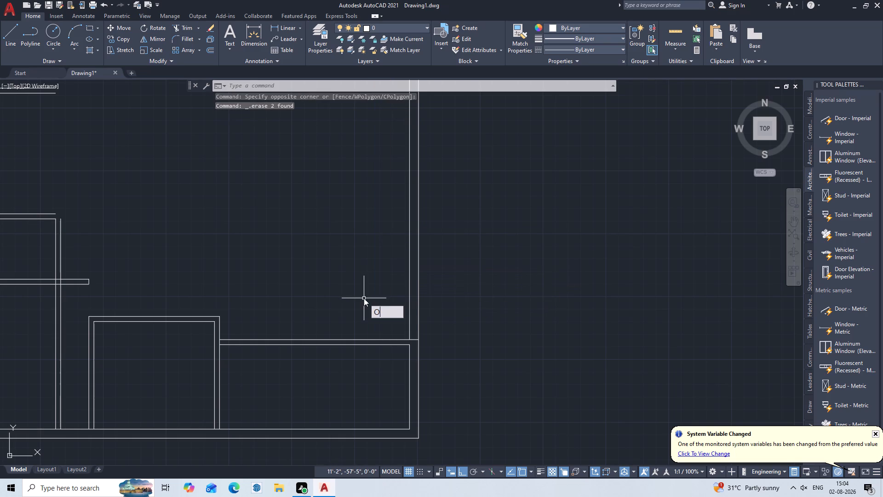
key(Return)
key(2)
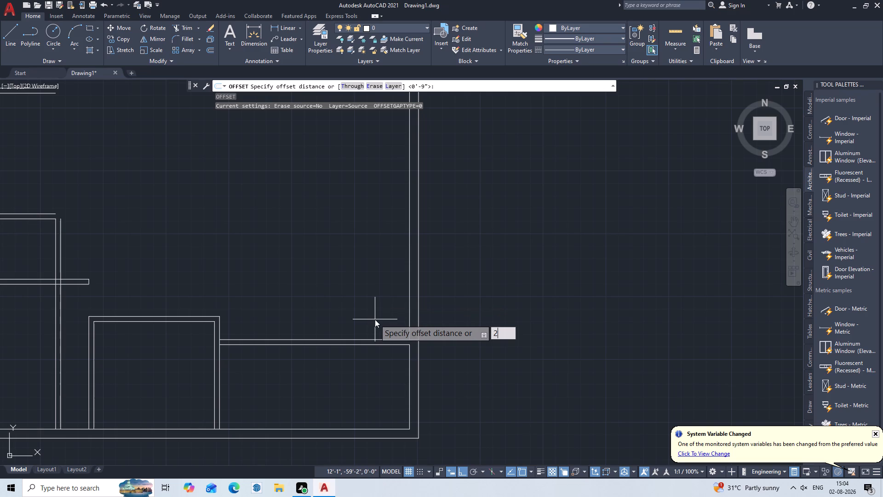
key(apostrophe)
key(Return)
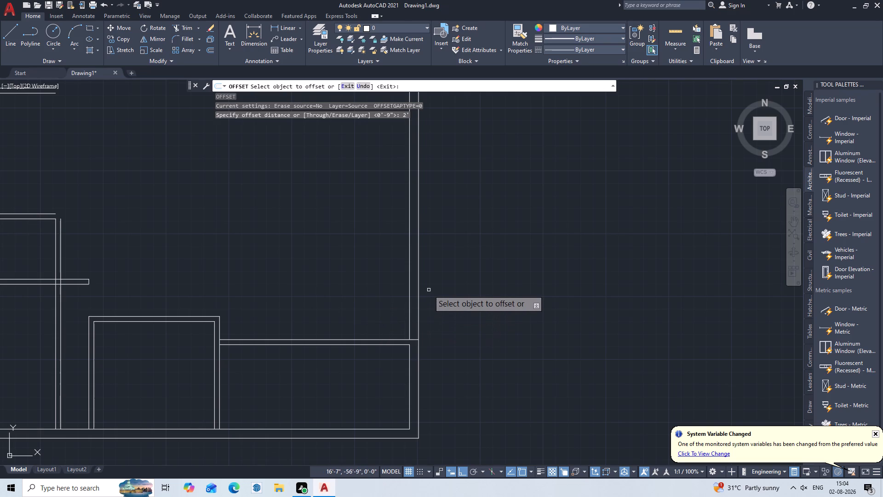
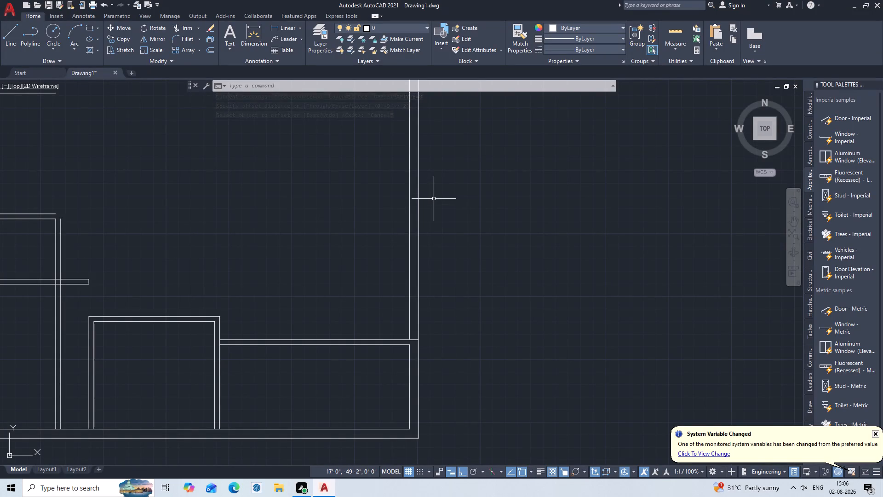
Offset the outer line of the right outer wall 2' inward.
key(Escape)
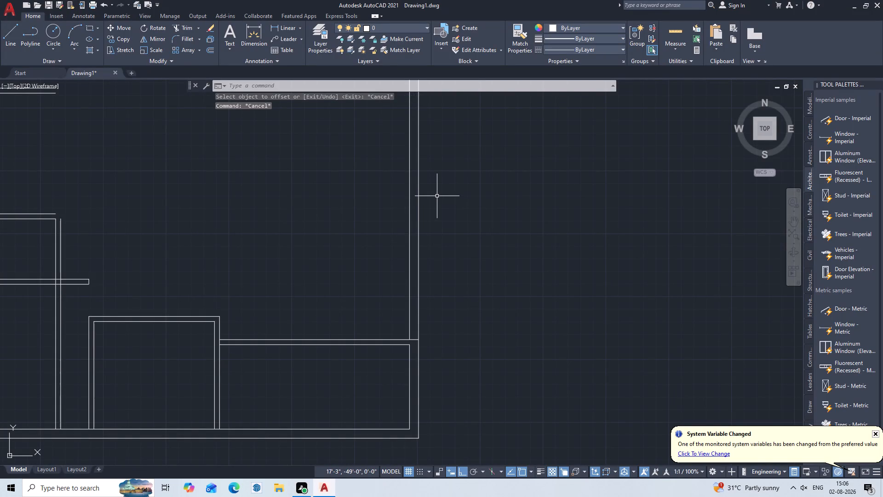
key(o)
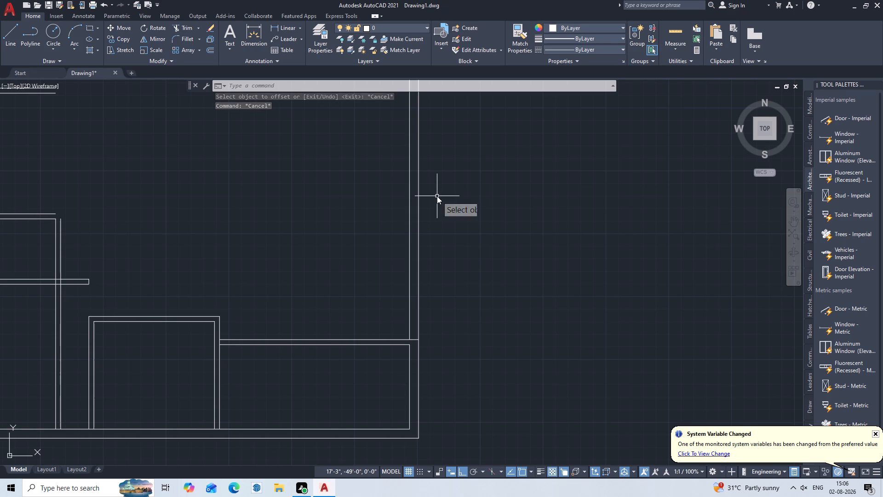
key(Return)
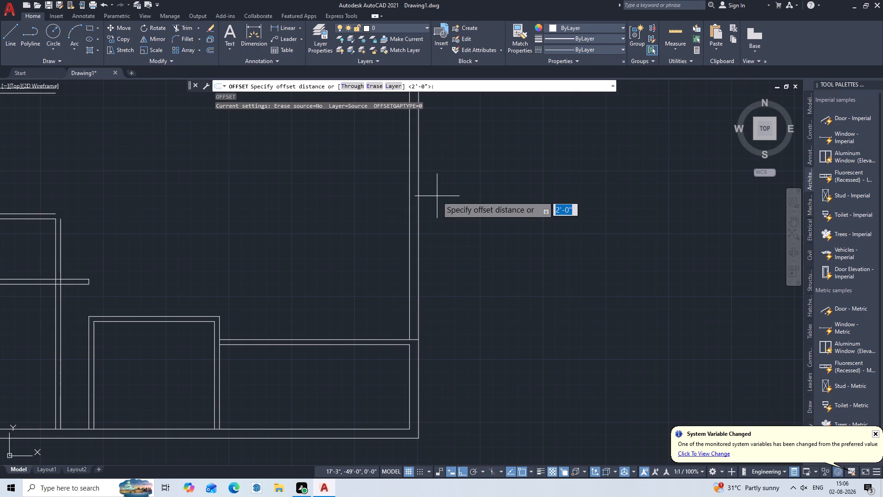
key(2)
key(apostrophe)
key(Return)
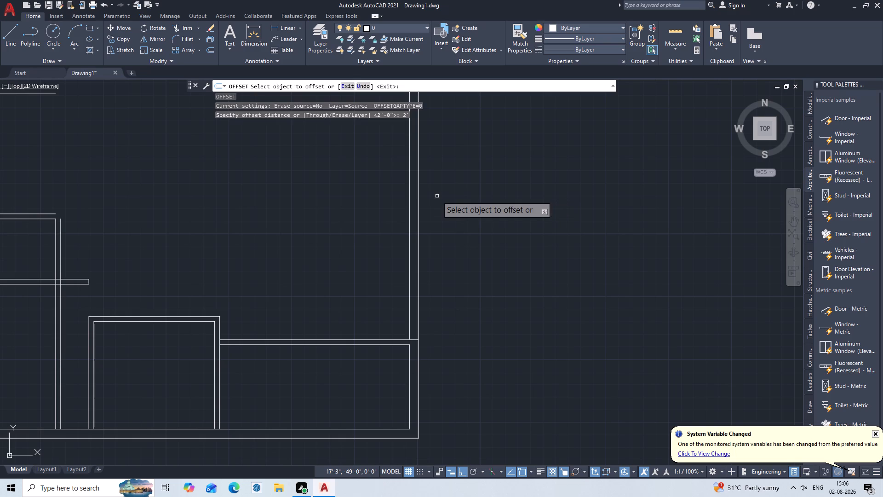
click(418, 263)
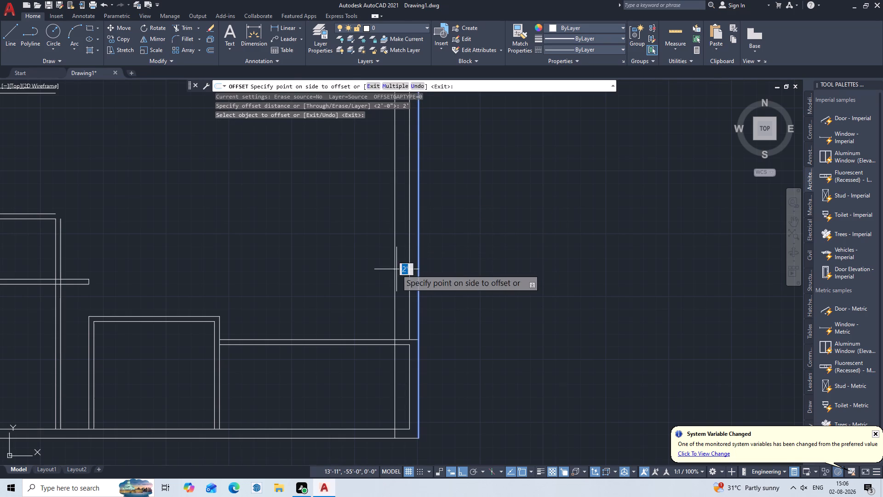
double_click(396, 269)
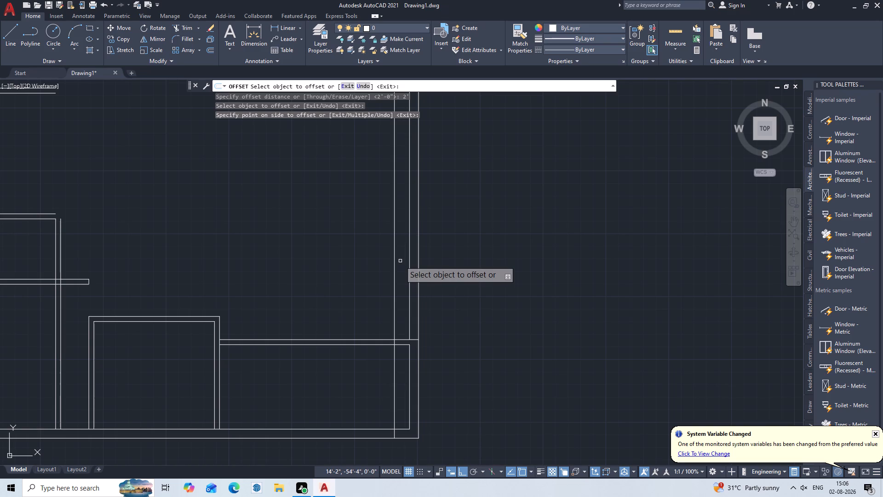
key(Escape)
Offset the new vertical line 9" further inward, away from the right outer wall.
key(o)
key(Return)
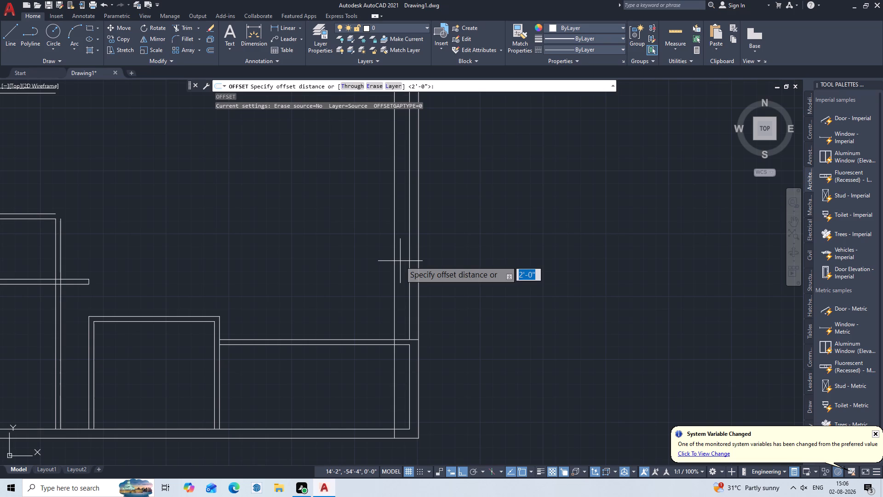
key(9)
key(shift+quotedbl)
key(Return)
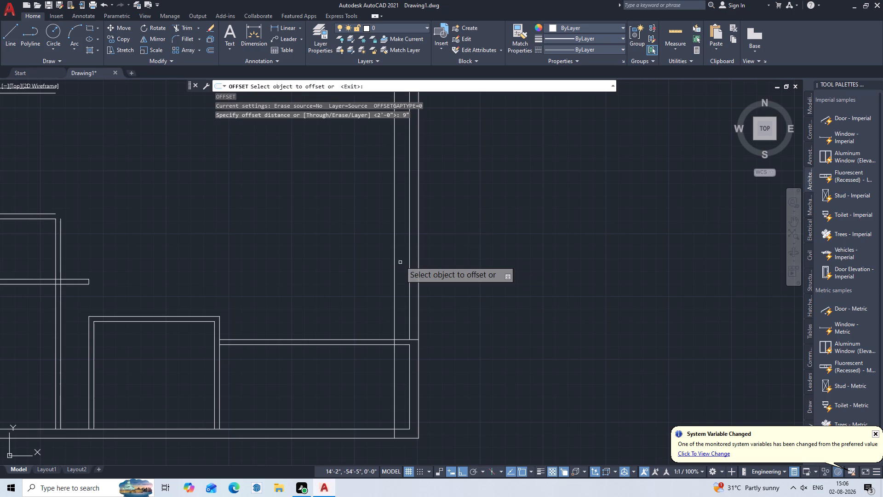
double_click(394, 284)
click(390, 285)
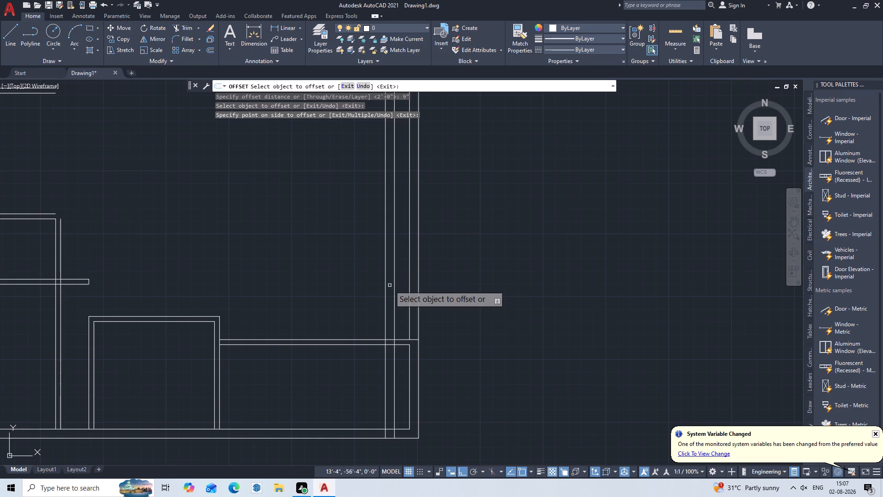
key(Escape)
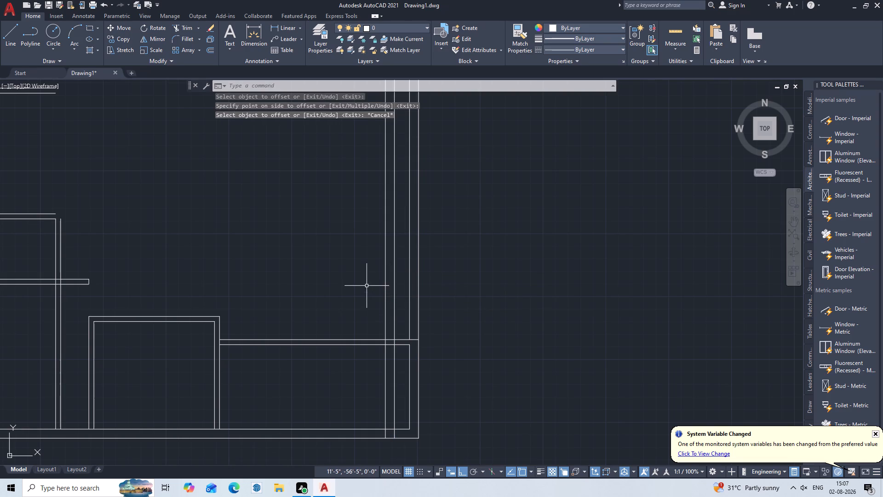
Trim the two new vertical lines where they run through the bottom-right room, its top partition and the bottom outer wall.
middle_drag(367, 286, 414, 312)
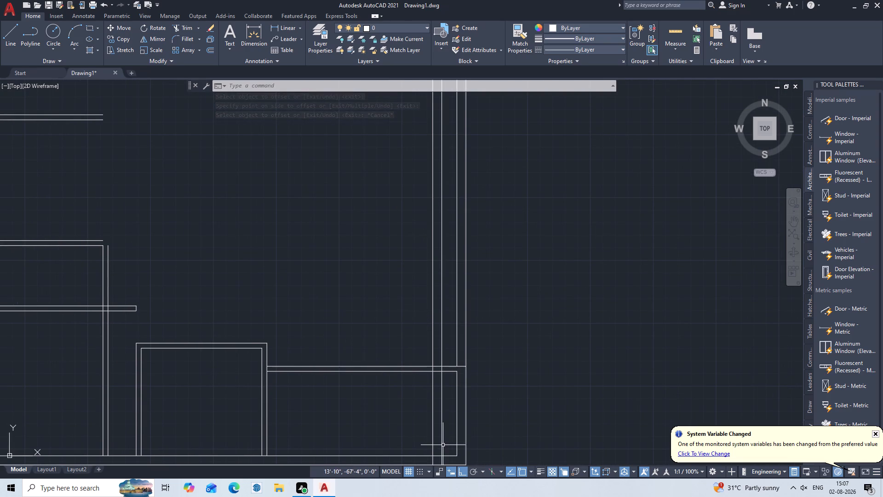
middle_drag(443, 445, 445, 370)
scroll(425, 325, up, 4)
scroll(425, 327, down, 2)
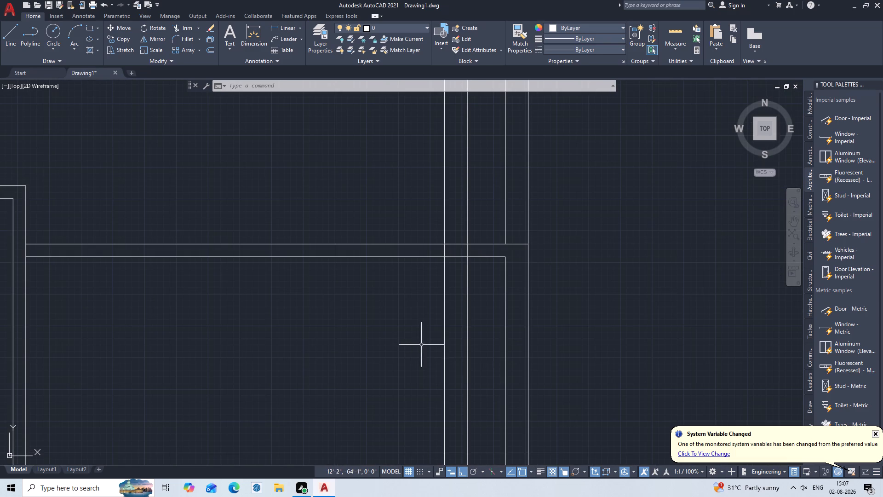
middle_drag(442, 366, 348, 304)
text(TR)
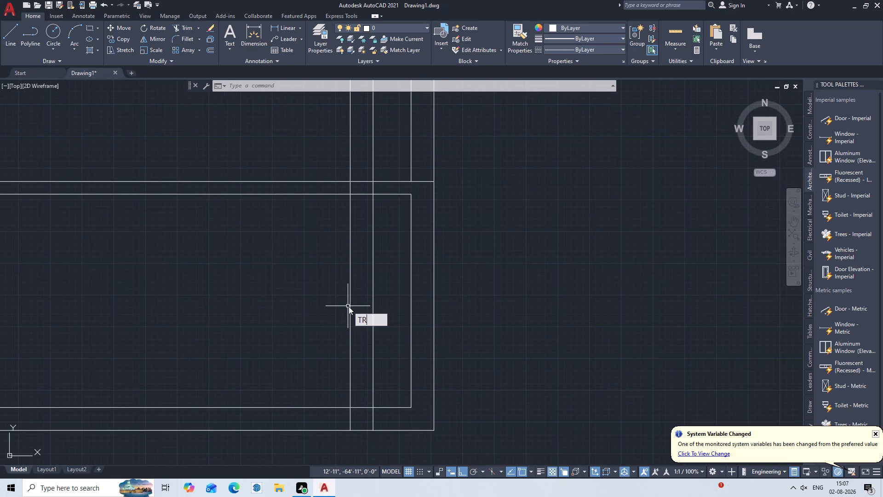
key(Return)
key(Return)
double_click(371, 186)
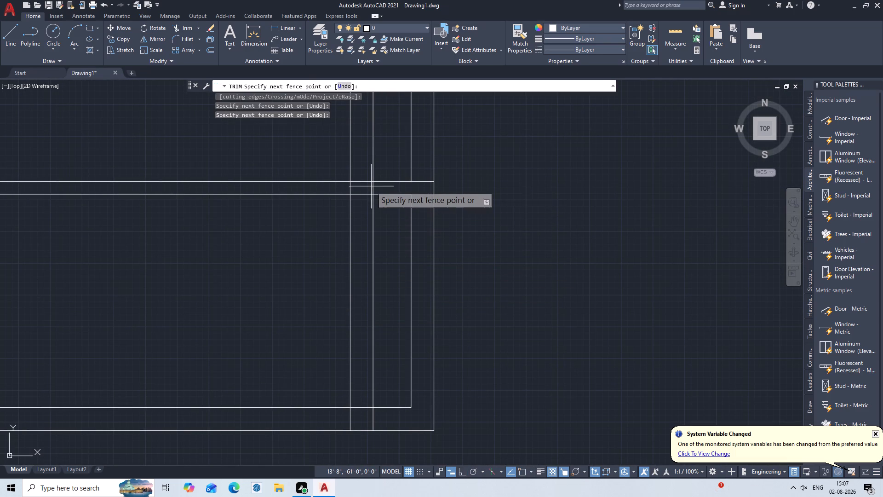
double_click(379, 187)
double_click(349, 189)
double_click(325, 266)
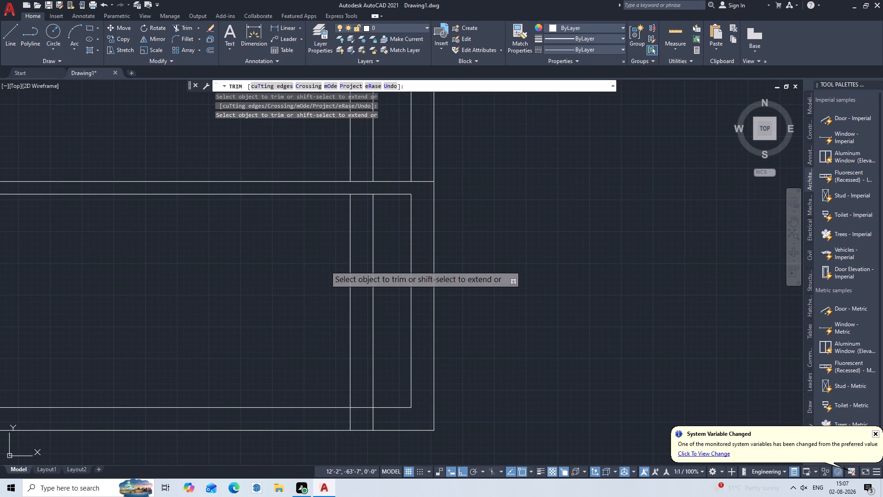
drag(325, 266, 396, 319)
click(398, 320)
scroll(376, 425, up, 1)
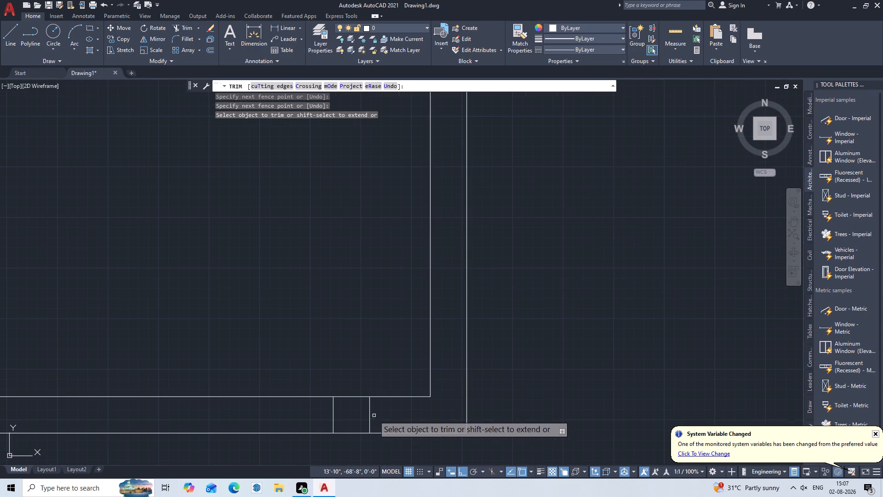
double_click(374, 416)
double_click(332, 412)
key(Escape)
scroll(334, 409, down, 2)
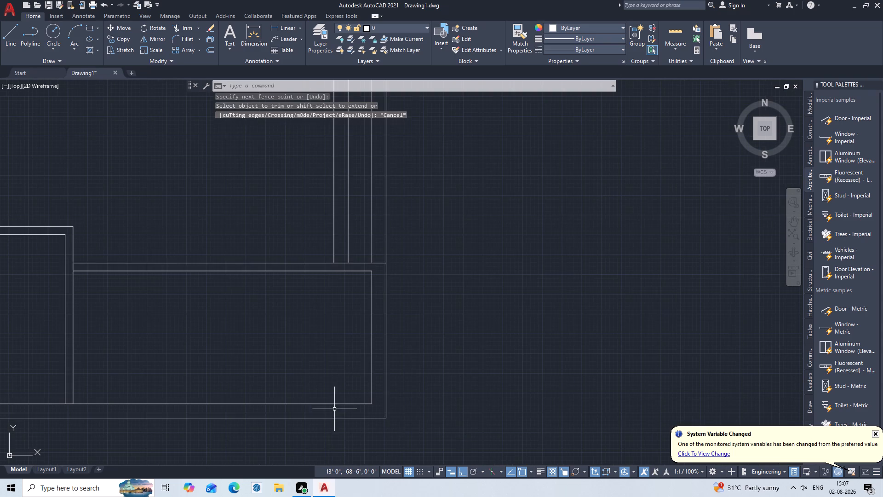
Offset the innermost of the two vertical lines beside the right outer wall 8' inward, above the bottom-right room.
middle_drag(329, 329, 384, 424)
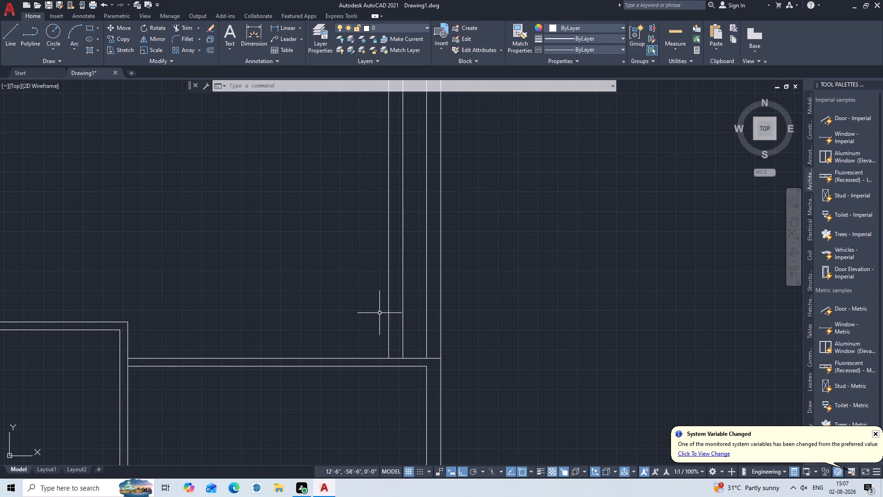
key(o)
key(Return)
key(8)
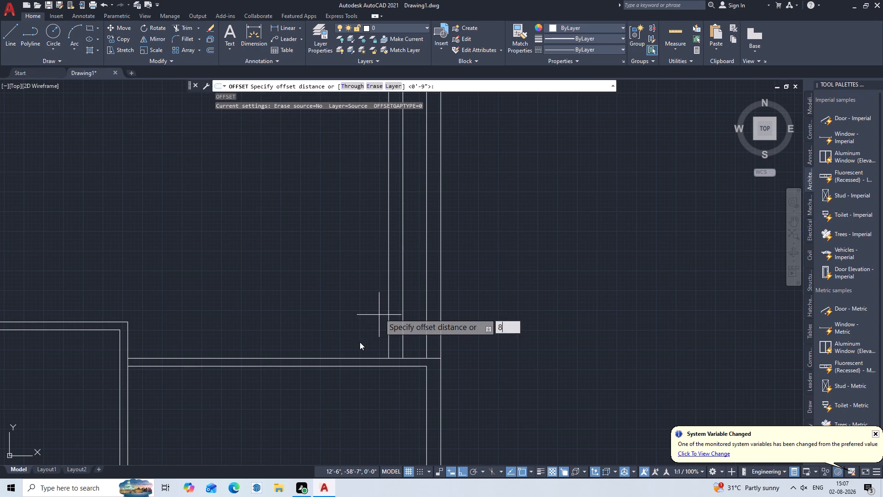
key(apostrophe)
key(Return)
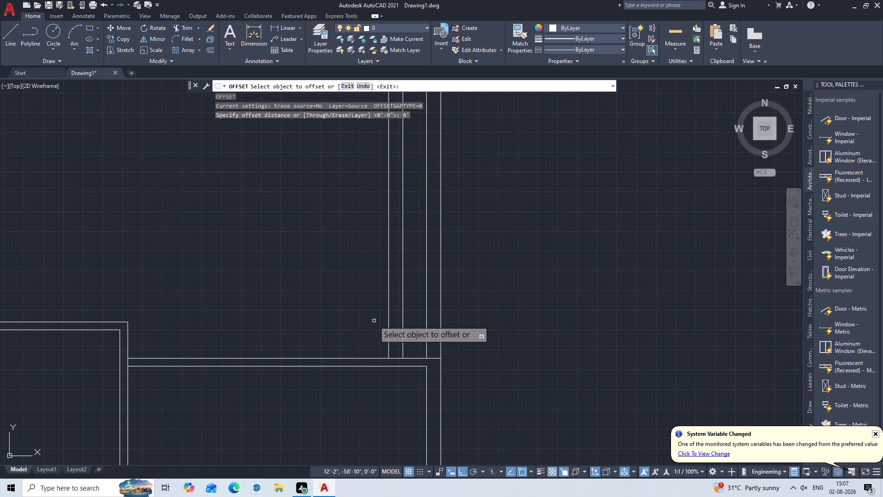
triple_click(387, 304)
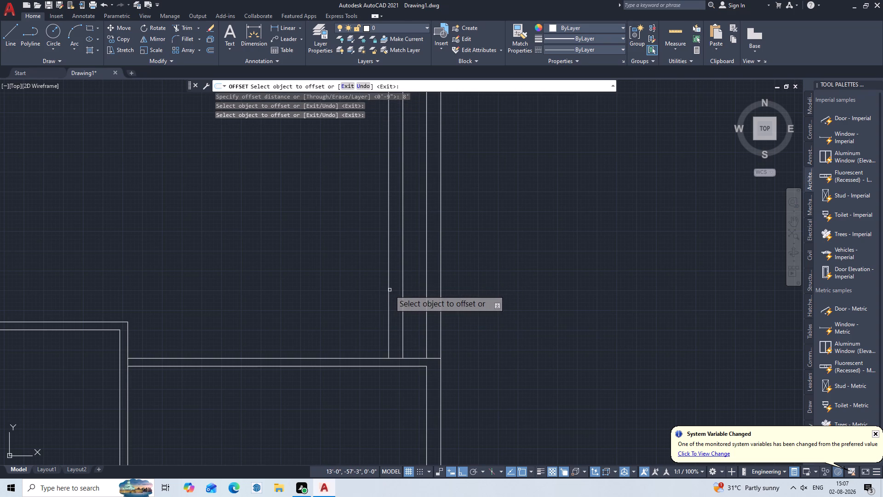
double_click(390, 290)
click(360, 301)
key(Escape)
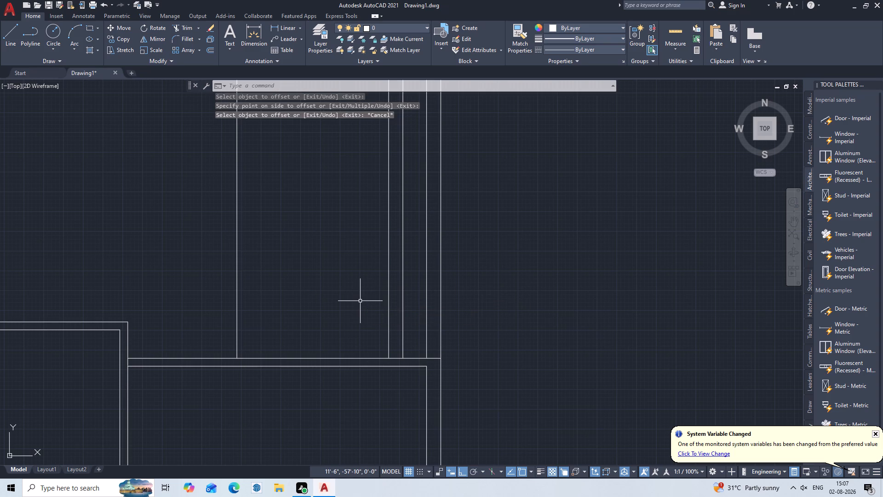
Offset the new vertical line 5" further inward to form a partition.
key(o)
key(Return)
key(5)
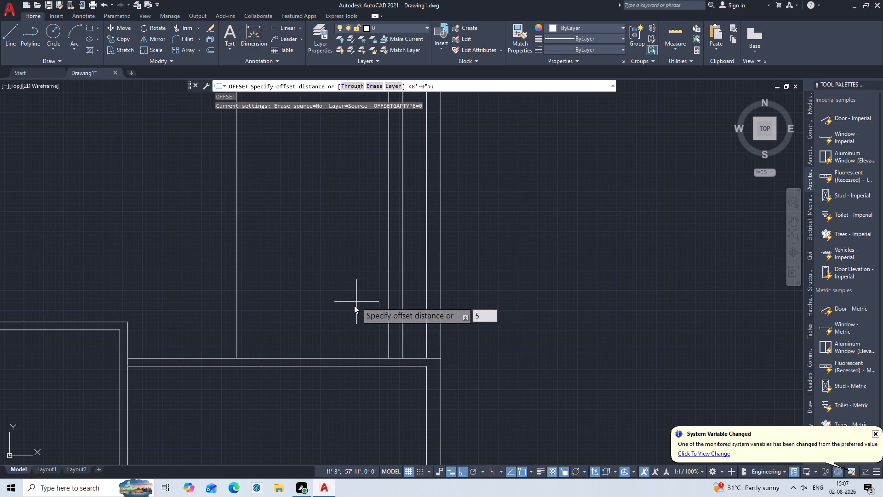
key(shift+quotedbl)
key(Return)
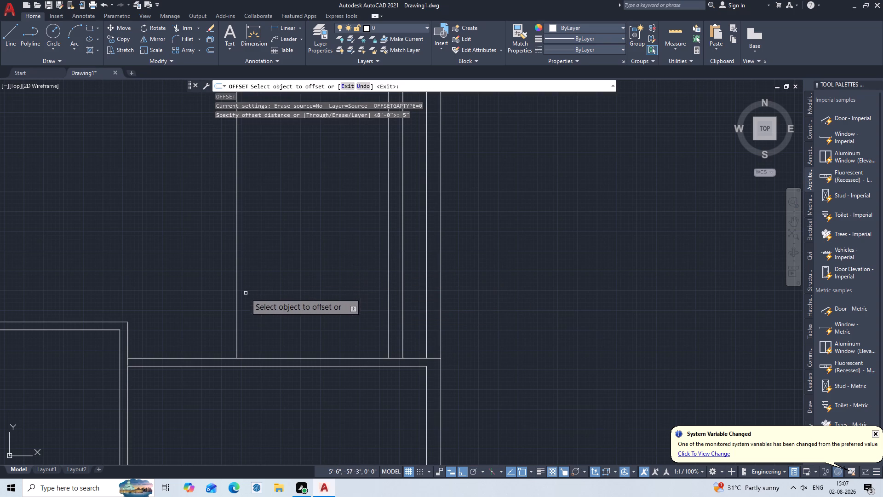
double_click(237, 310)
drag(225, 305, 225, 298)
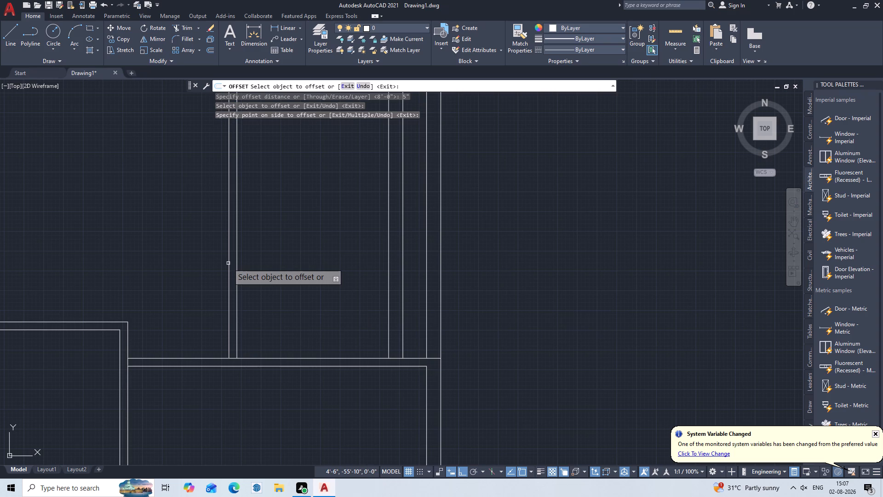
middle_drag(223, 272, 265, 332)
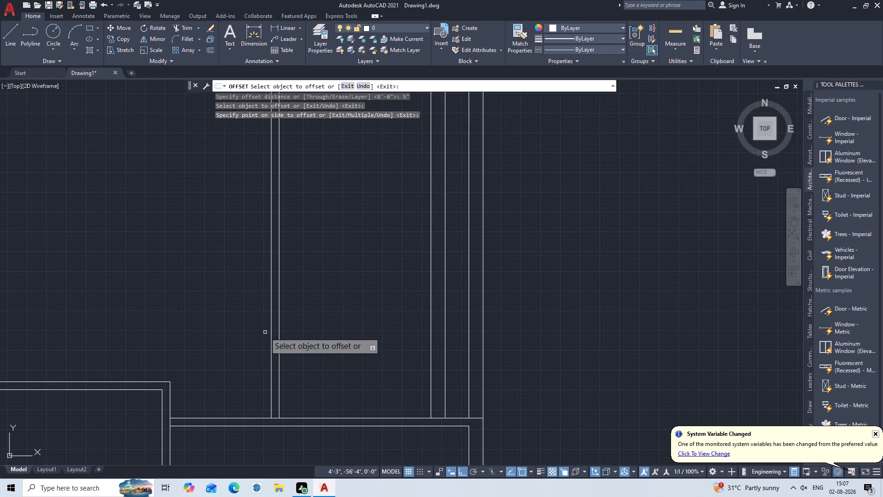
key(Escape)
Offset the upper line of the bottom-right room's top partition 5' upward.
key(o)
key(Return)
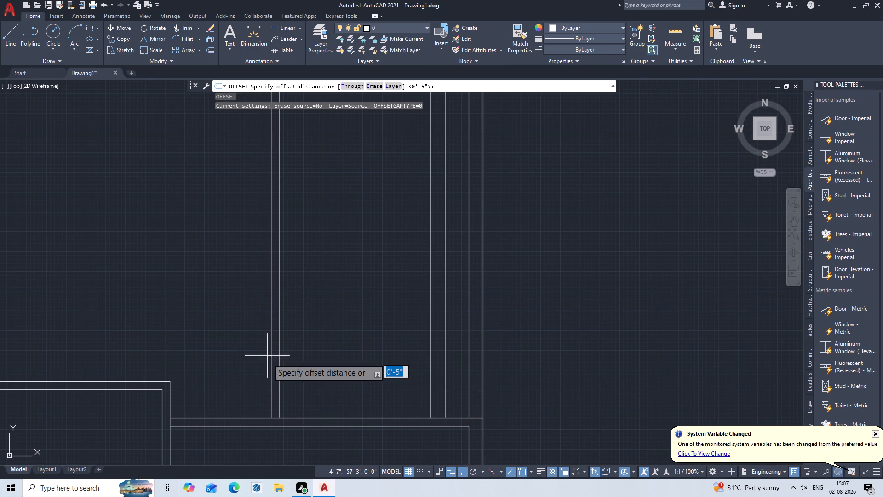
key(5)
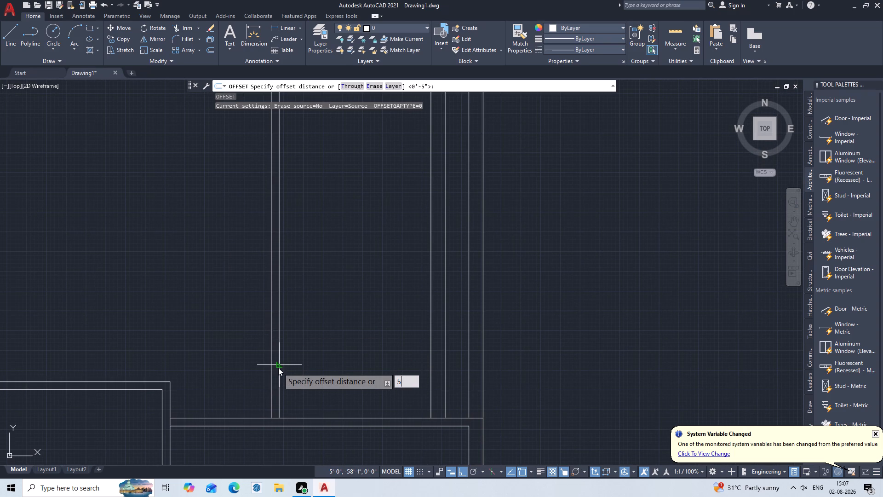
key(apostrophe)
key(Return)
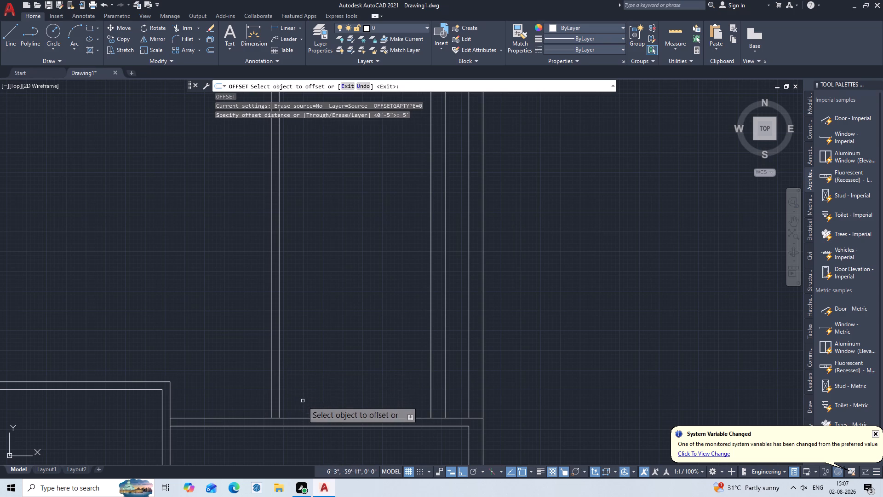
click(308, 419)
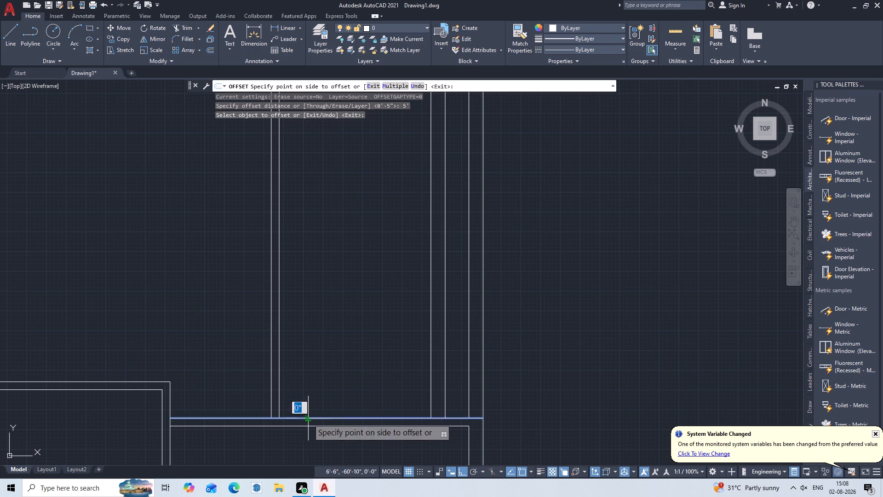
double_click(330, 368)
key(Escape)
Offset the new horizontal line above the bottom-right room 5" upward to form a cross partition.
key(o)
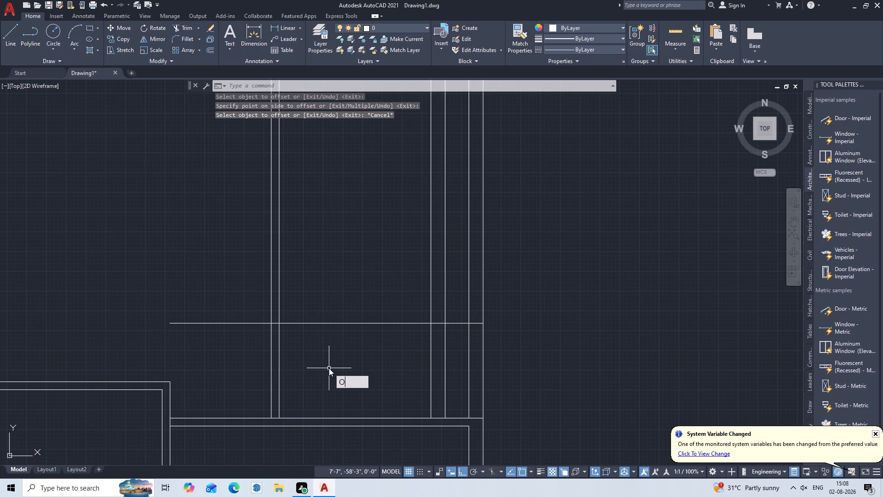
key(Return)
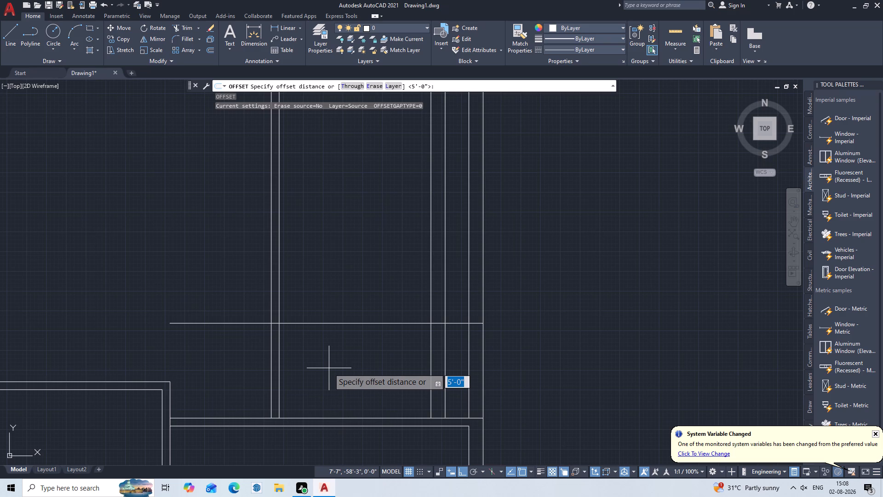
text(5")
key(Return)
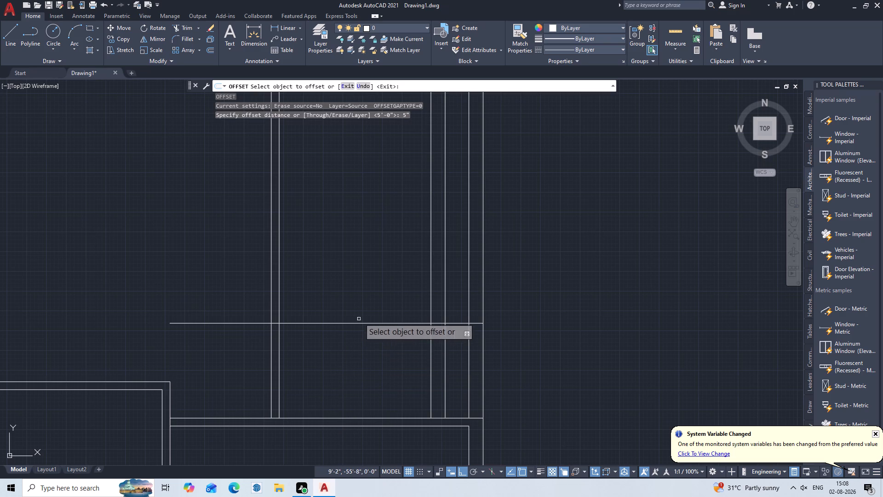
double_click(354, 322)
triple_click(358, 312)
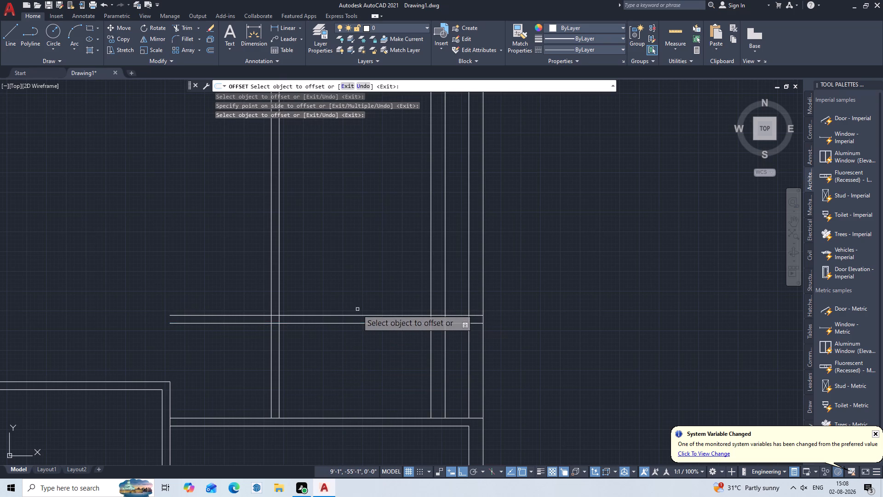
key(Escape)
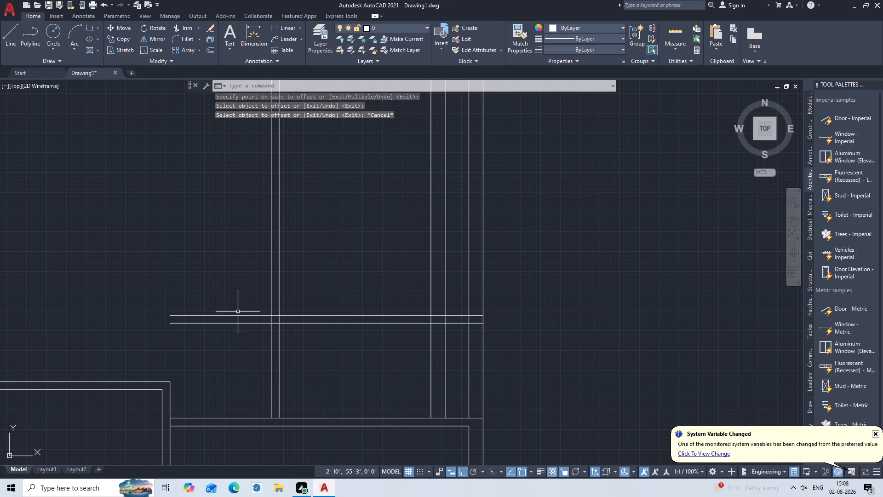
Trim both cross-partition lines where they extend left beyond the vertical 5" partition.
scroll(255, 308, up, 3)
key(t)
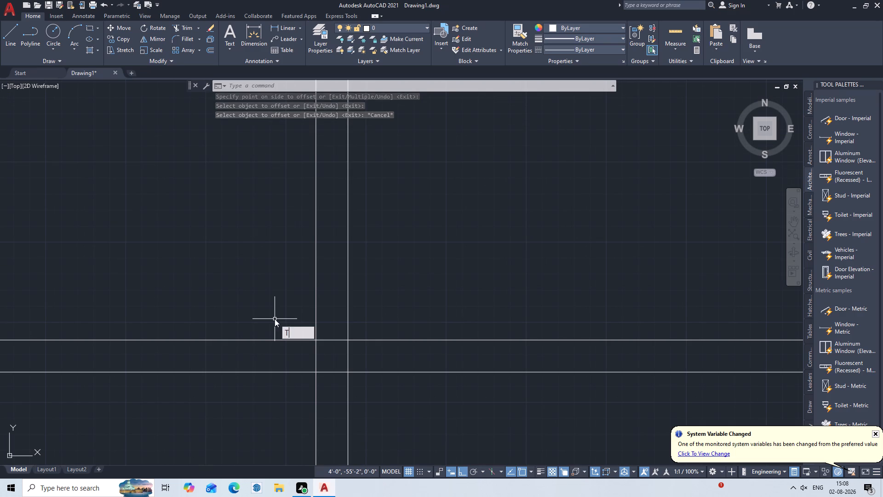
key(r)
key(Return)
key(Return)
double_click(270, 318)
drag(270, 318, 269, 328)
click(245, 408)
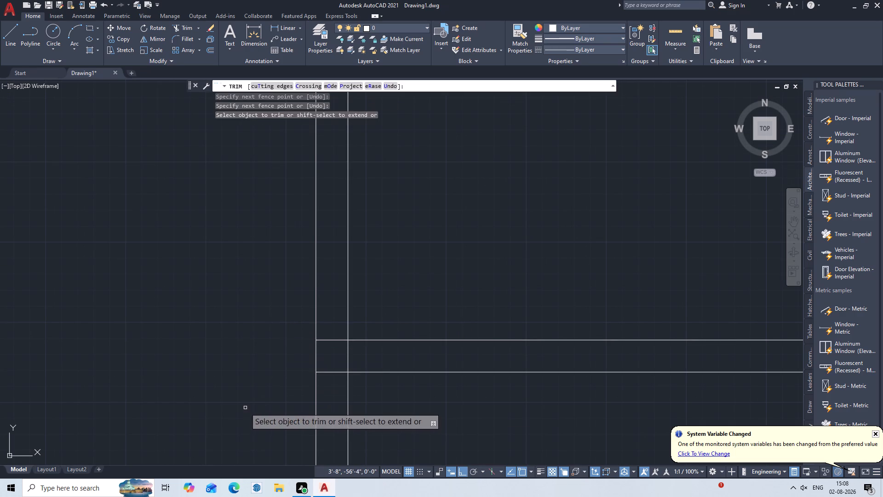
Trim the vertical partition's inner line and the cross partition's lower line where they overlap at the left junction.
drag(361, 356, 345, 355)
drag(341, 356, 335, 357)
click(332, 358)
click(335, 358)
click(336, 362)
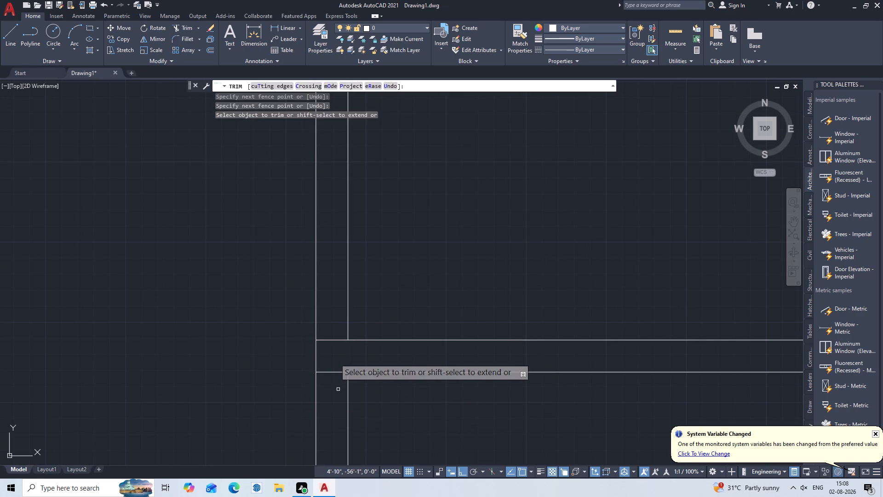
click(338, 389)
click(336, 365)
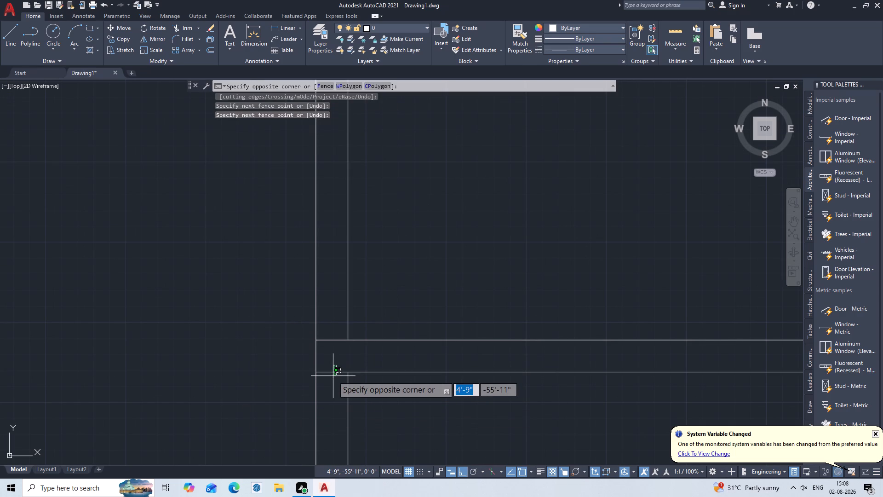
key(Escape)
key(Return)
double_click(336, 358)
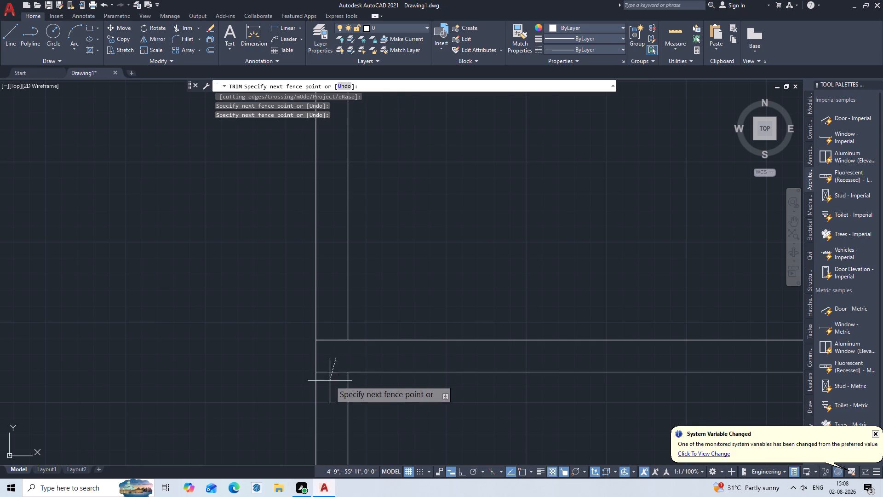
double_click(329, 387)
key(Escape)
Trim both cross-partition lines between the innermost vertical line beside the right outer wall and the wall's outer face.
scroll(329, 389, down, 3)
middle_drag(333, 398, 326, 376)
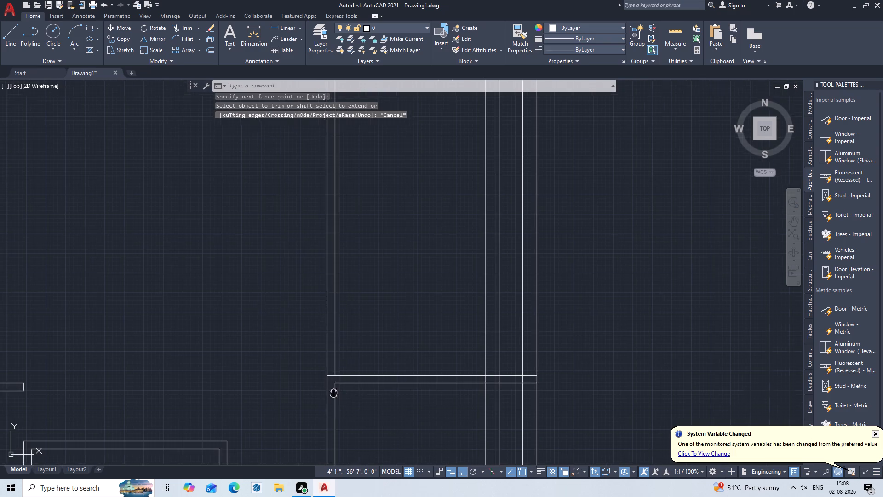
middle_drag(326, 376, 253, 240)
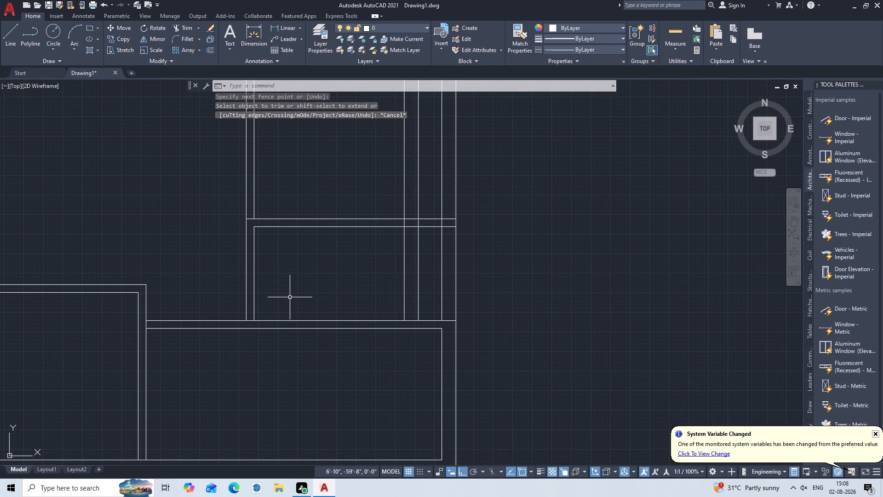
middle_drag(407, 224, 350, 294)
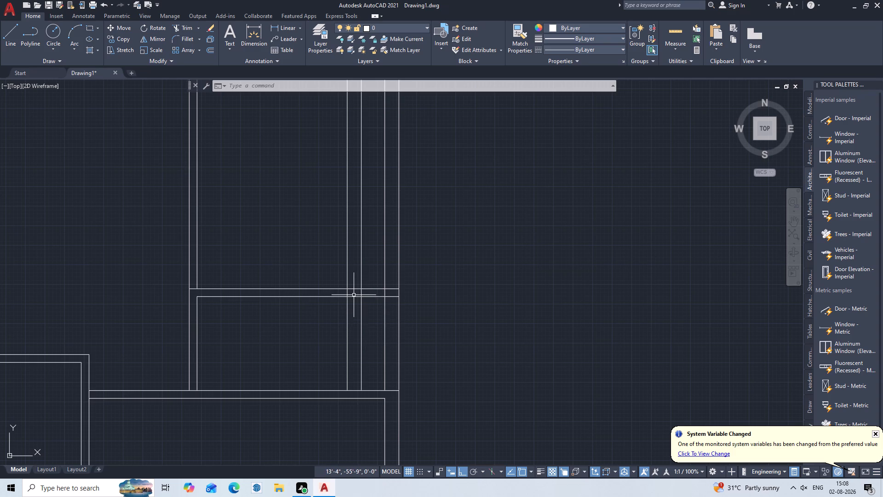
scroll(354, 295, up, 1)
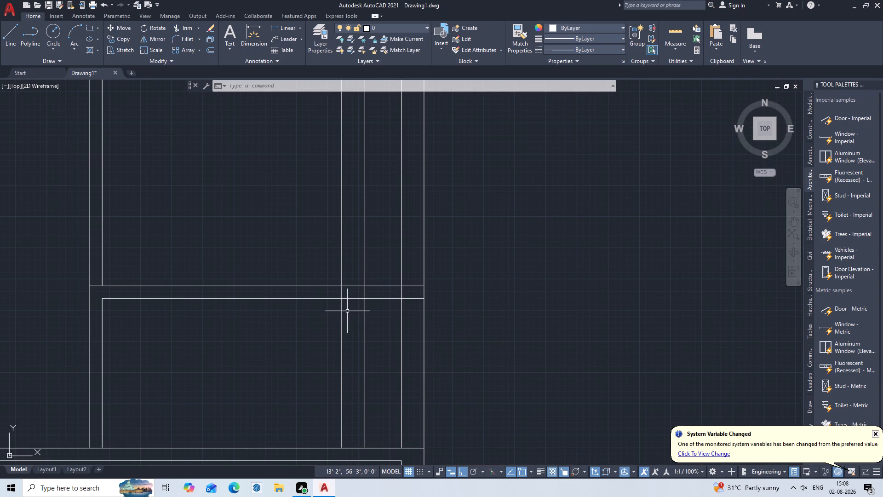
text(TR)
key(Return)
key(Return)
double_click(355, 276)
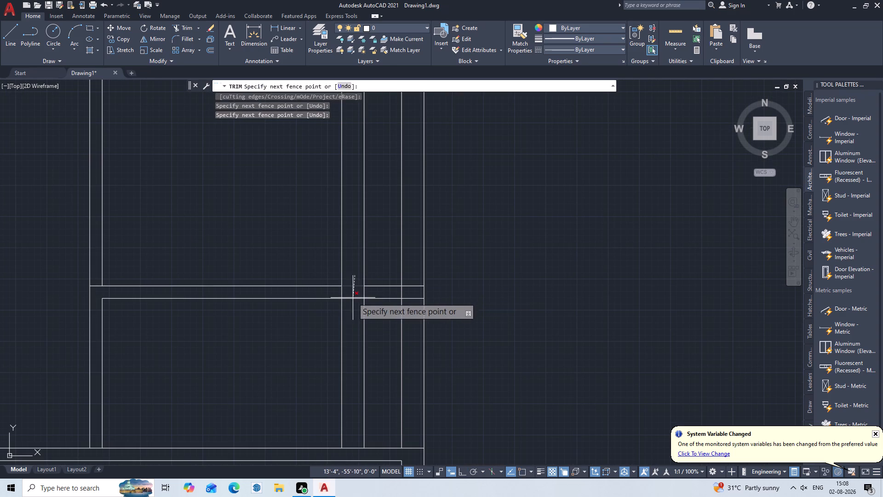
double_click(354, 305)
triple_click(386, 276)
double_click(383, 311)
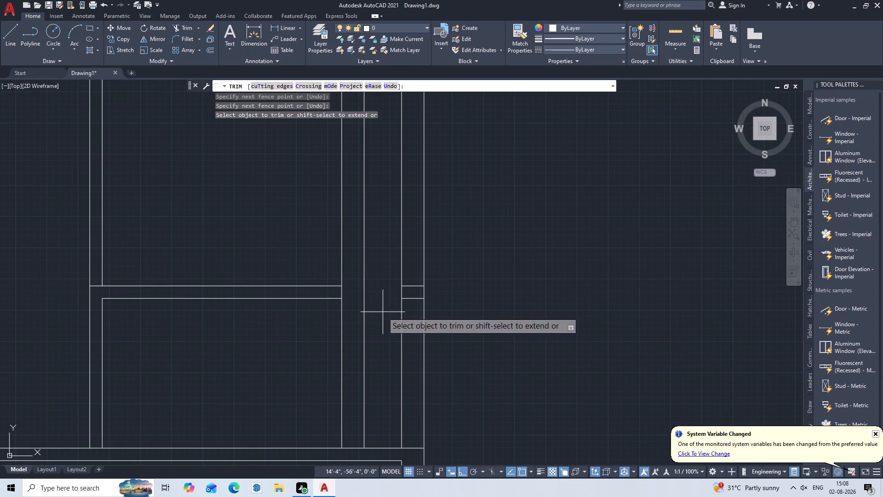
double_click(381, 292)
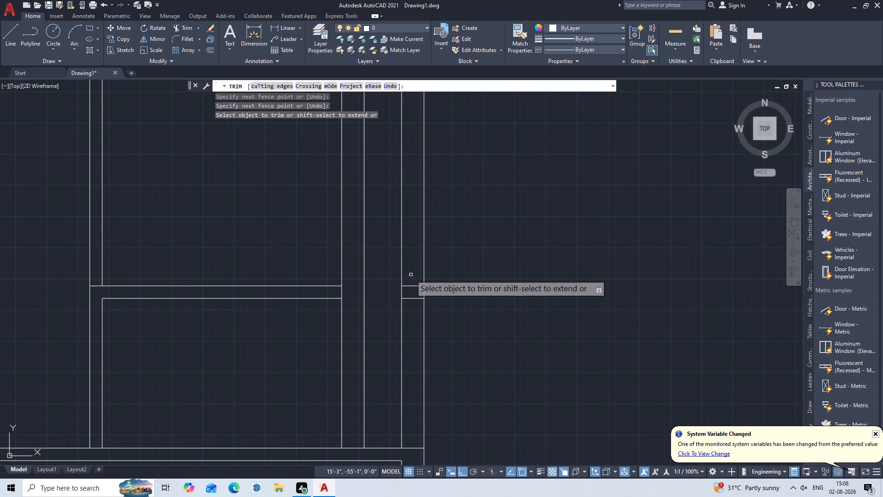
triple_click(411, 275)
click(411, 275)
click(416, 307)
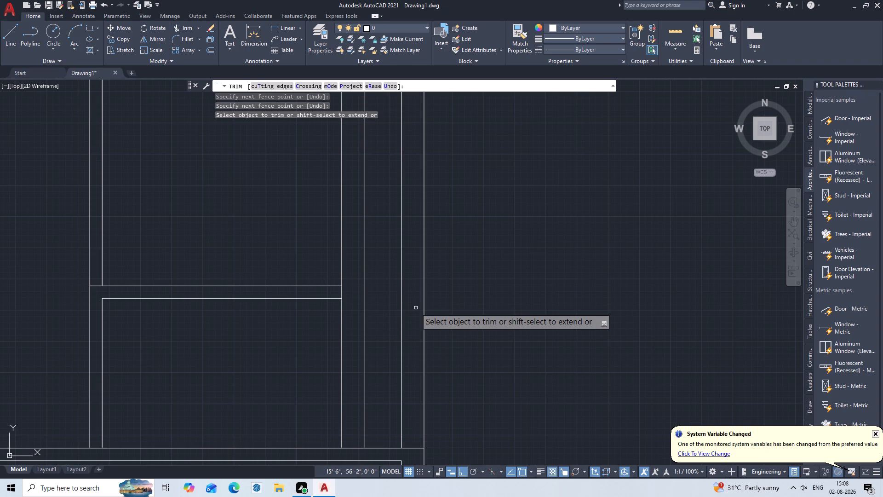
key(Escape)
Offset the upper line of the new cross partition 5' upward.
scroll(366, 308, down, 1)
middle_drag(363, 315, 375, 321)
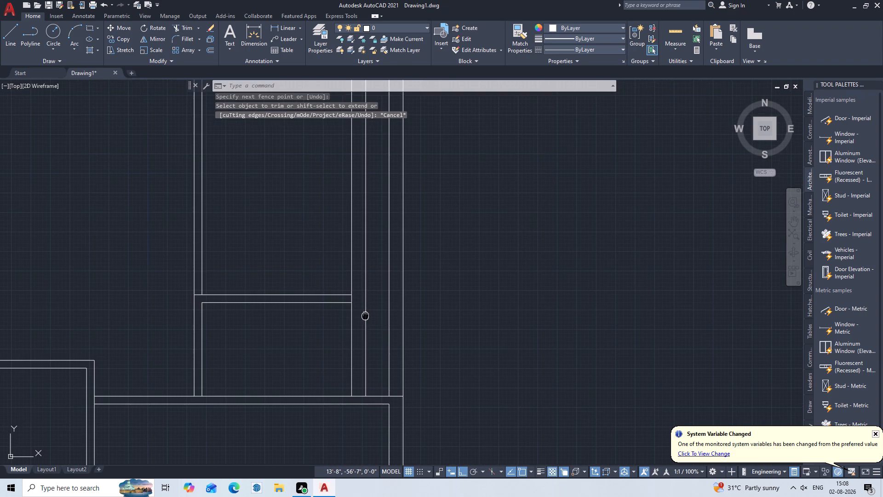
middle_drag(375, 321, 448, 358)
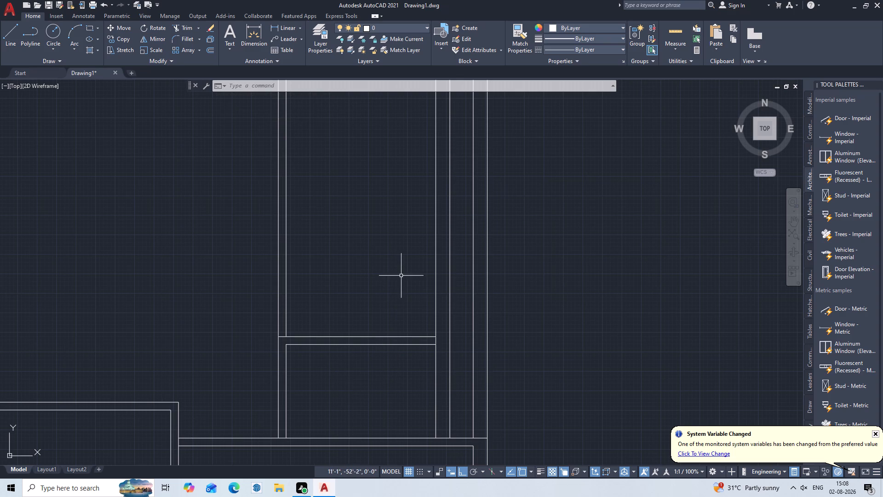
key(o)
key(Return)
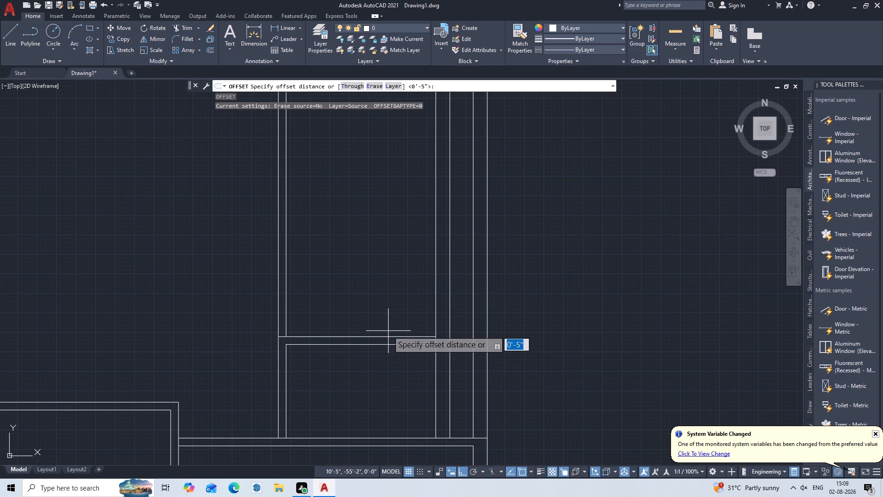
key(5)
key(apostrophe)
key(Return)
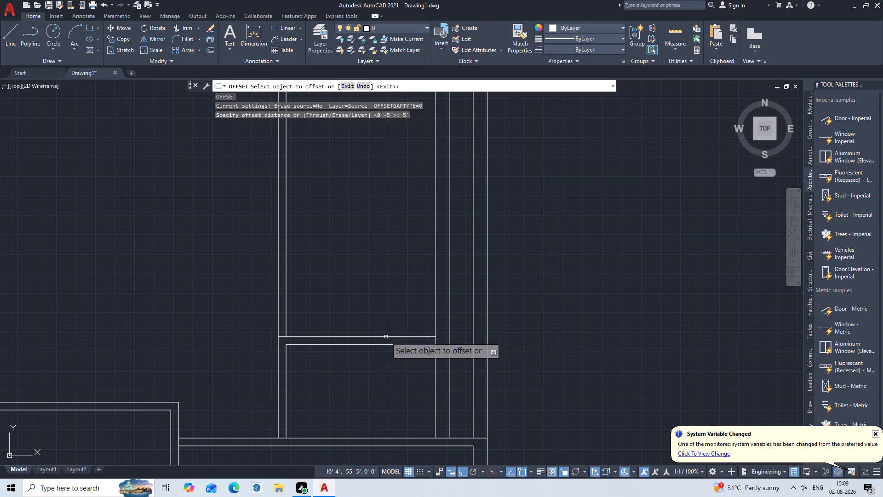
click(386, 337)
click(390, 273)
key(Escape)
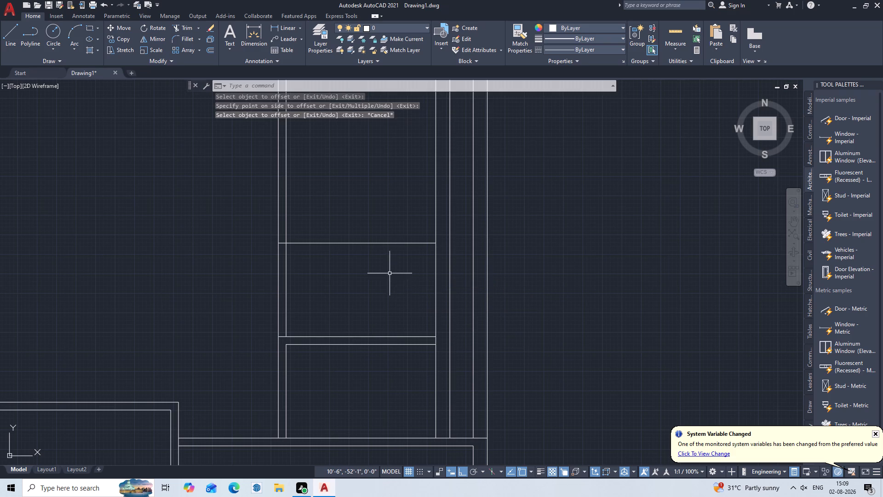
Offset the new horizontal line 5" upward to form a second cross partition.
key(o)
key(Return)
key(5)
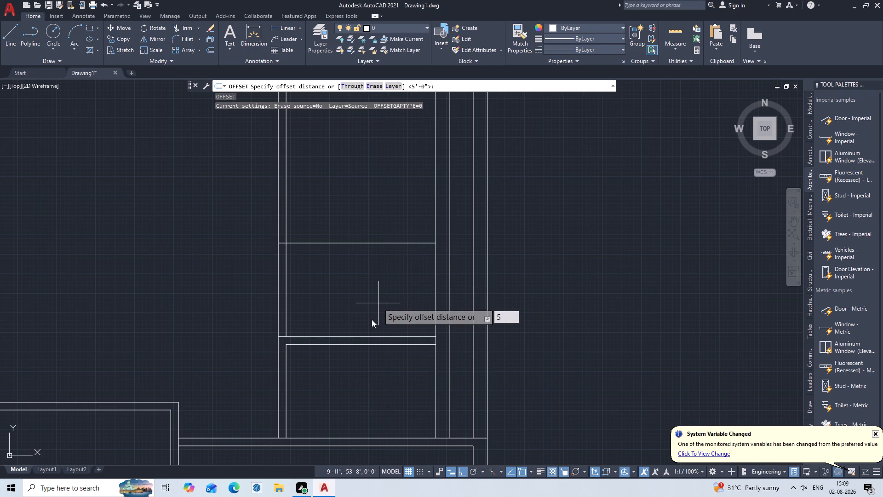
key(shift+quotedbl)
key(Return)
triple_click(384, 243)
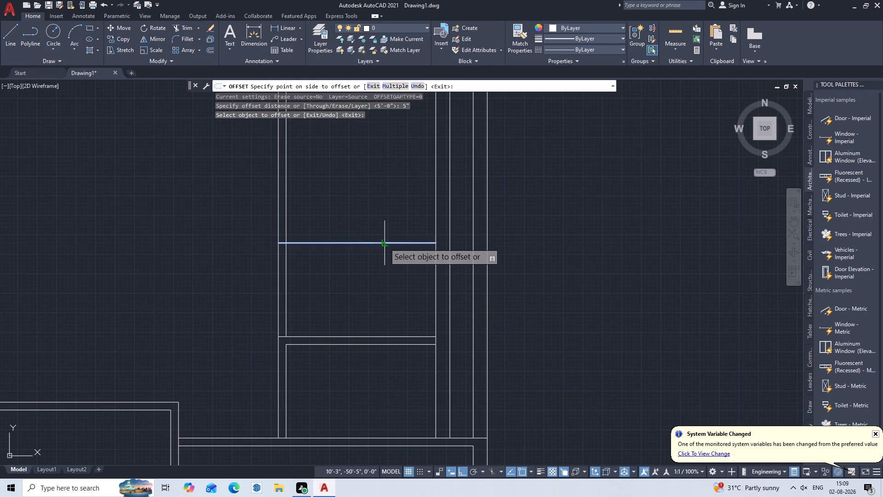
key(ctrl+z)
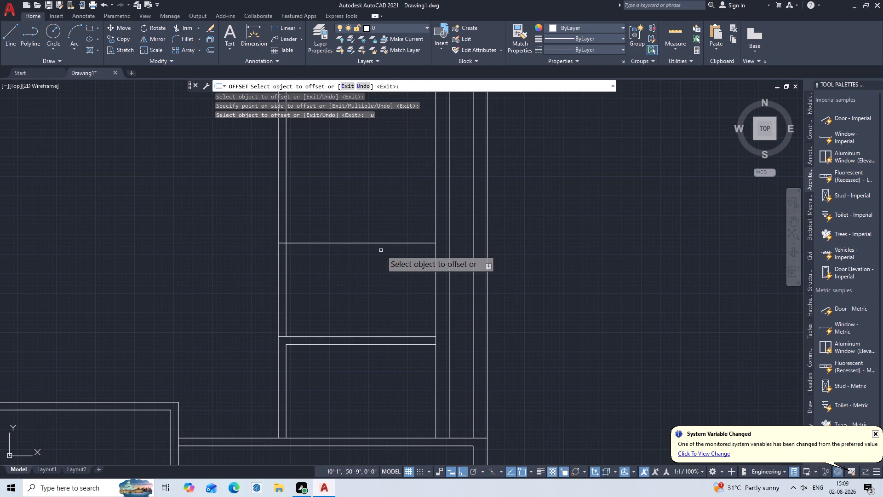
key(o)
key(Return)
key(5)
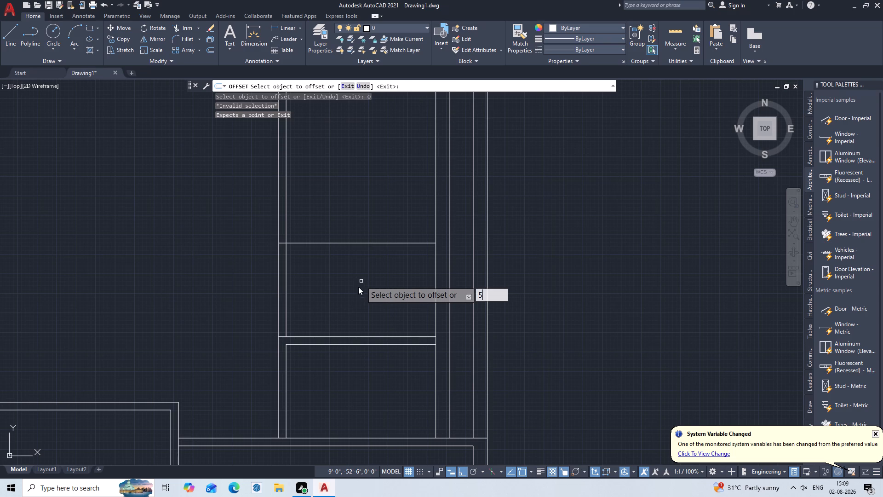
key(shift+quotedbl)
key(Return)
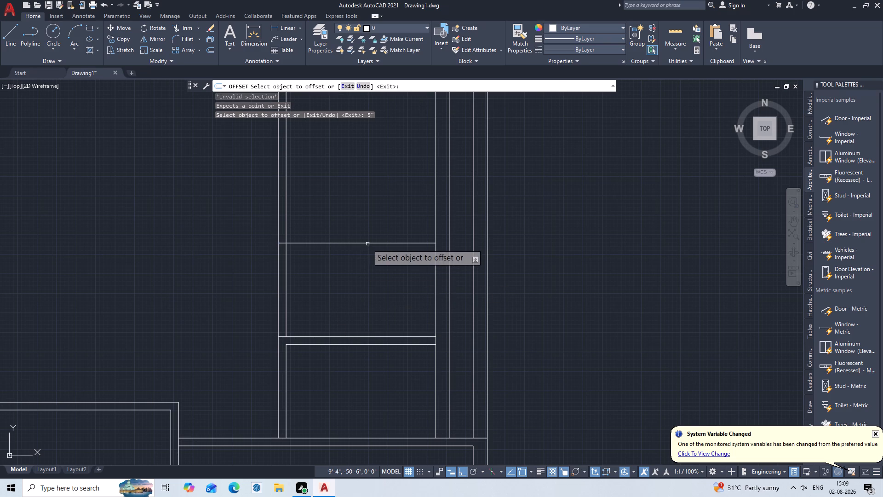
drag(367, 244, 372, 242)
double_click(375, 225)
key(Escape)
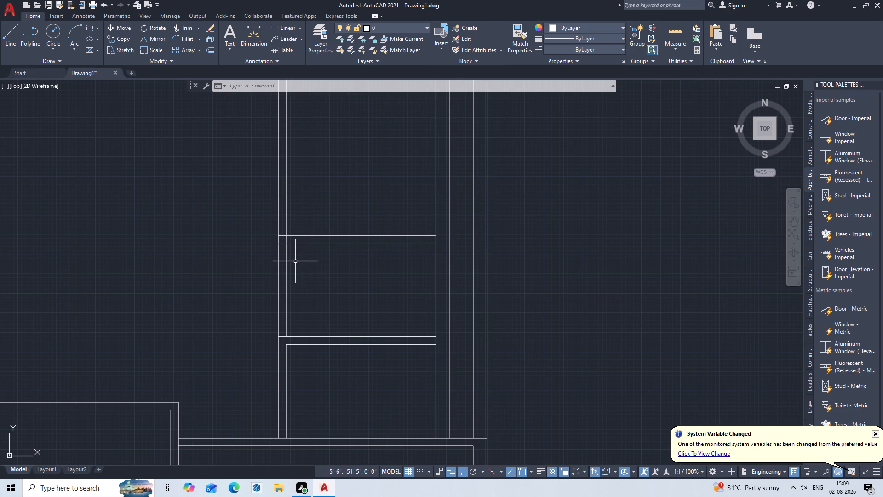
Trim the overlapping line pieces where the second cross partition meets the vertical 5" partition on its left.
scroll(277, 247, up, 3)
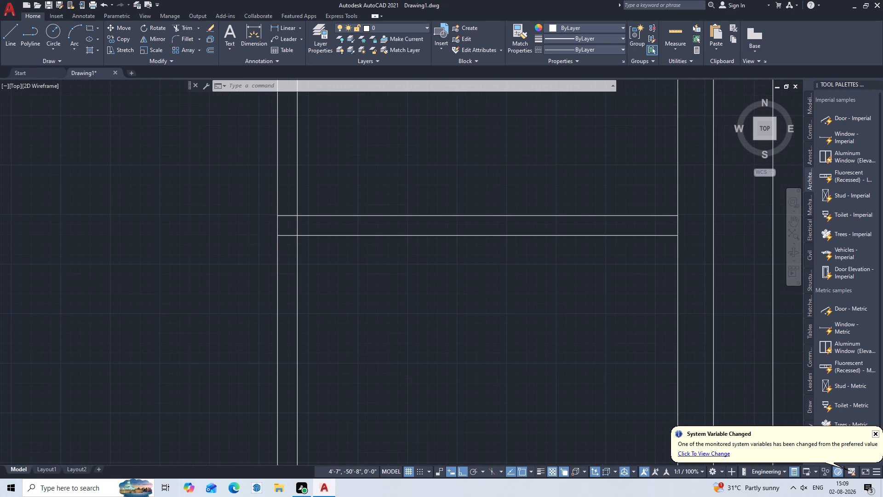
text(TR)
key(Return)
key(Return)
double_click(308, 217)
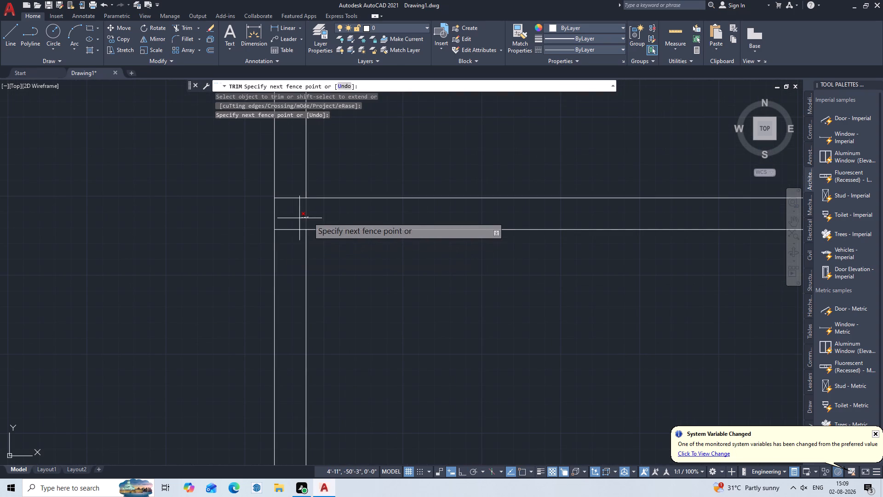
triple_click(299, 218)
middle_click(299, 218)
click(299, 218)
triple_click(296, 223)
click(287, 248)
key(Escape)
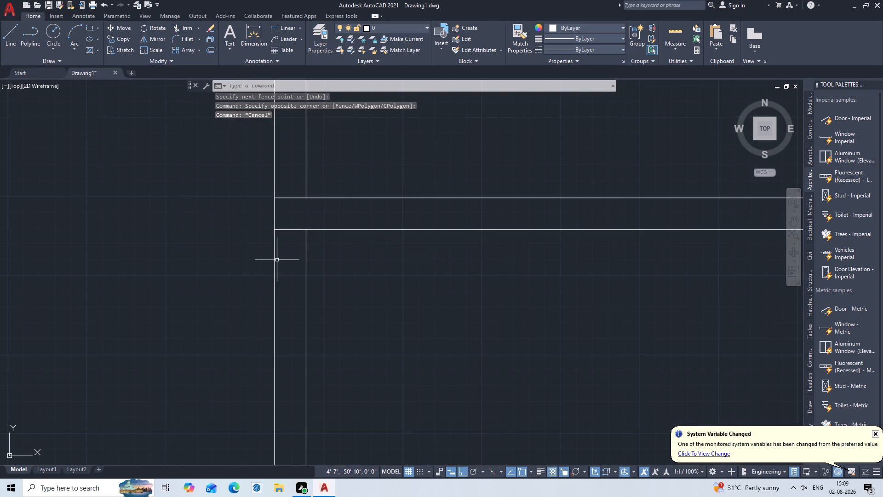
key(Return)
click(297, 215)
click(281, 247)
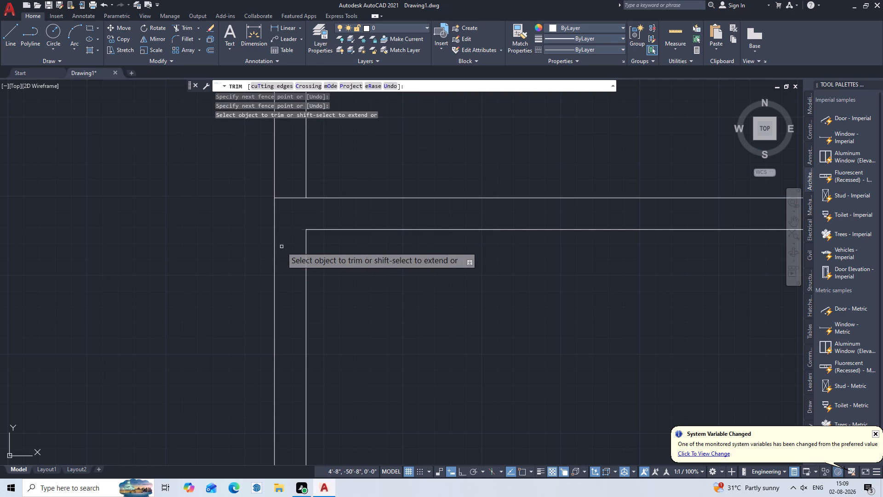
key(Escape)
scroll(281, 247, down, 3)
middle_drag(331, 270, 349, 335)
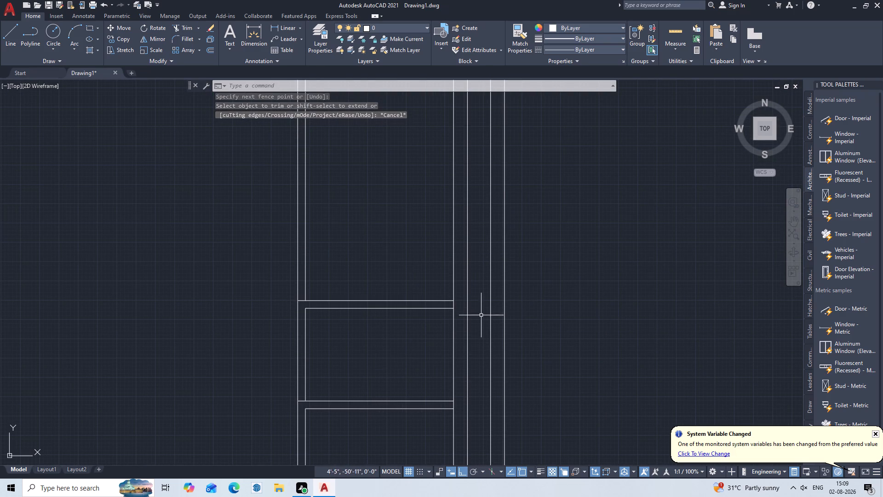
middle_drag(416, 287, 416, 306)
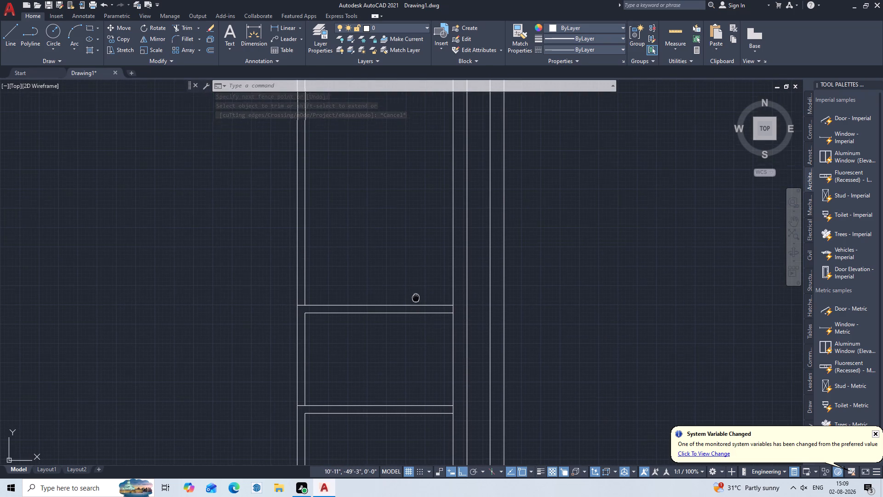
Offset the upper line of the second cross partition 5' upward.
middle_drag(416, 306, 417, 316)
key(o)
key(Return)
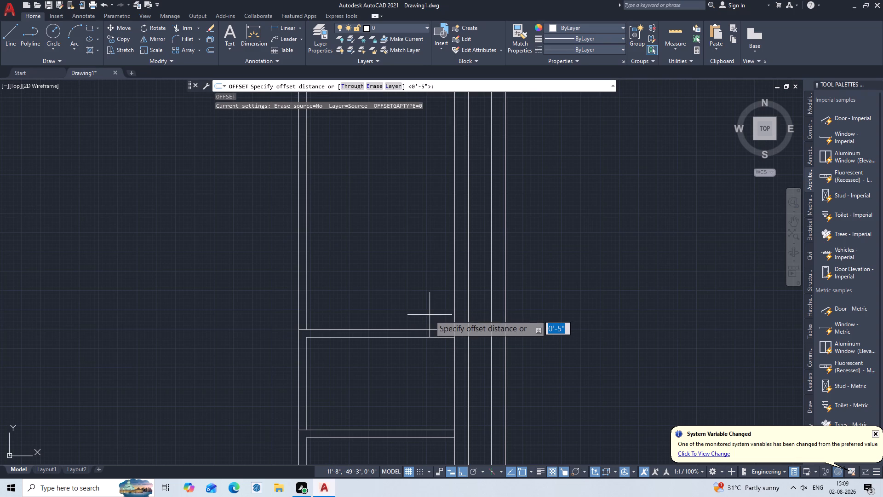
key(5)
key(apostrophe)
key(Return)
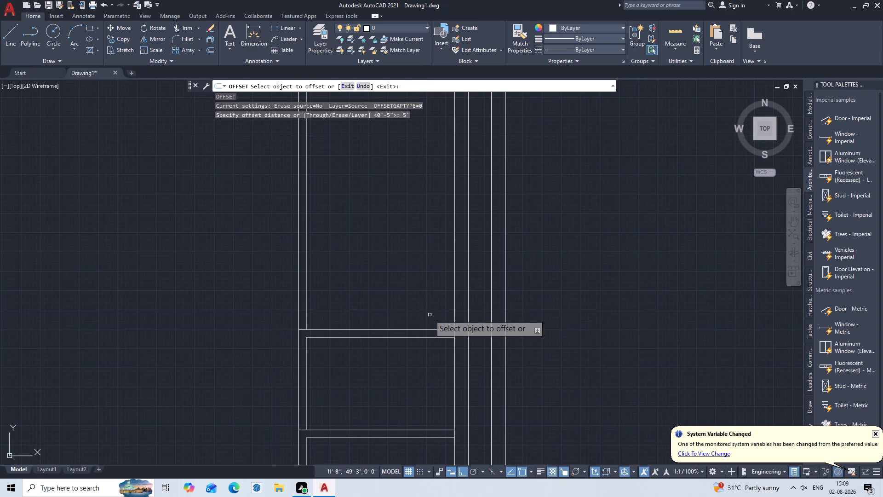
click(415, 330)
click(413, 263)
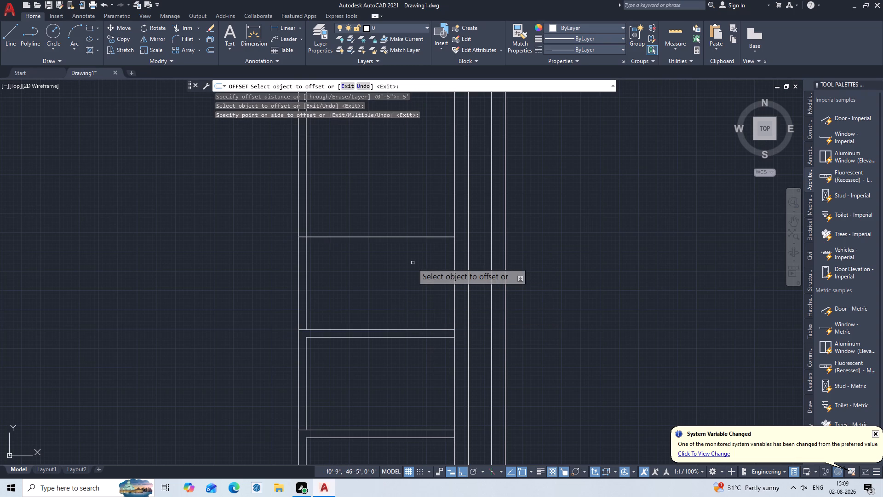
key(Escape)
Offset the new horizontal line 5" upward to form a third cross partition.
key(o)
key(Return)
key(5)
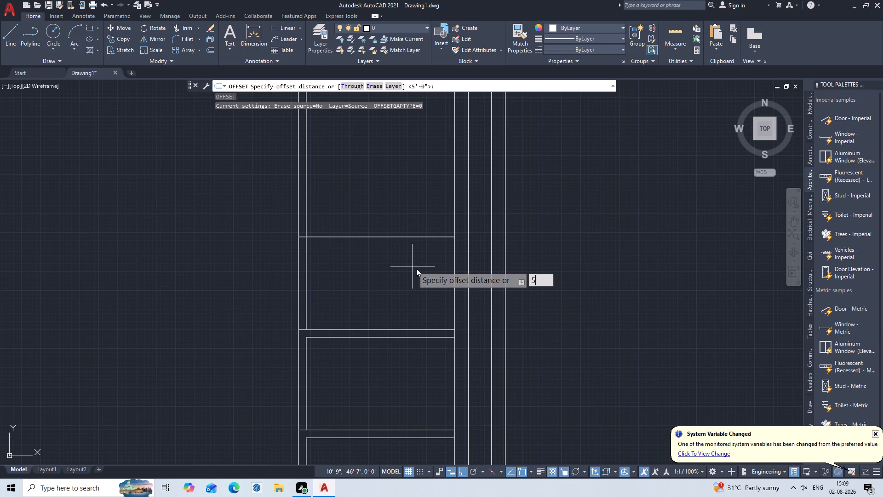
key(shift+quotedbl)
key(Return)
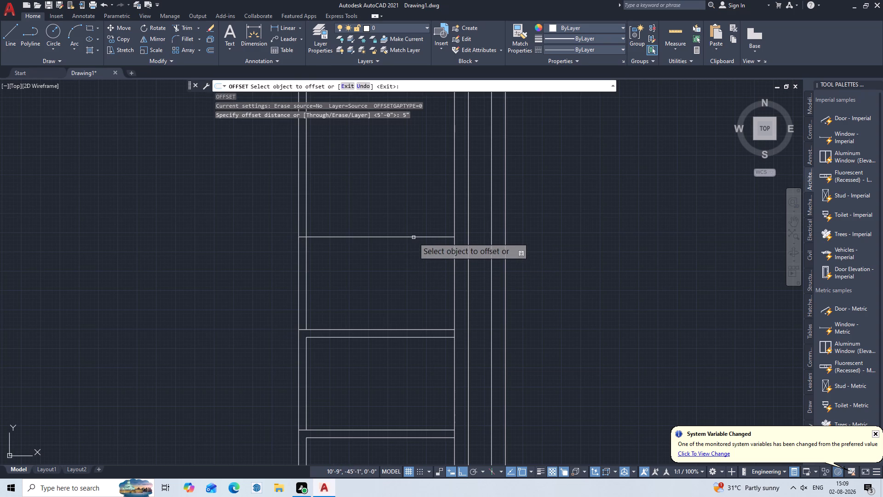
click(413, 237)
click(417, 217)
key(Escape)
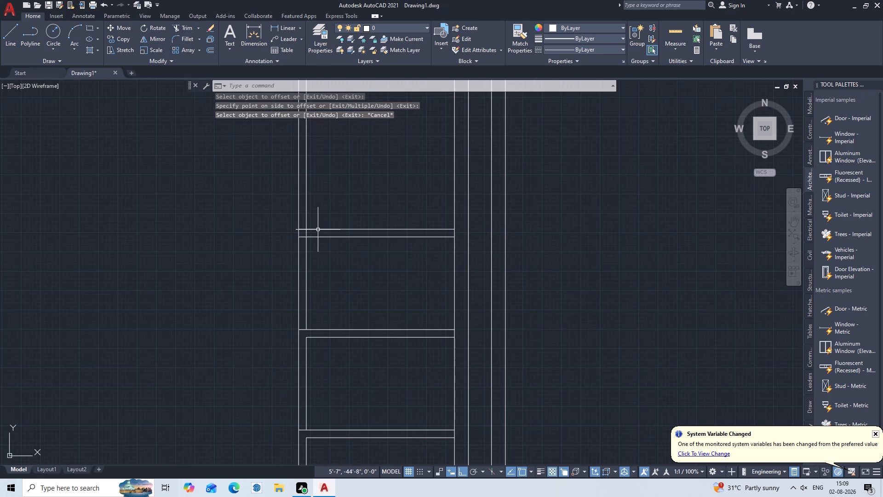
Trim the overlapping line pieces where the third cross partition meets the vertical 5" partition on its left.
scroll(318, 230, up, 3)
key(t)
key(r)
key(Return)
key(Return)
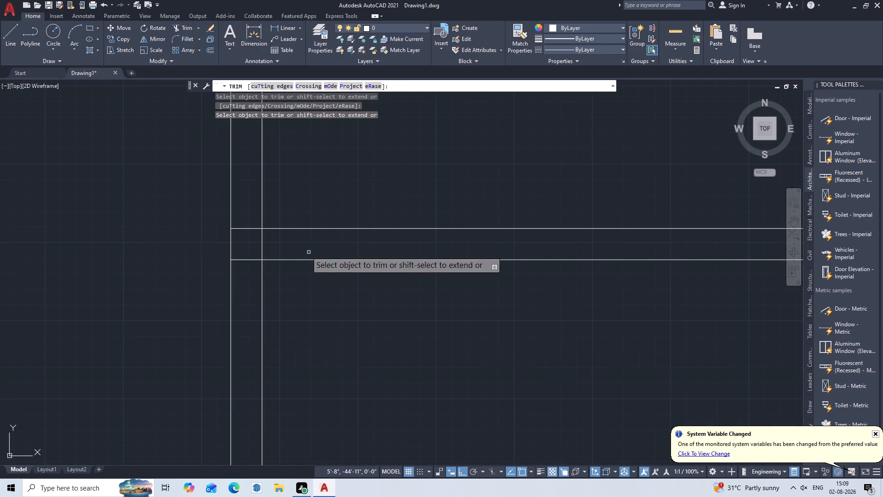
double_click(248, 249)
click(266, 244)
click(257, 247)
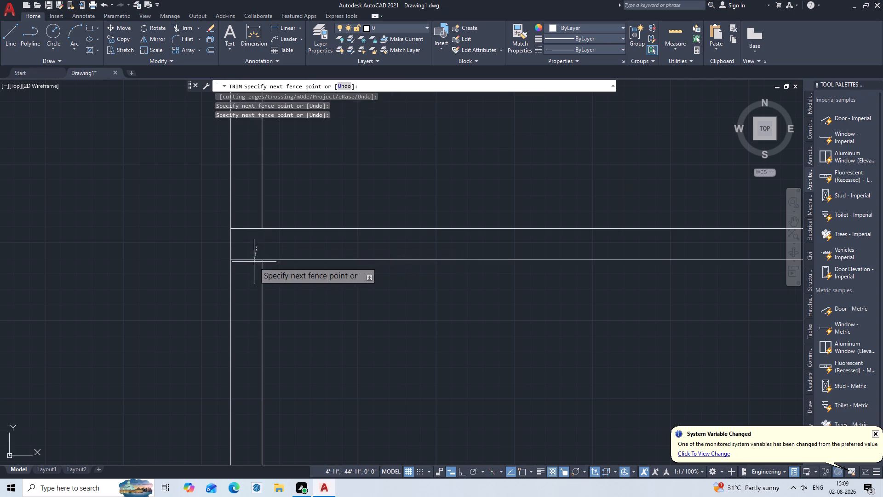
double_click(237, 279)
key(Escape)
Extend both lines of the third cross partition to the outer face of the right outer wall.
scroll(243, 278, down, 2)
scroll(293, 335, down, 2)
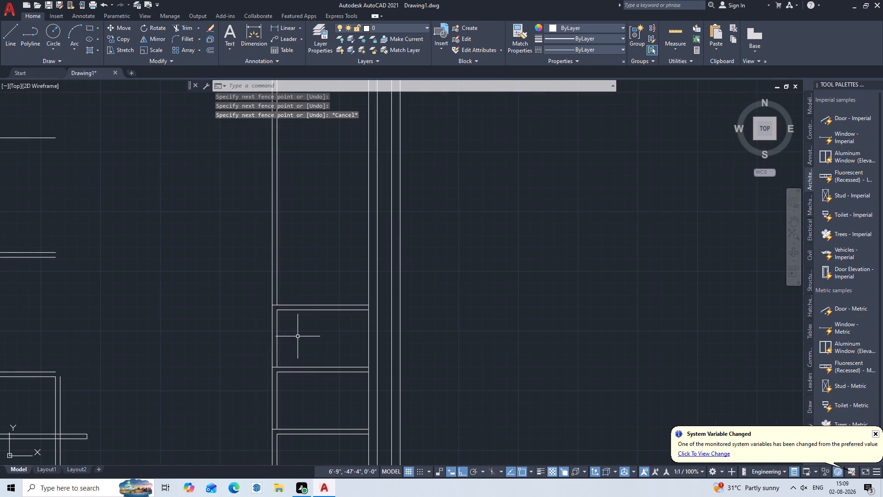
middle_drag(345, 276, 349, 271)
middle_drag(367, 249, 437, 154)
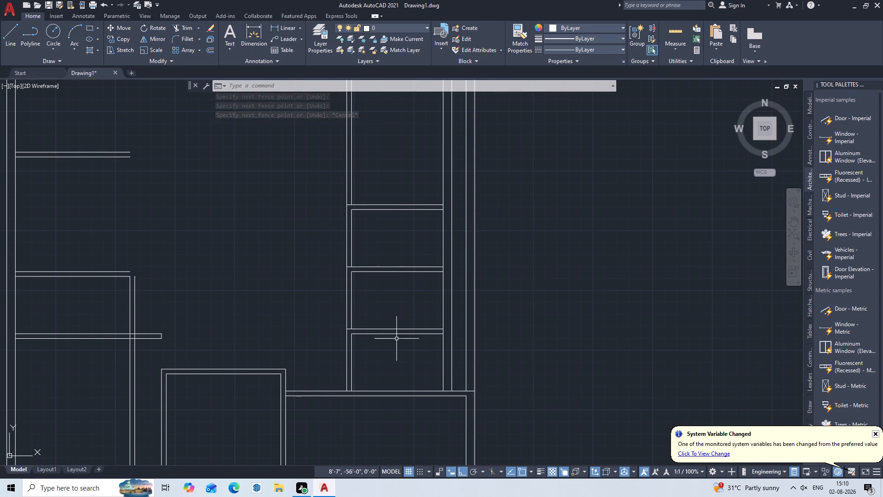
middle_drag(429, 191, 428, 209)
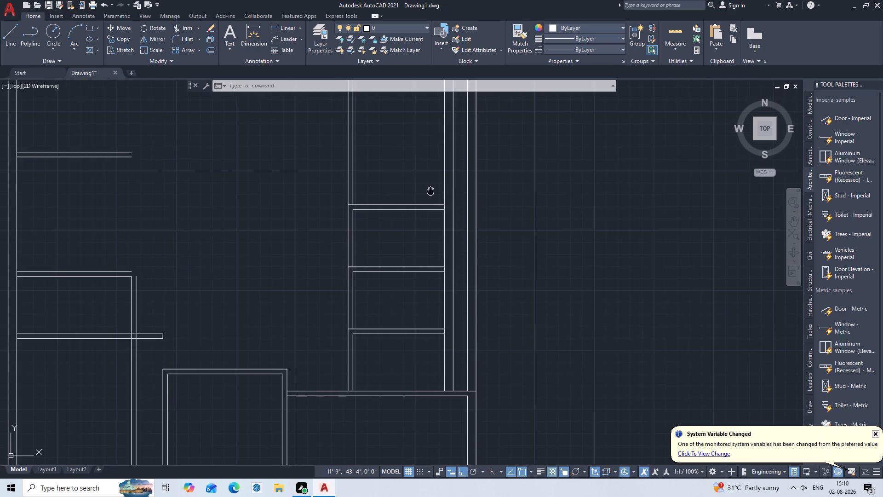
middle_drag(428, 209, 419, 245)
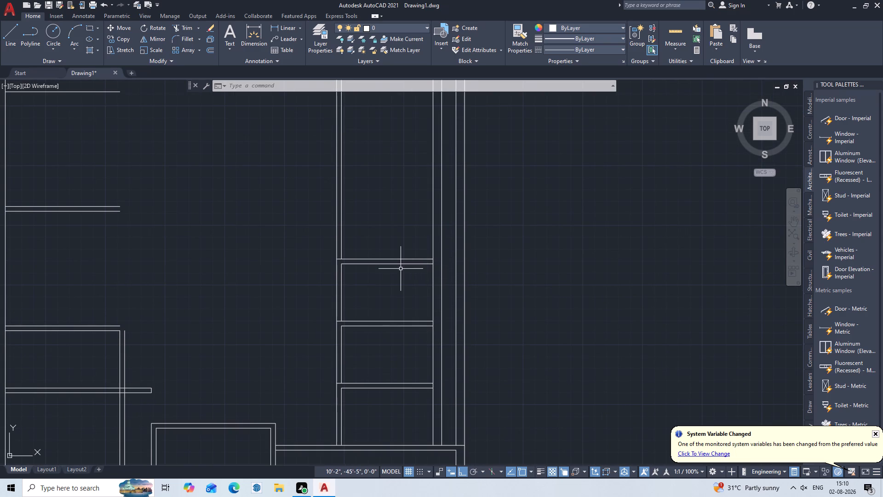
text(EX)
key(Return)
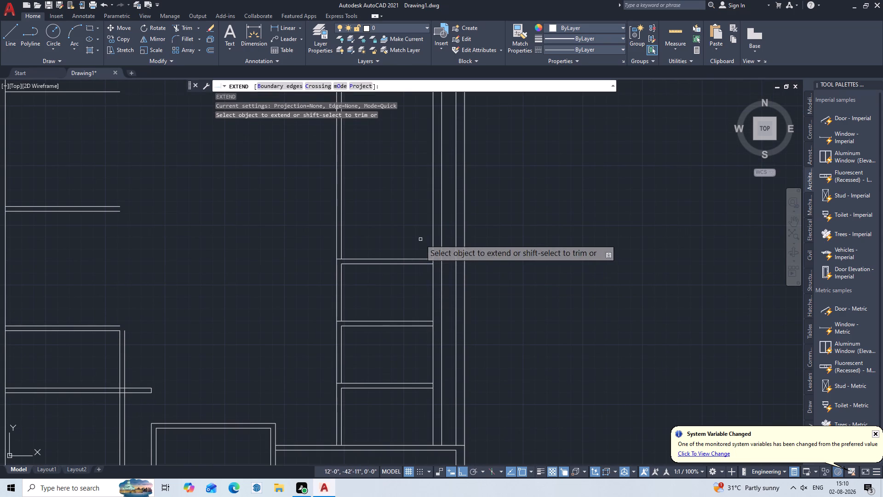
double_click(406, 255)
click(407, 283)
click(413, 252)
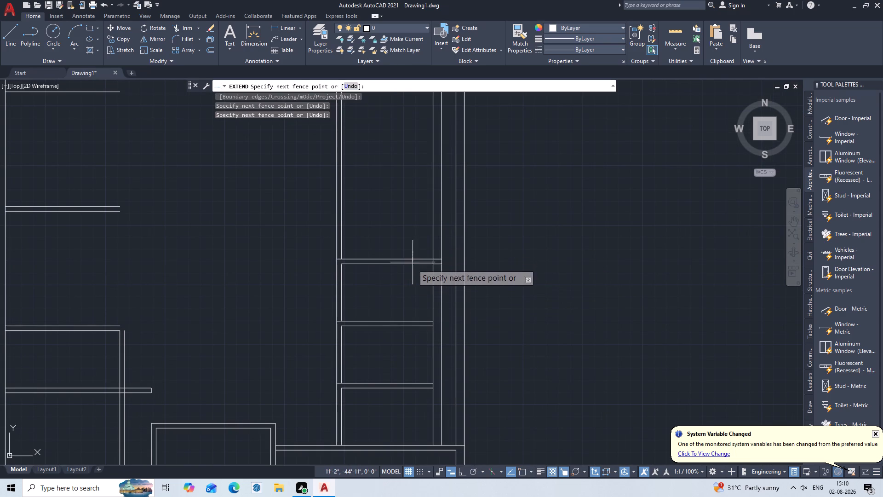
click(409, 282)
click(414, 255)
click(406, 281)
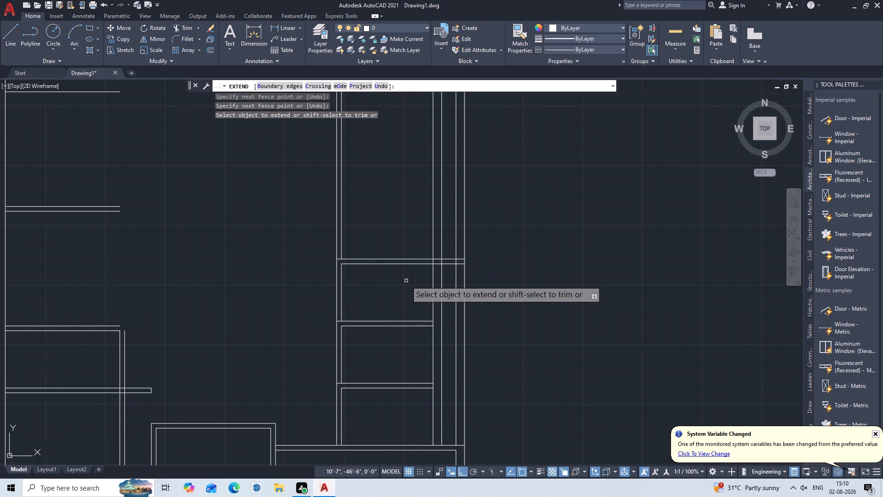
key(Escape)
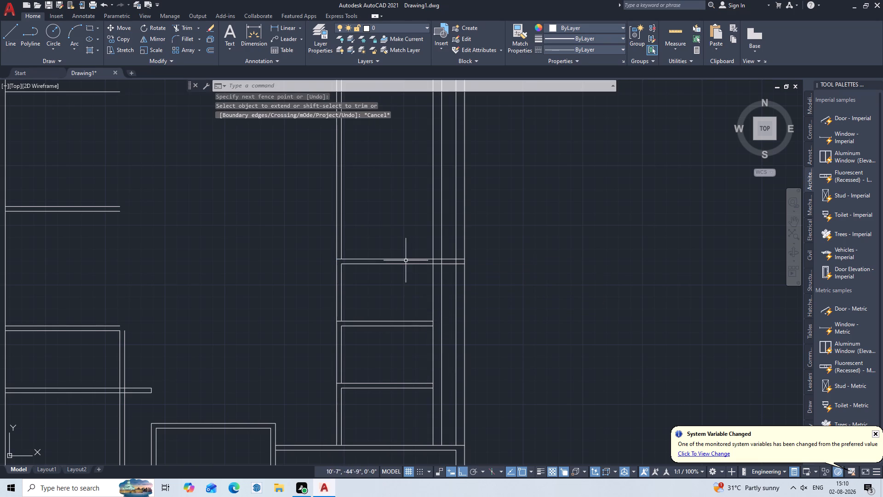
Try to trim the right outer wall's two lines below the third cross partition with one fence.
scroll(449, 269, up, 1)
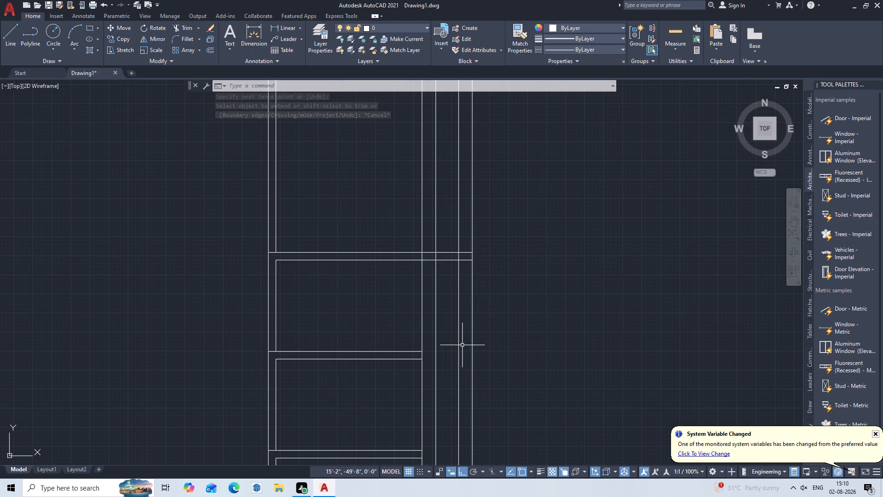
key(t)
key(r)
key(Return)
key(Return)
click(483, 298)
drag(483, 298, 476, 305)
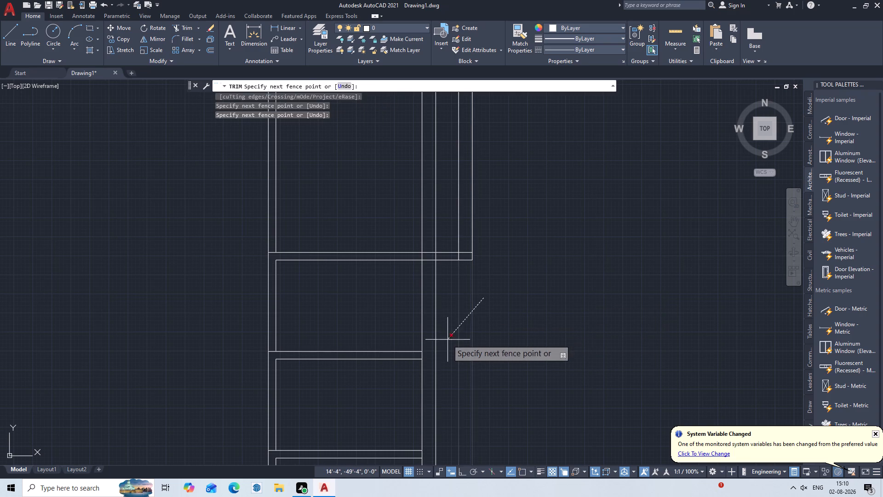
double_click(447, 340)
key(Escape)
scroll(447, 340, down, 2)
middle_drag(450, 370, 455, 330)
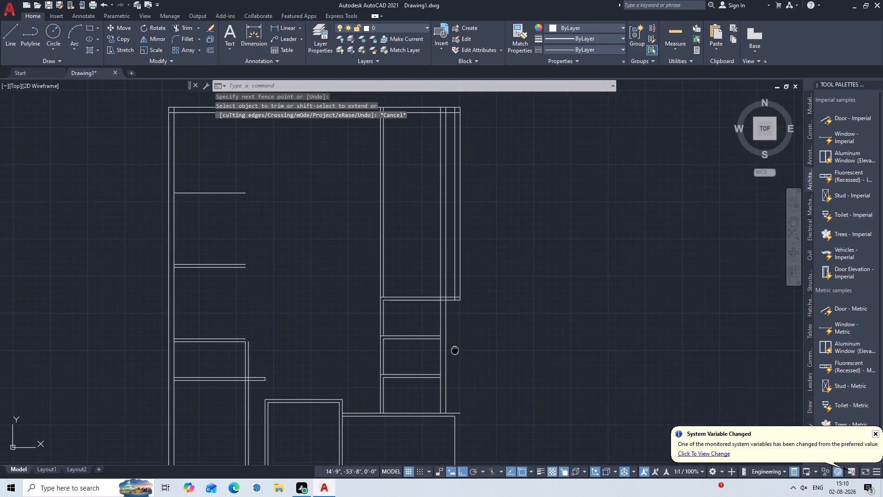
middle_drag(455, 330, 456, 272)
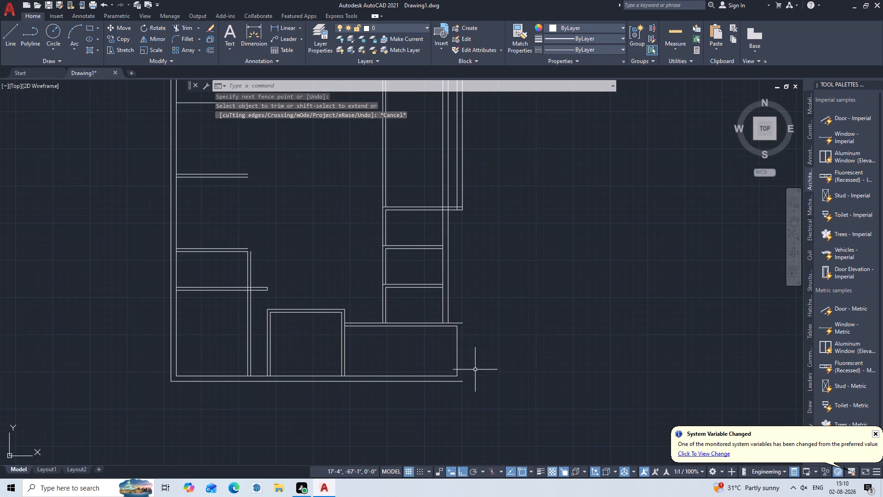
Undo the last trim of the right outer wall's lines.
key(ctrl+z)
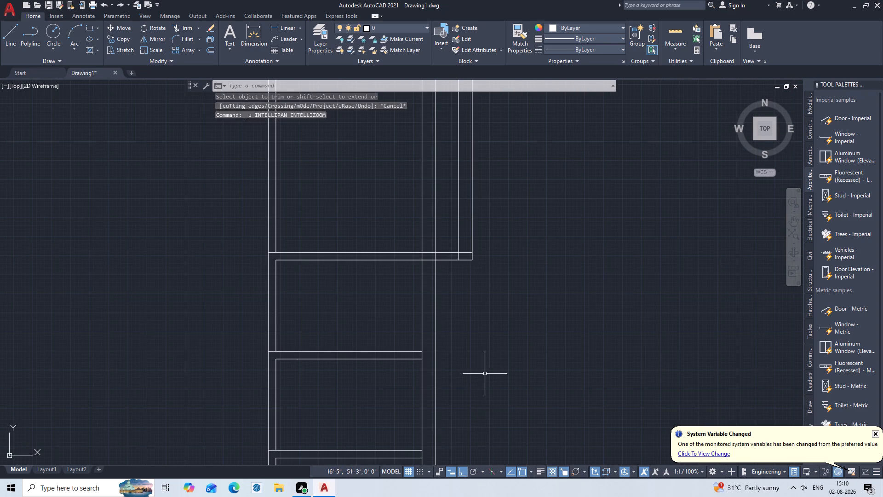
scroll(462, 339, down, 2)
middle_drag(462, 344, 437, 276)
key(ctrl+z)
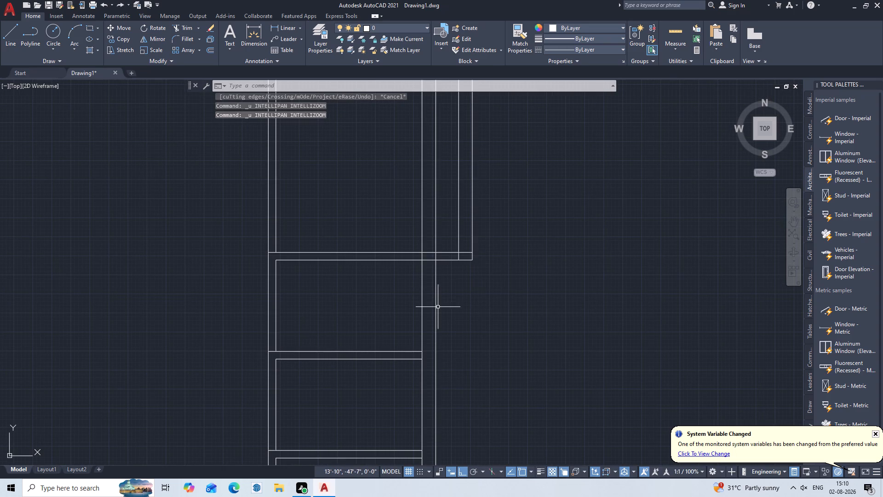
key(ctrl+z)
Trim the right outer wall's two lines between the third cross partition and the top of the lower-right room.
middle_drag(441, 346, 392, 225)
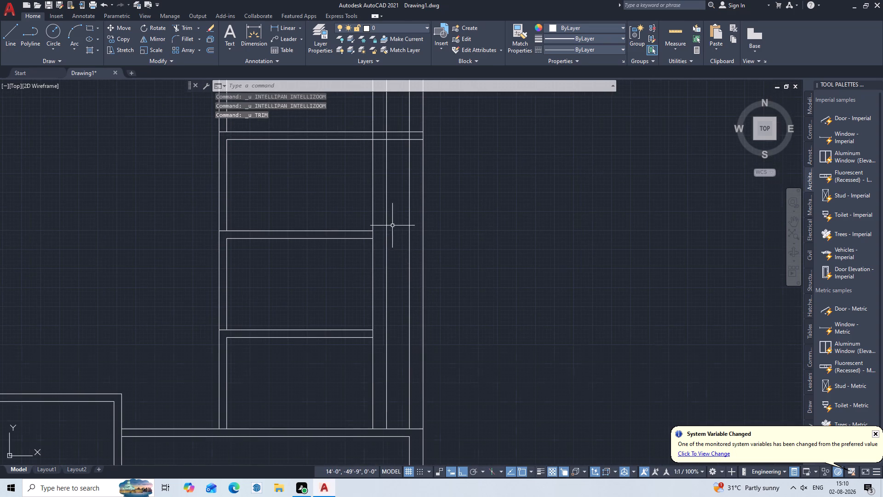
scroll(420, 312, down, 1)
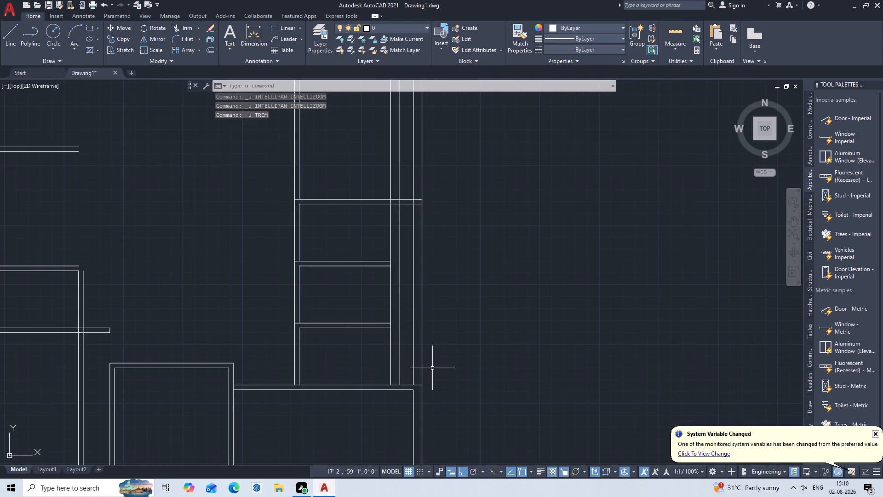
text(TR)
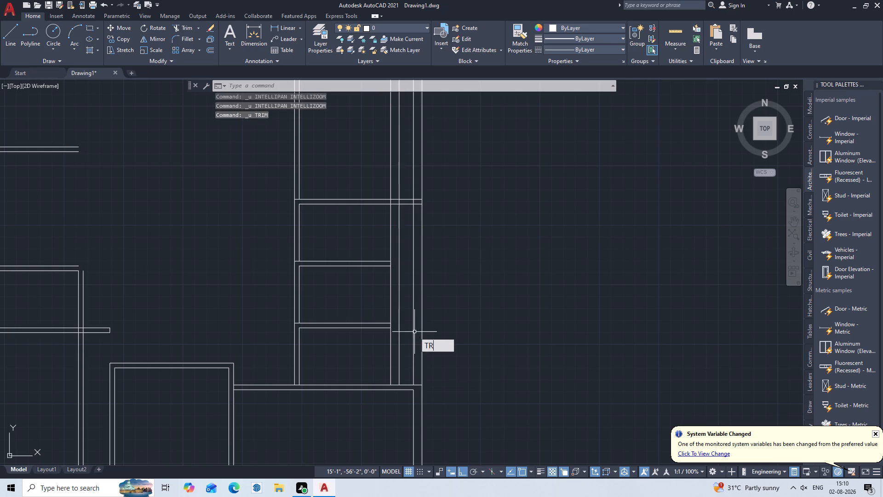
key(Return)
click(413, 294)
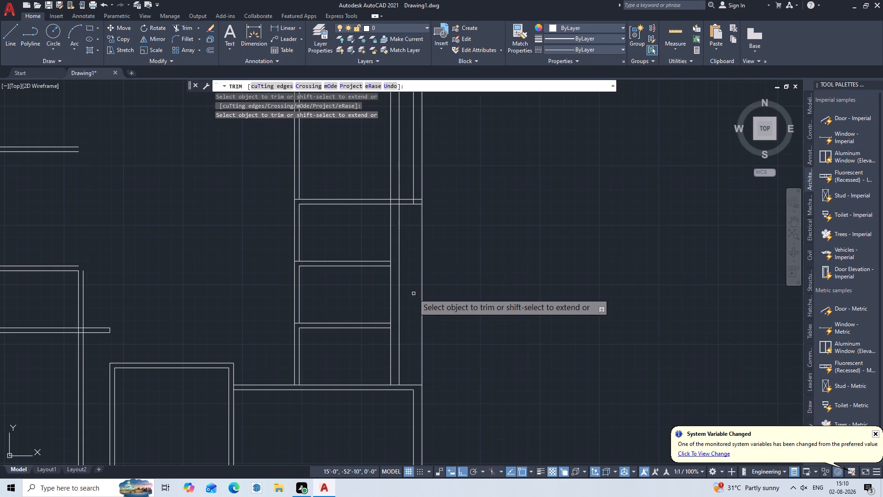
click(416, 294)
double_click(429, 290)
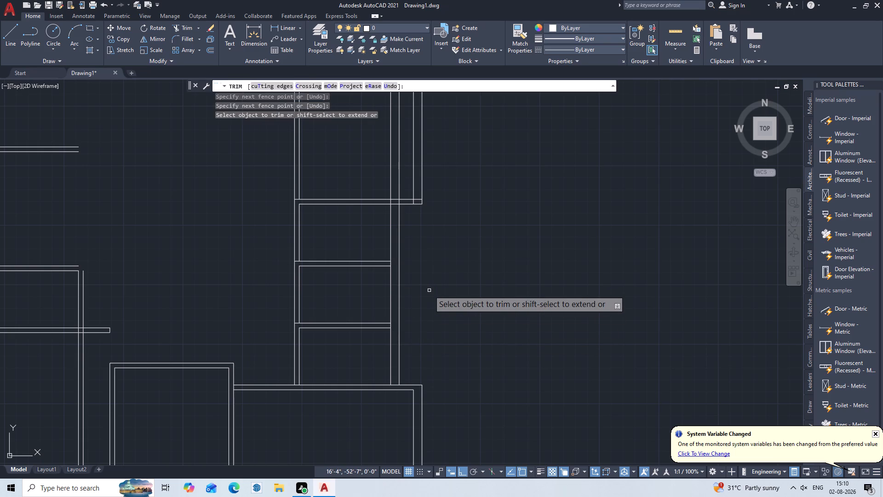
key(Escape)
Trim the inset right wall's two lines where they pass between the two lines of the third cross partition.
scroll(429, 290, down, 3)
scroll(430, 297, up, 2)
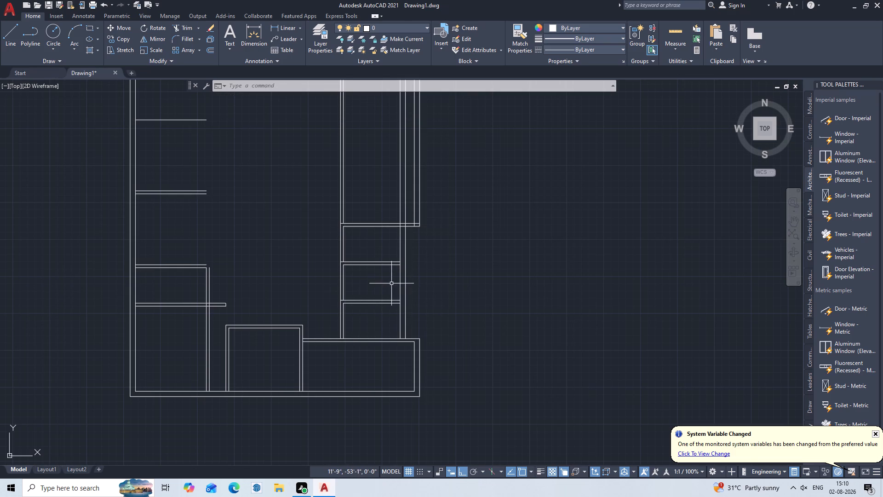
middle_drag(387, 269, 388, 270)
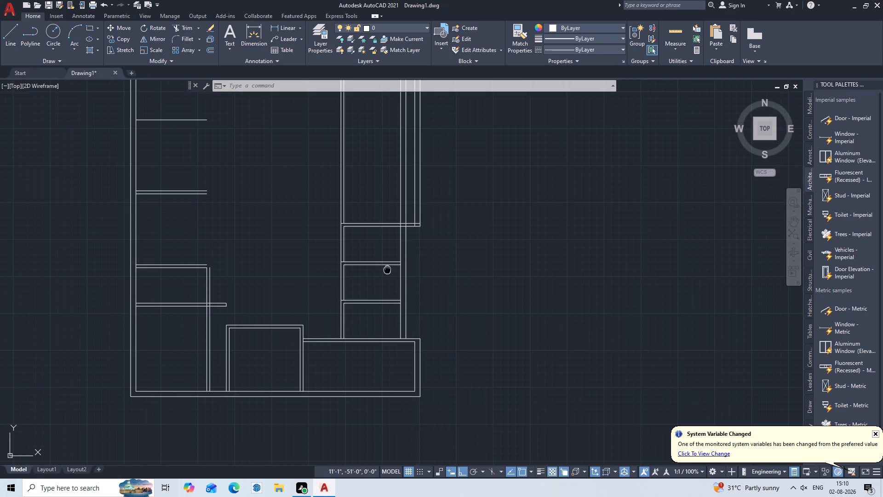
middle_drag(388, 270, 396, 335)
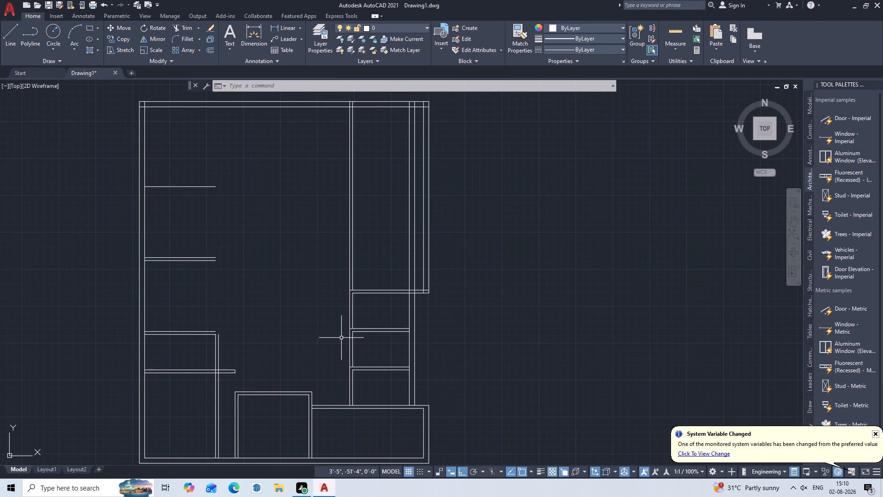
middle_drag(372, 324, 365, 373)
scroll(383, 340, up, 1)
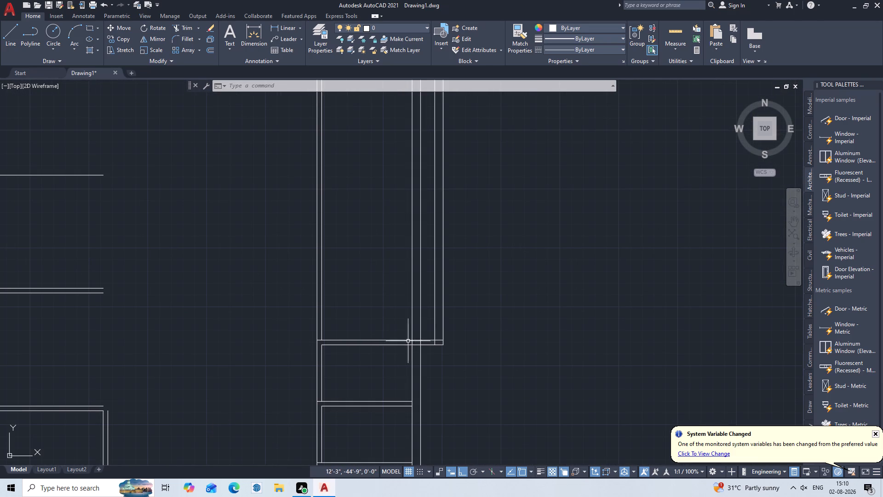
scroll(422, 331, up, 1)
middle_drag(419, 331, 398, 290)
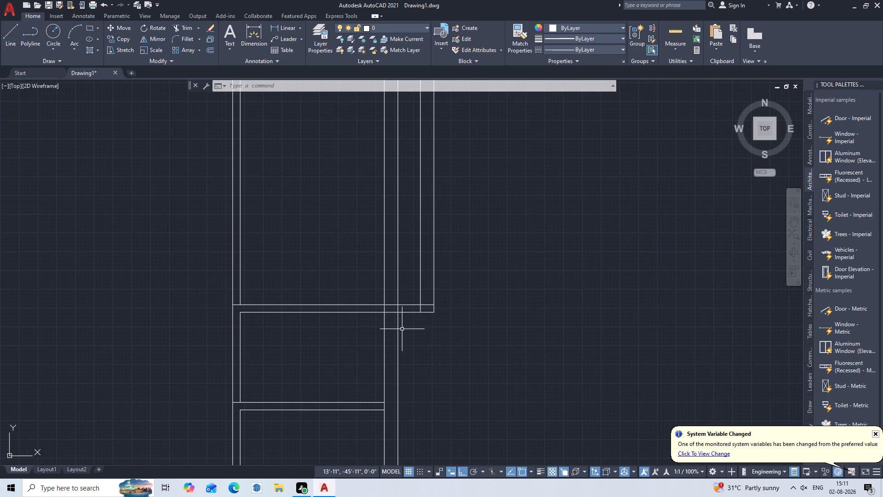
scroll(395, 314, up, 2)
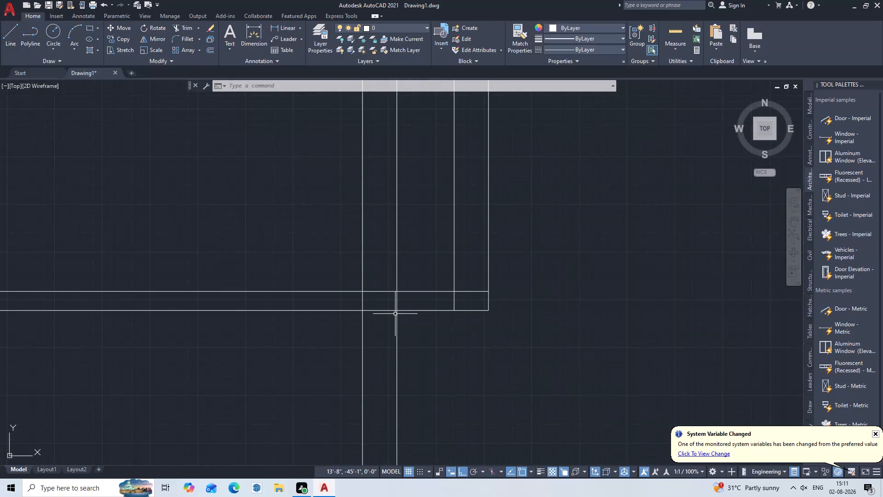
text(TR)
key(Return)
key(Return)
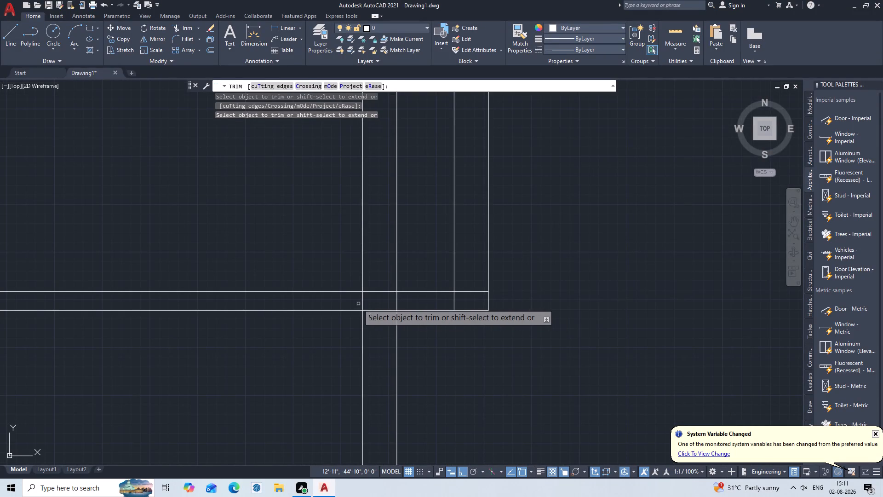
click(358, 304)
click(410, 302)
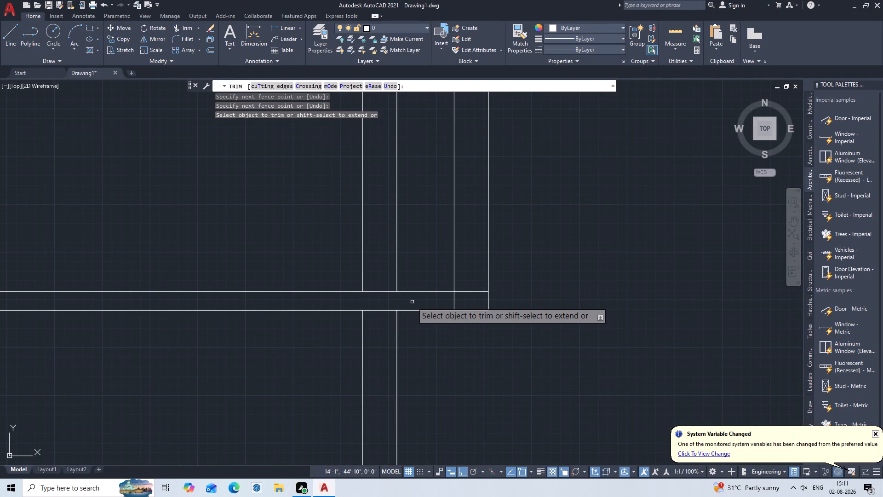
Trim the third cross partition's upper line where it runs through the thickness of the right outer wall.
scroll(412, 302, down, 2)
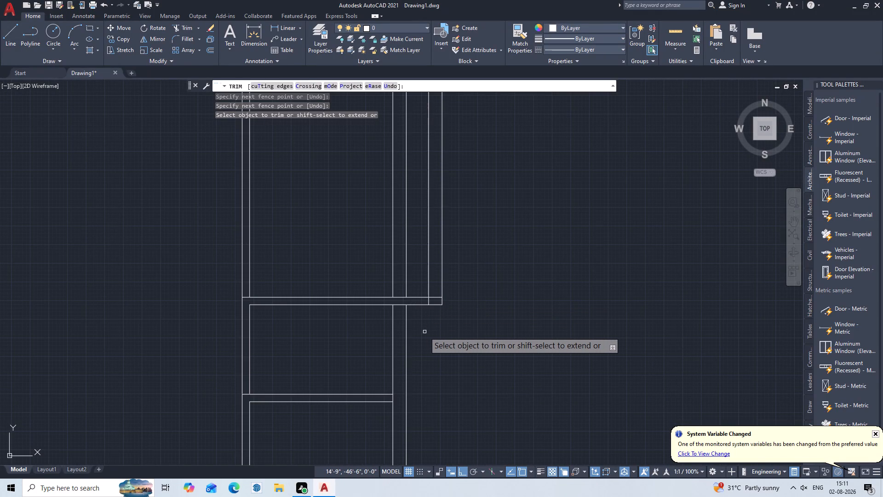
scroll(433, 305, up, 2)
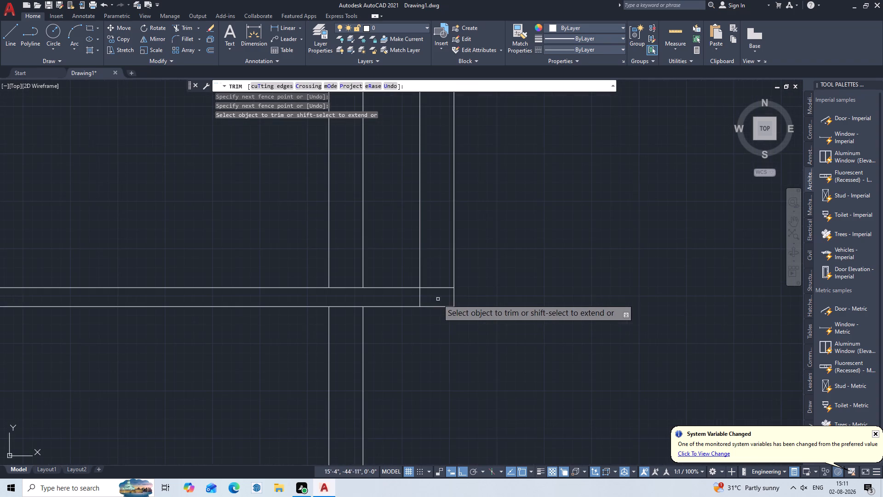
double_click(441, 283)
click(439, 301)
scroll(439, 301, down, 3)
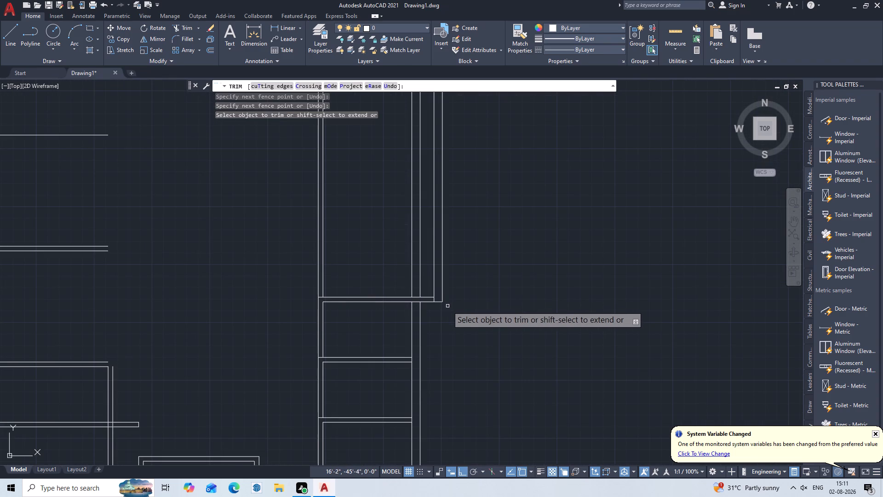
key(Escape)
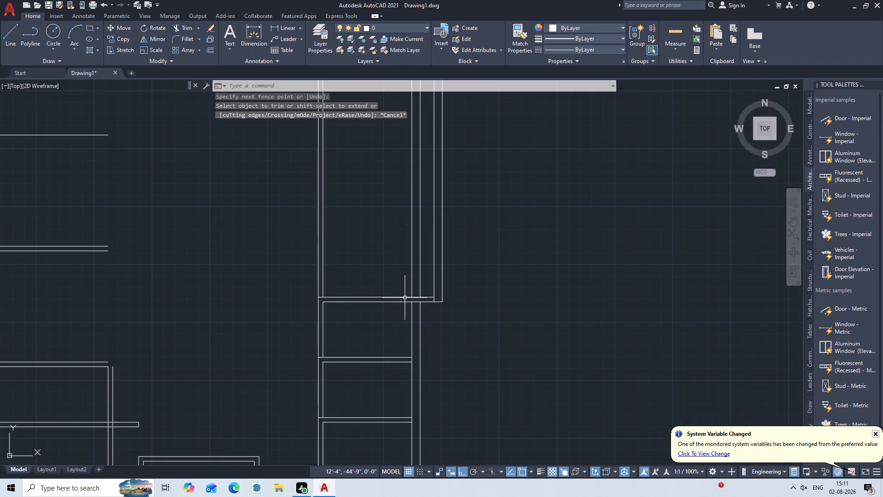
Trim away the inset right wall's two lines above the third cross partition.
middle_drag(405, 298, 445, 370)
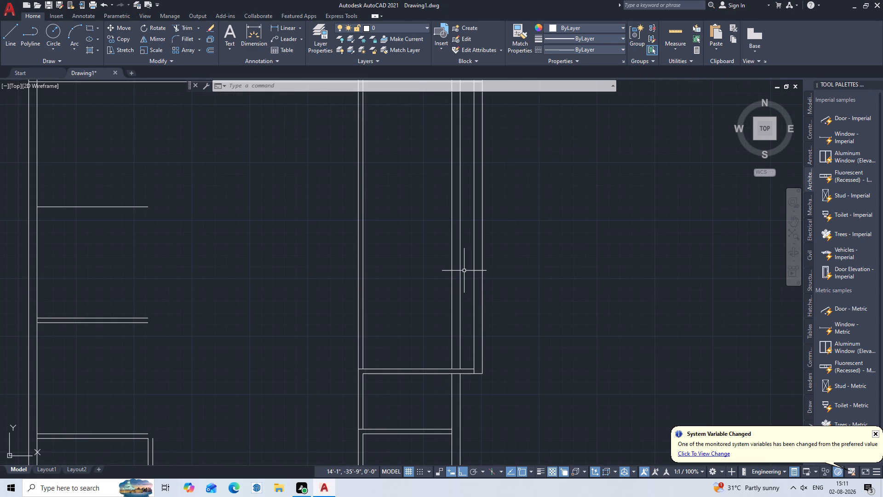
text(TR)
key(Return)
key(Return)
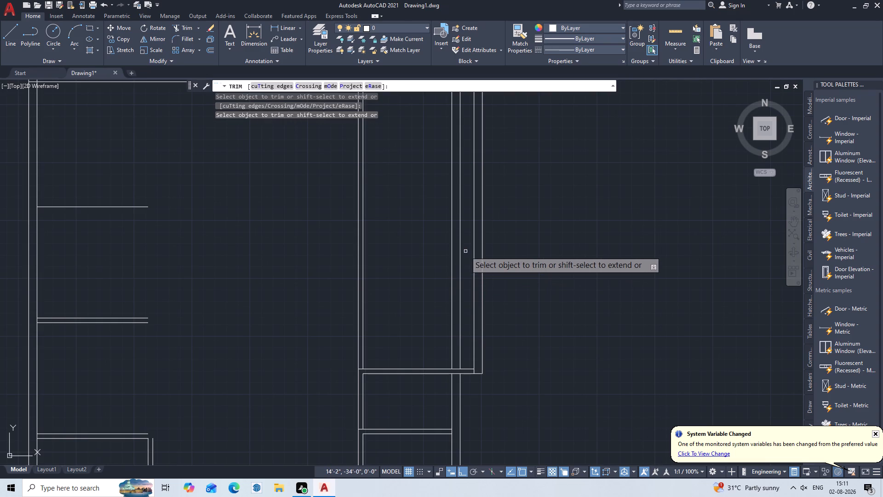
click(465, 251)
double_click(432, 297)
key(Escape)
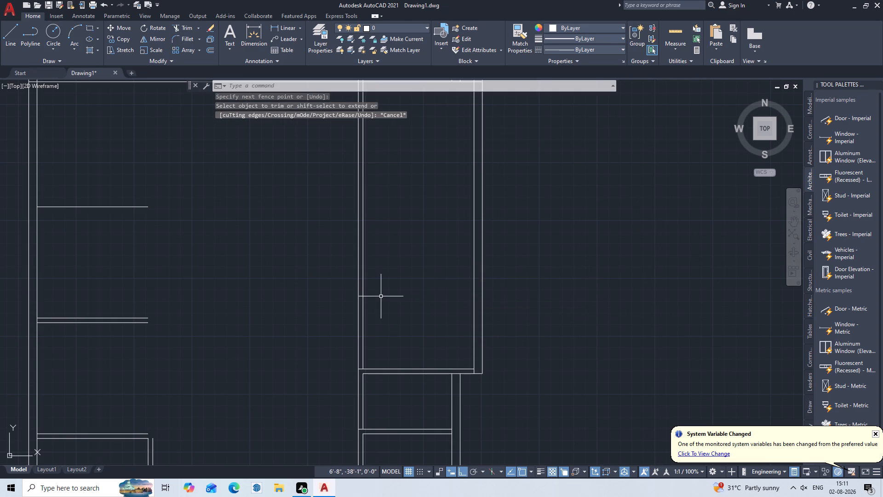
Trim away the long vertical partition's two lines above the third cross partition.
key(t)
key(r)
key(Return)
key(Return)
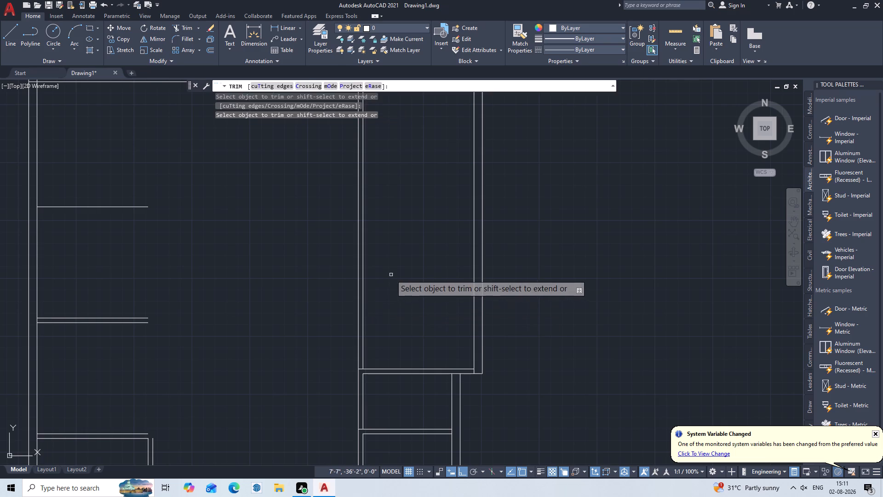
double_click(391, 275)
click(329, 324)
key(Escape)
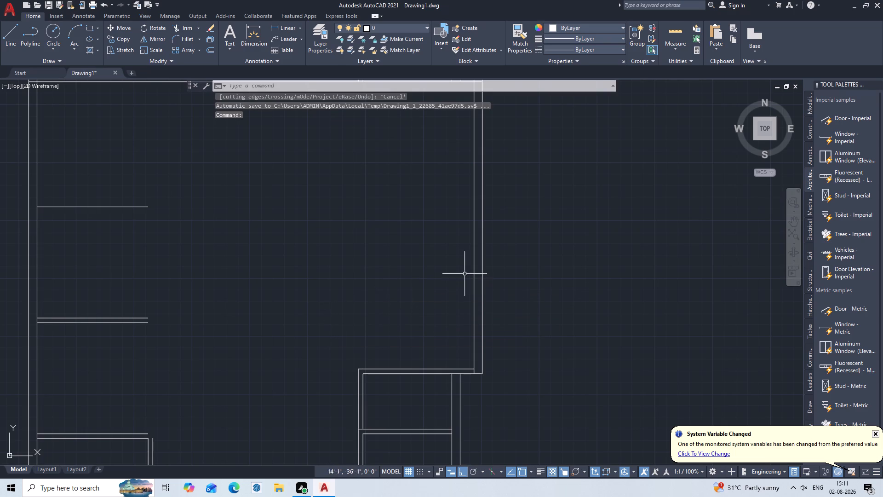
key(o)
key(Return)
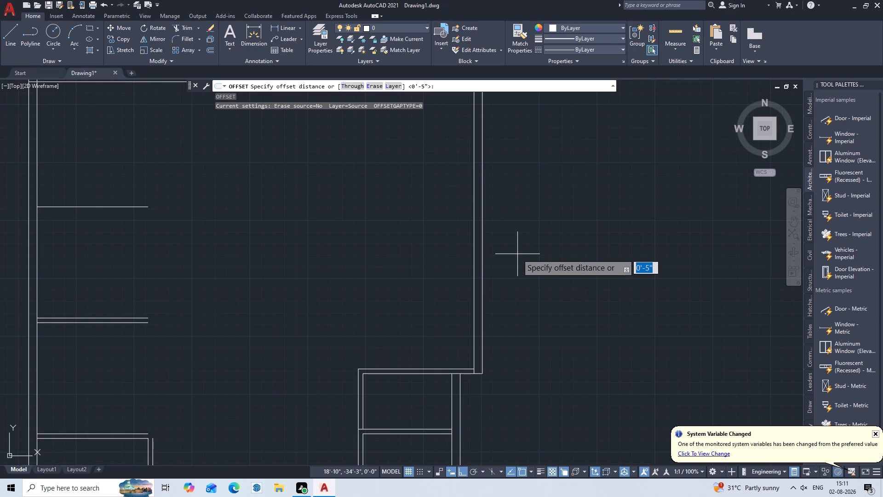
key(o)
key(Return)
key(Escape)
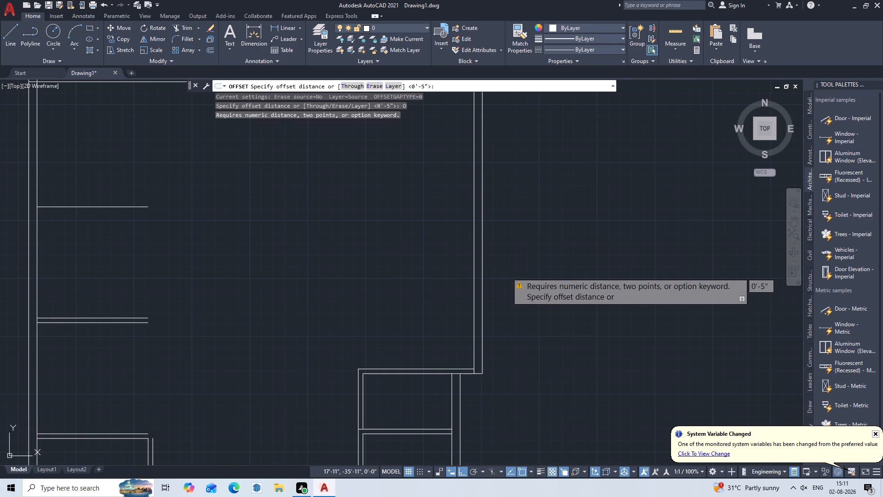
Offset the third cross partition's upper line 5' upward to start another cross partition along the right outer wall.
key(o)
key(Return)
key(5)
key(apostrophe)
key(Return)
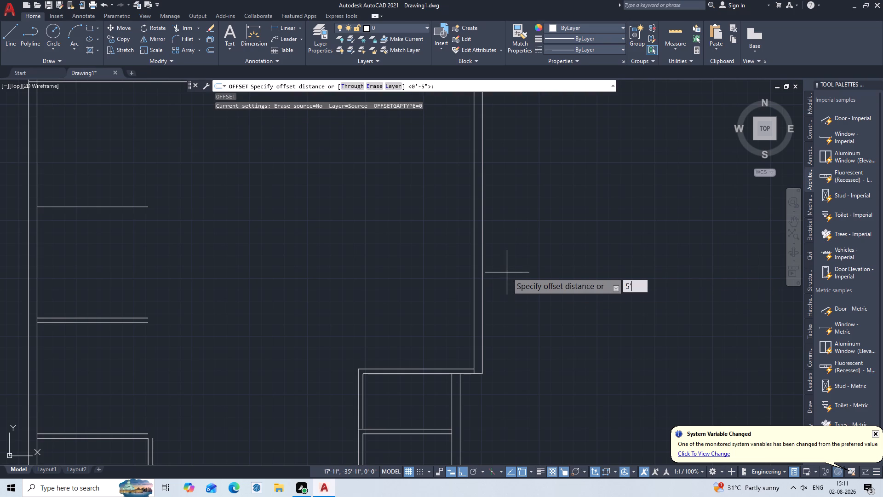
double_click(438, 369)
click(435, 299)
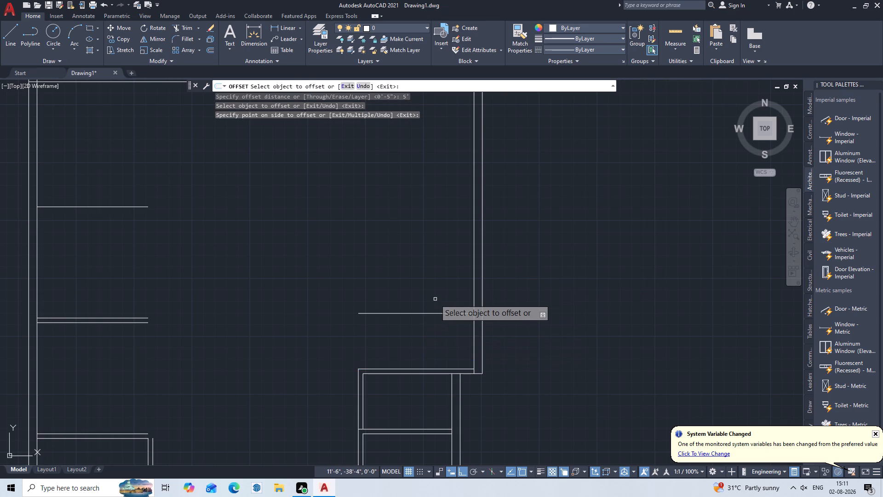
key(Escape)
Offset the new cross partition line 5" upward to give the partition its thickness.
key(o)
key(Return)
key(5)
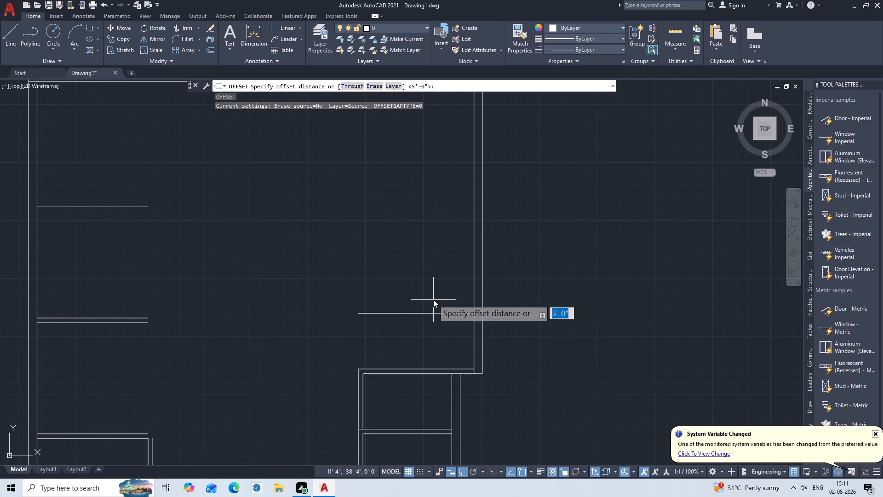
key(shift+quotedbl)
key(Return)
click(433, 312)
middle_click(433, 312)
double_click(433, 312)
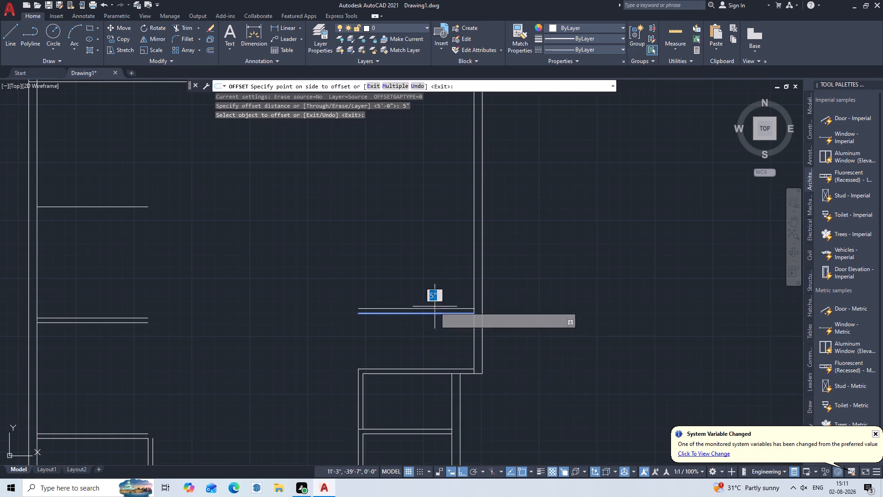
click(445, 277)
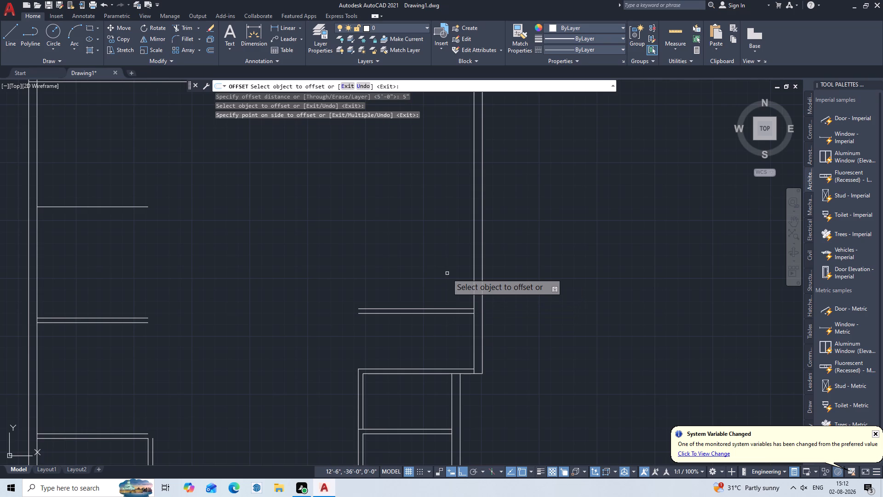
key(Escape)
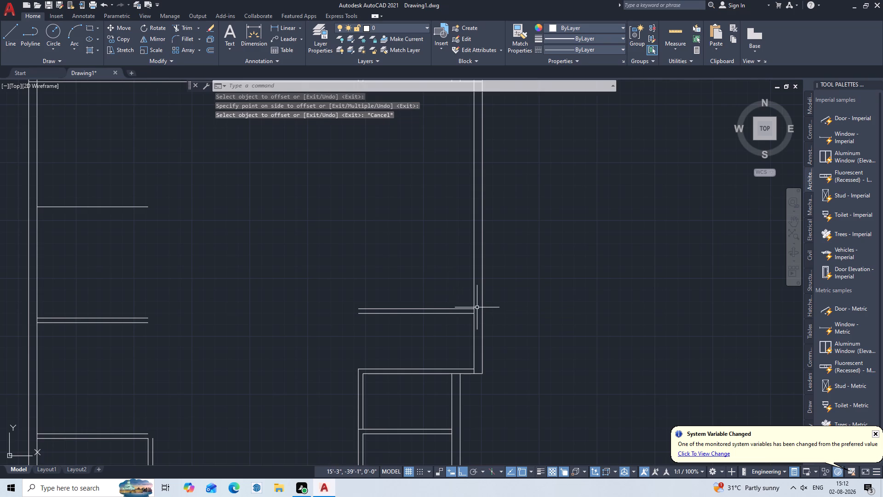
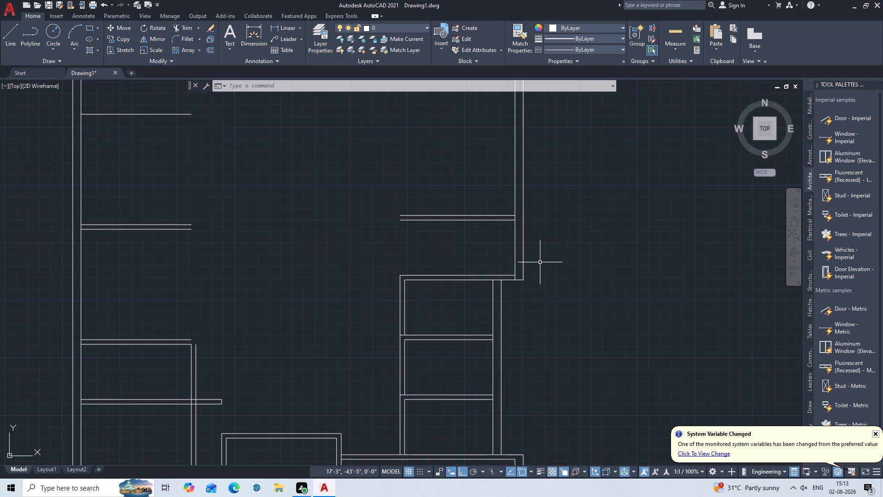
Offset the right outer wall's inner line 10' inward to start a vertical partition above the third cross partition.
key(o)
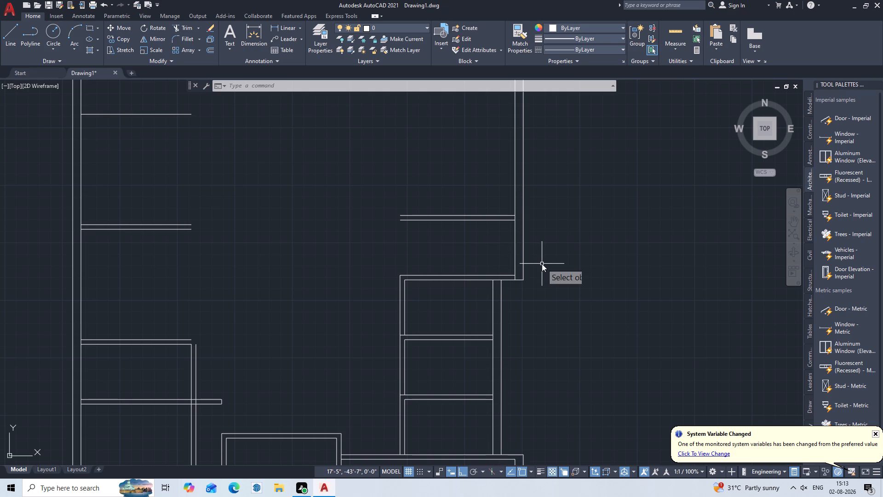
key(Return)
key(1)
key(0)
key(apostrophe)
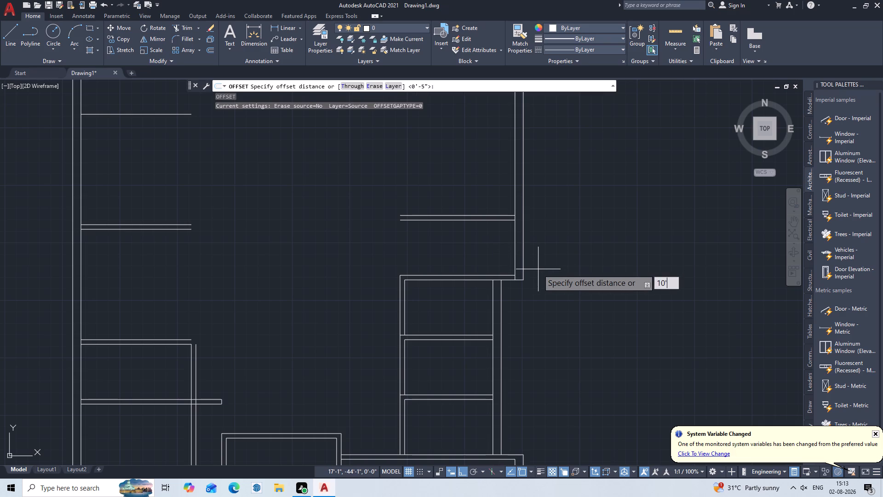
key(Return)
double_click(516, 237)
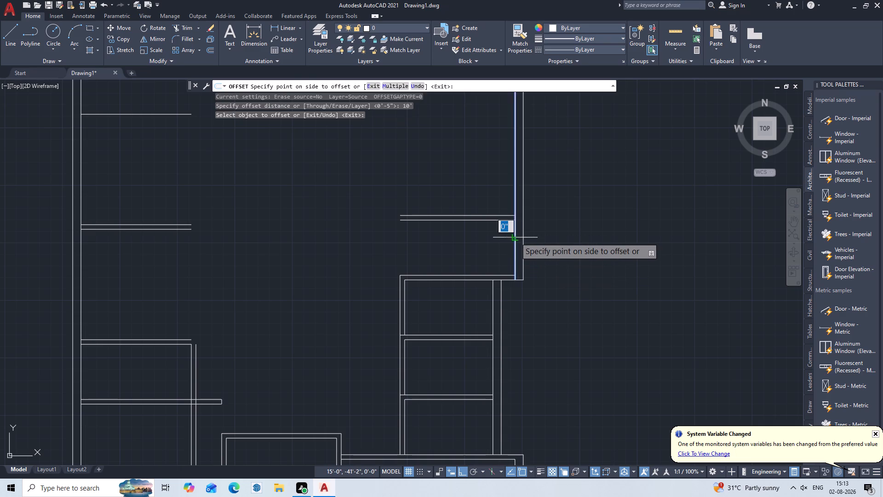
click(494, 243)
key(Escape)
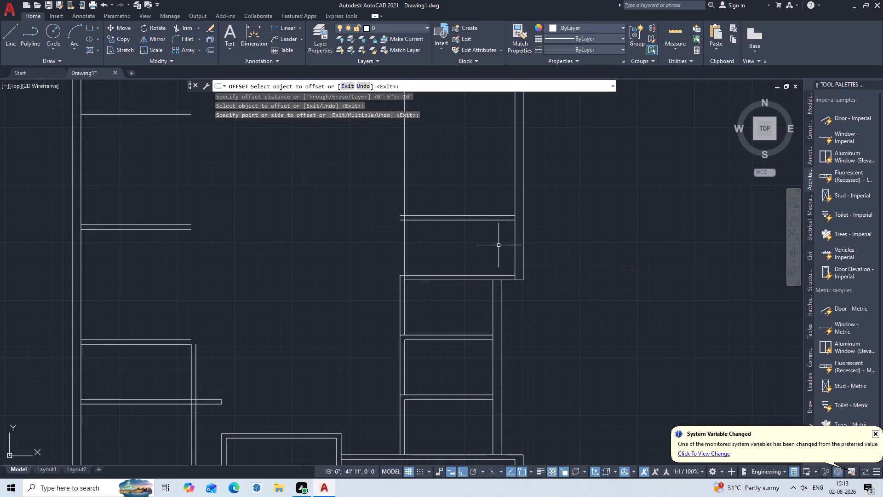
Offset the new vertical partition line 5" away from the right outer wall to give the partition its thickness.
key(o)
key(Return)
key(5)
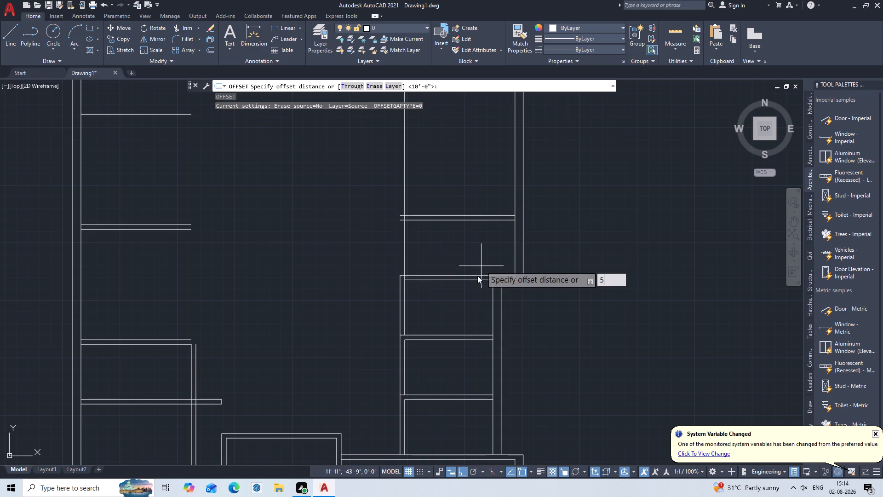
key(shift+quotedbl)
key(Return)
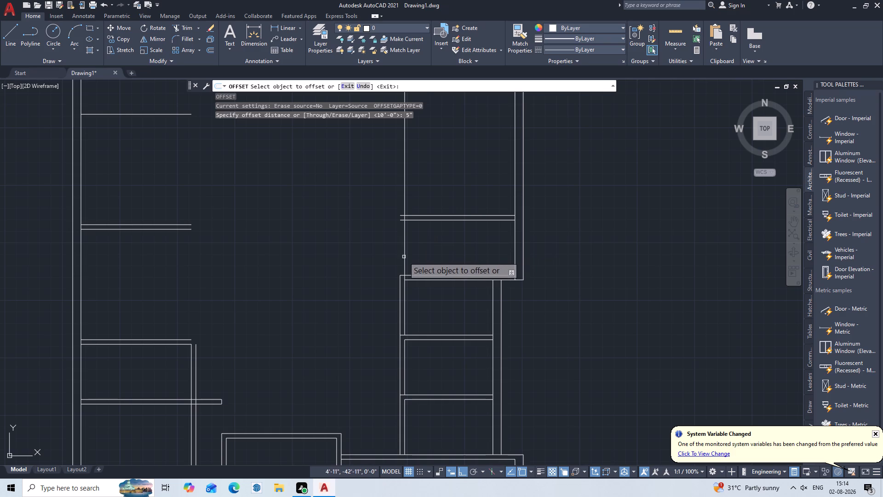
click(405, 257)
triple_click(398, 256)
click(398, 256)
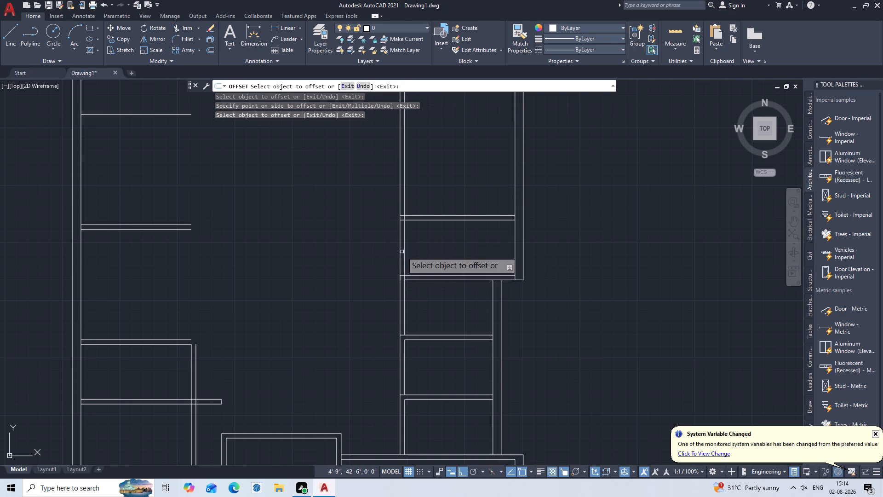
key(Escape)
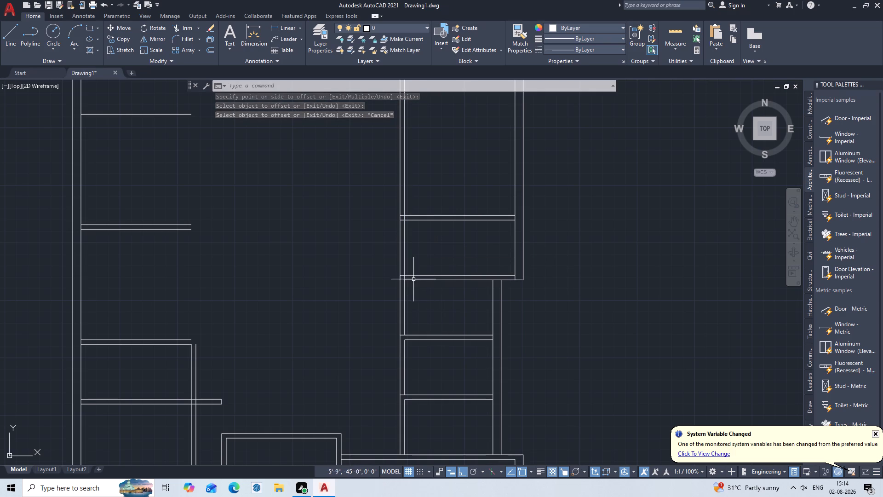
Trim the new vertical partition's inner line between the third cross partition's two lines.
scroll(401, 277, up, 2)
text(TR)
key(Return)
key(Return)
scroll(408, 257, up, 3)
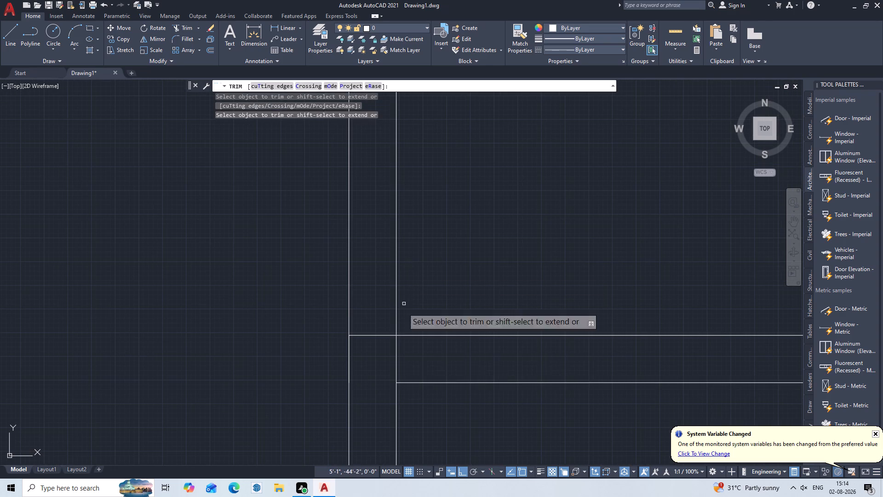
click(388, 363)
double_click(401, 360)
scroll(416, 309, down, 2)
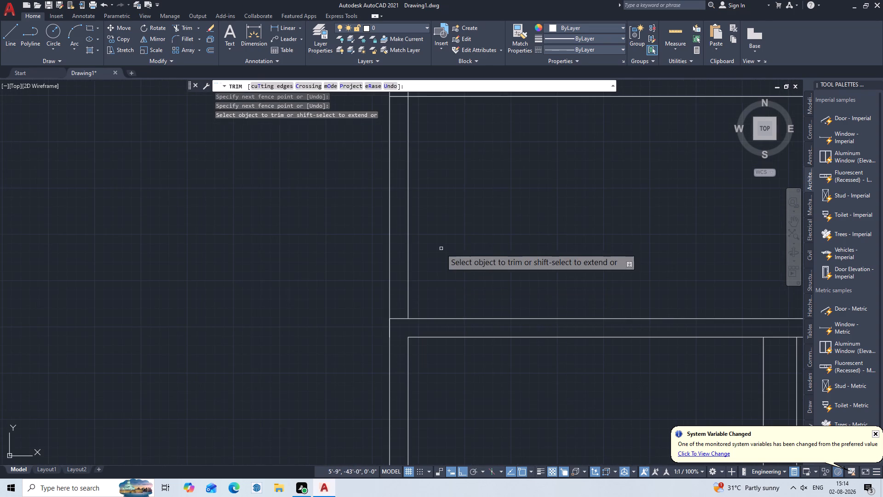
Trim the overlapping segments inside the junction of the new vertical partition and the fourth cross partition.
middle_drag(447, 240, 409, 393)
scroll(352, 260, up, 2)
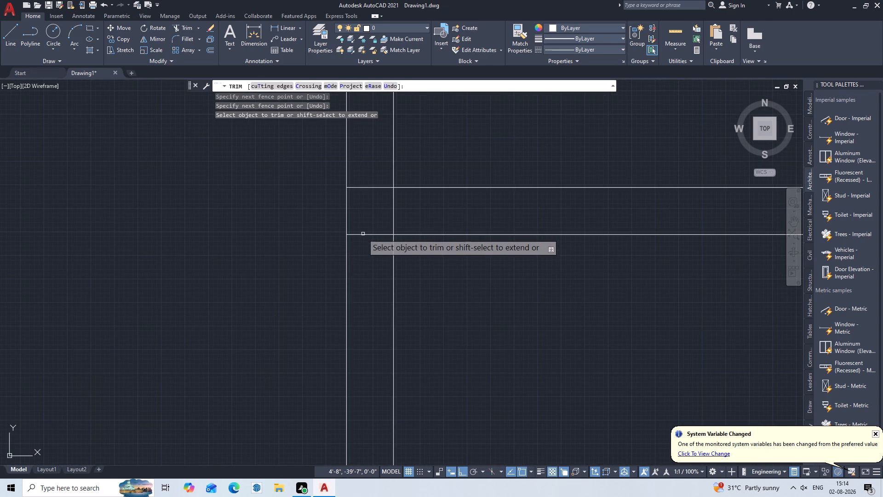
triple_click(364, 206)
triple_click(406, 213)
double_click(387, 219)
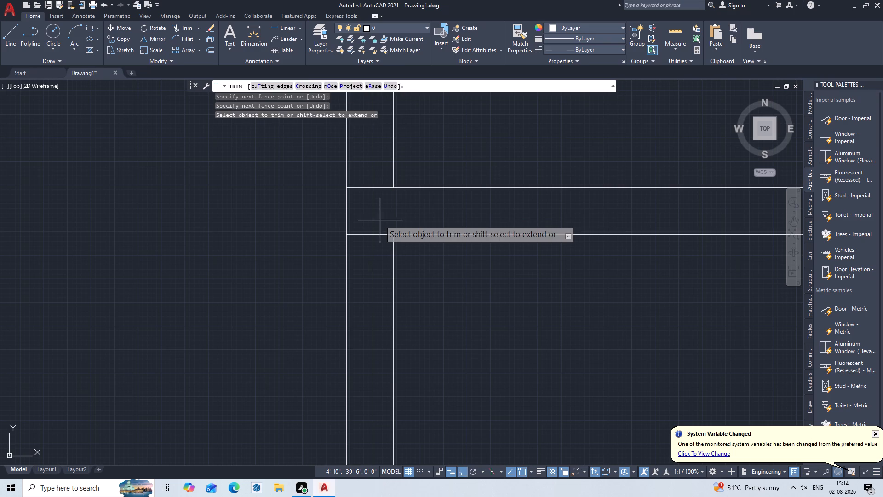
triple_click(380, 220)
triple_click(366, 254)
triple_click(369, 229)
double_click(366, 243)
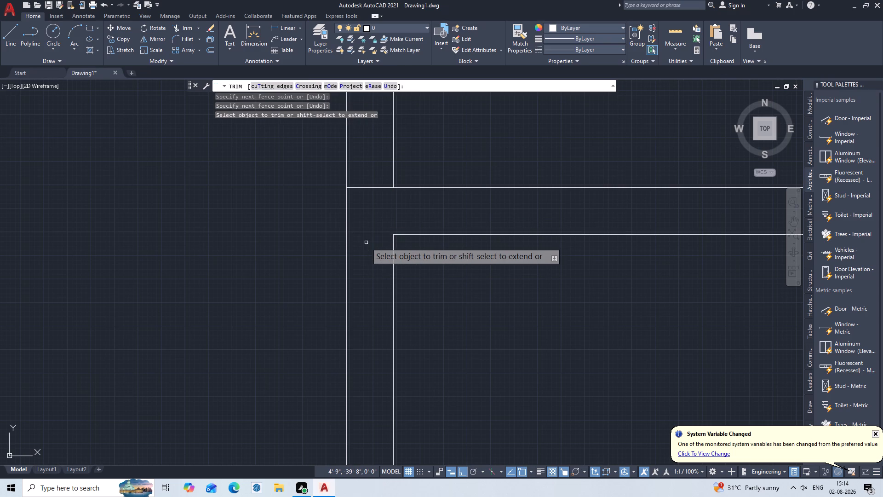
Trim away the new vertical partition's two lines above the fourth cross partition.
scroll(366, 243, down, 3)
middle_drag(488, 302, 487, 301)
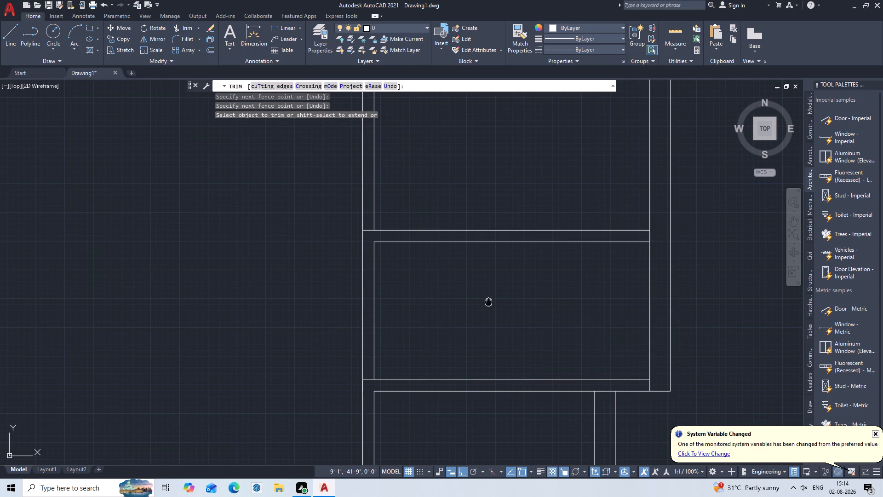
middle_drag(487, 301, 365, 282)
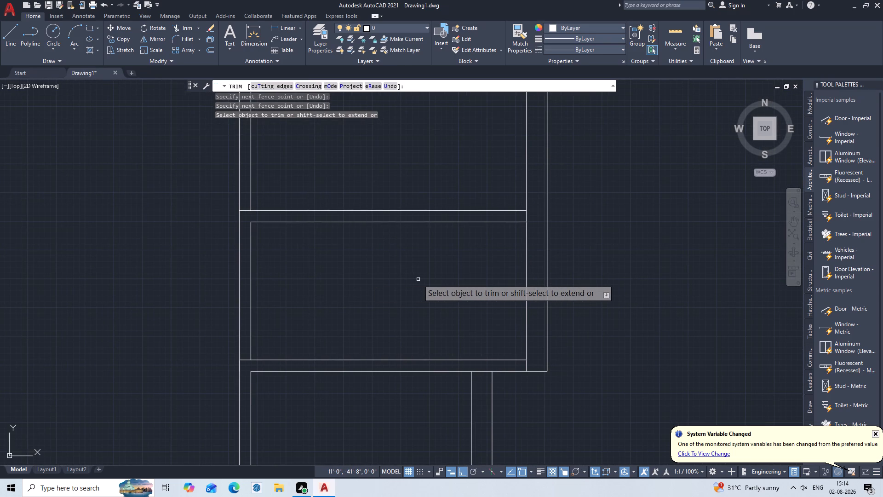
middle_drag(381, 191, 532, 434)
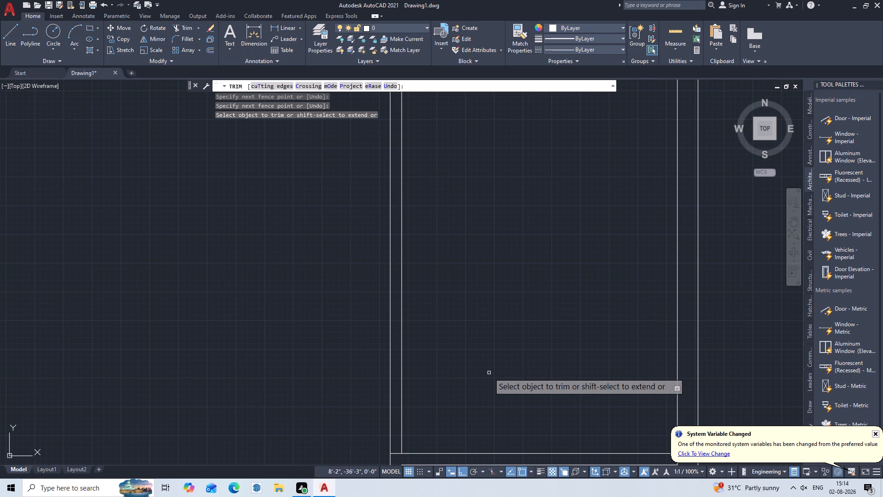
click(418, 297)
click(362, 362)
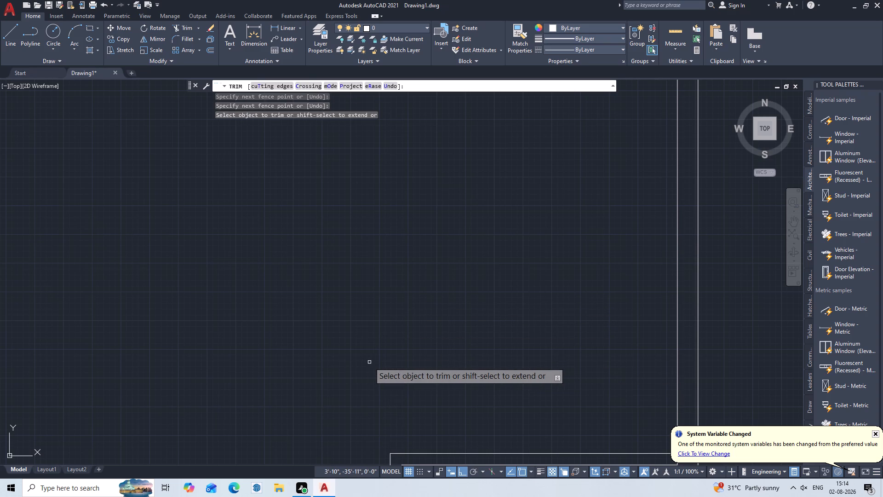
key(Escape)
Offset the fourth cross partition's upper line 10' upward to start a fifth cross partition along the right outer wall.
scroll(369, 362, down, 2)
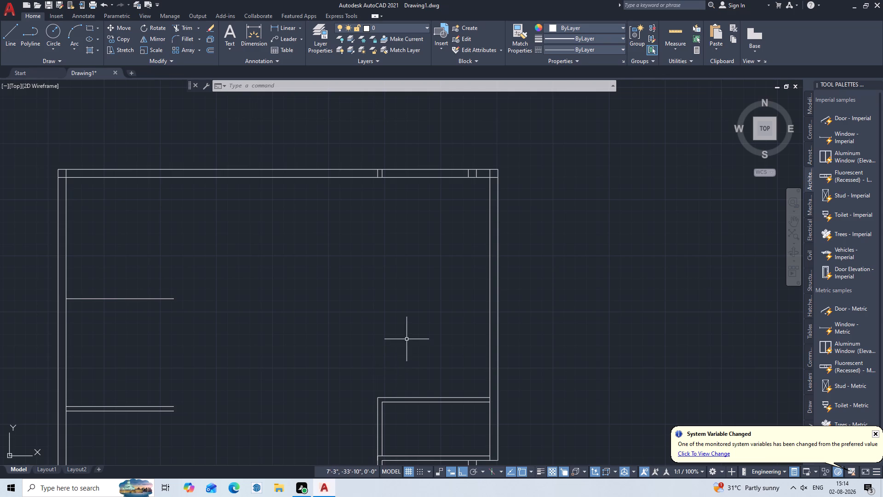
key(o)
key(Return)
text(10)
key(apostrophe)
key(Return)
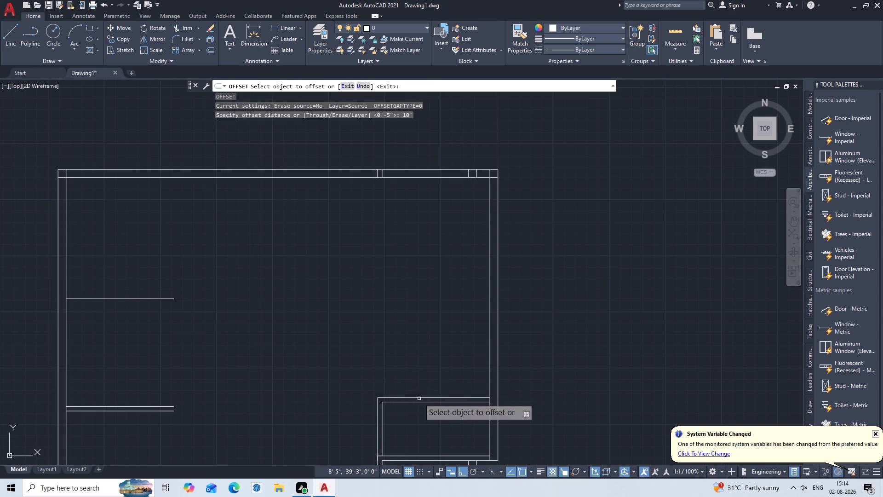
double_click(419, 399)
click(411, 330)
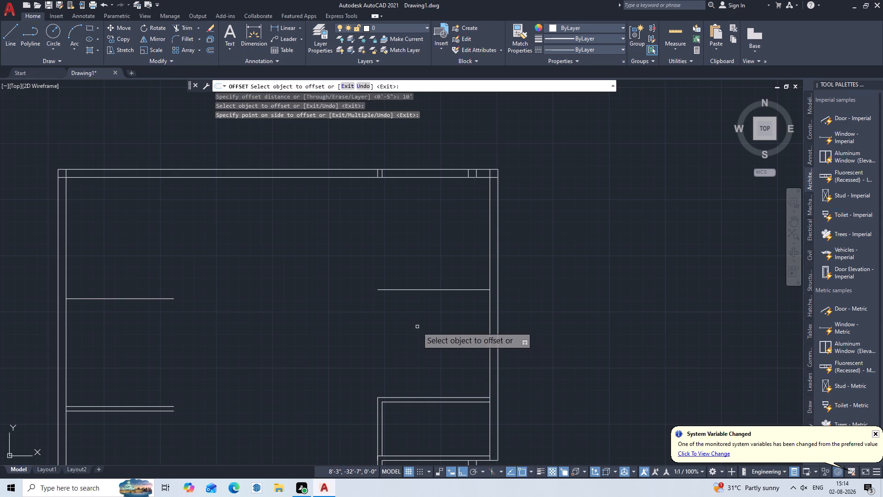
key(Escape)
Offset the fifth cross partition line 5" upward to give the partition its thickness.
key(o)
key(Return)
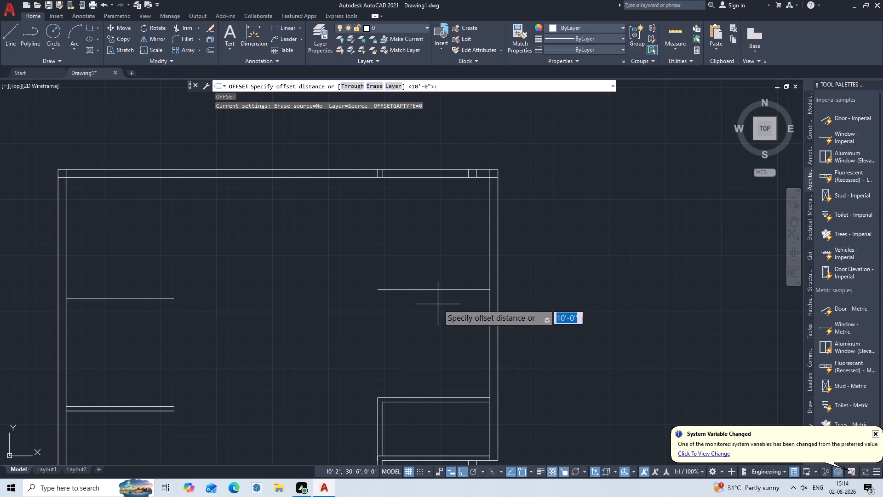
key(5)
key(shift+quotedbl)
key(Return)
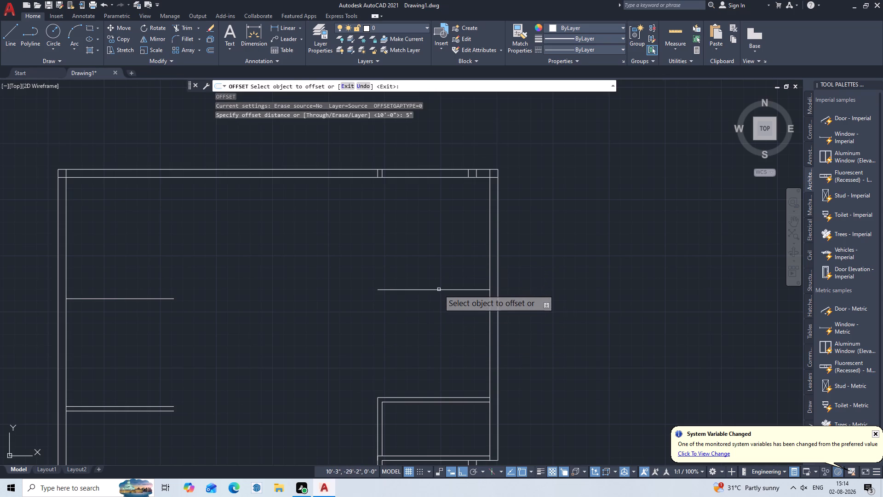
click(439, 289)
click(437, 276)
key(Escape)
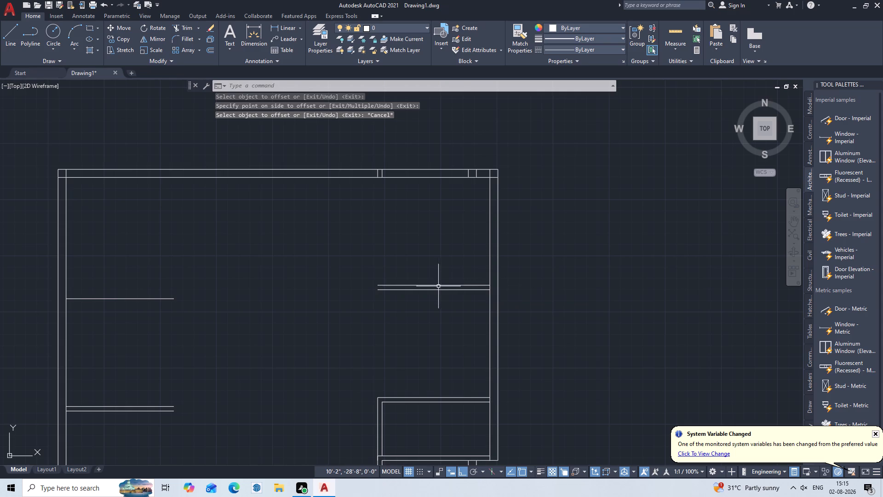
Offset the right outer wall's inner line 12' inward to start a vertical partition for the upper rooms.
key(o)
key(Return)
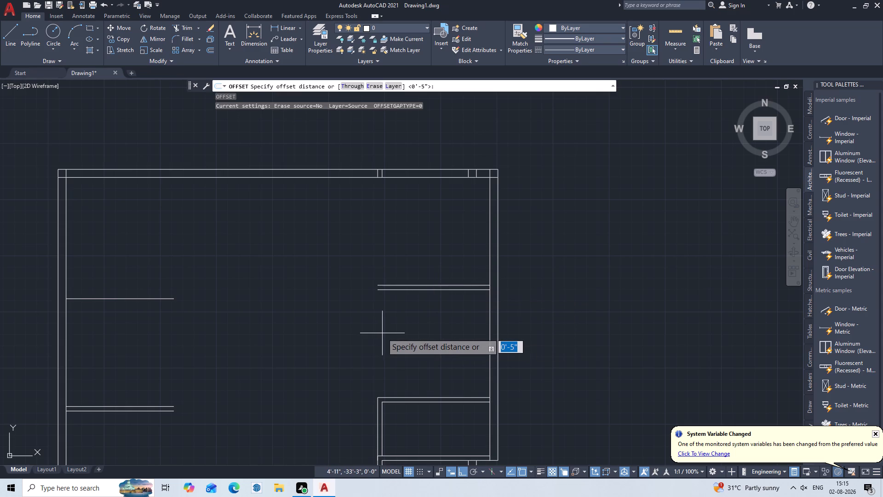
key(1)
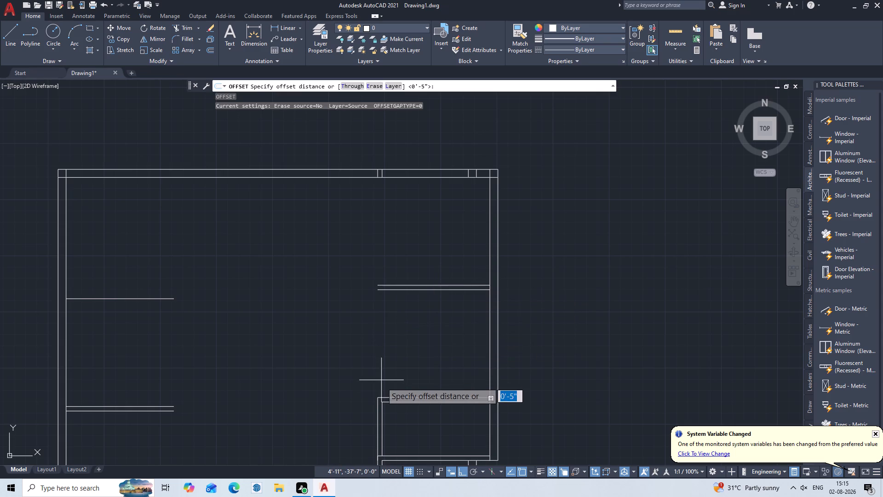
key(2)
key(apostrophe)
key(Return)
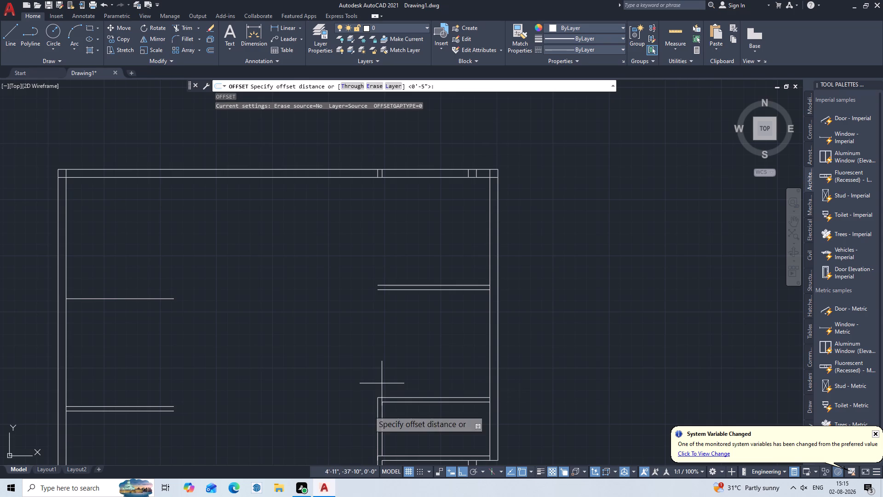
double_click(489, 341)
triple_click(442, 351)
click(442, 351)
key(Escape)
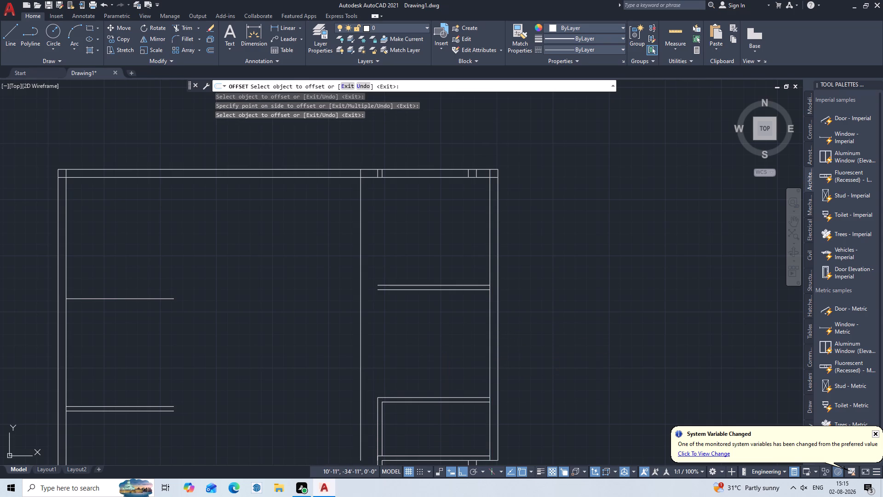
Extend both lines of the fifth cross partition to the new vertical partition line.
key(e)
key(x)
key(Return)
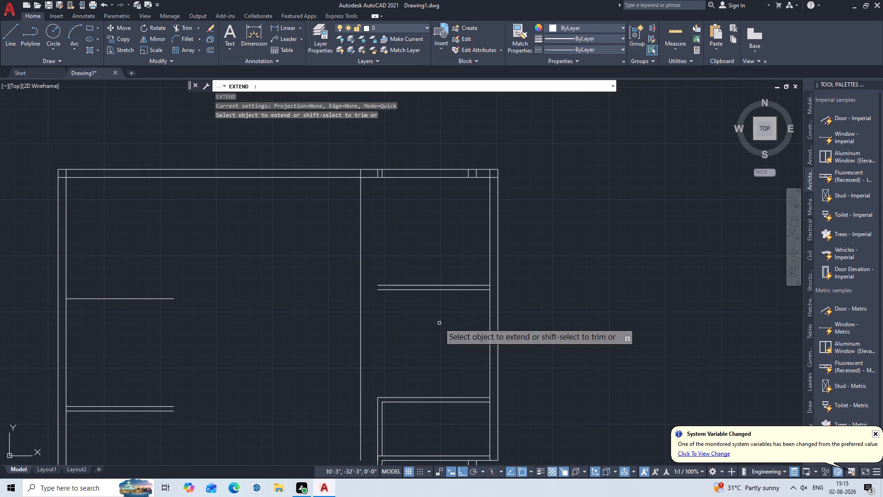
double_click(409, 262)
click(411, 322)
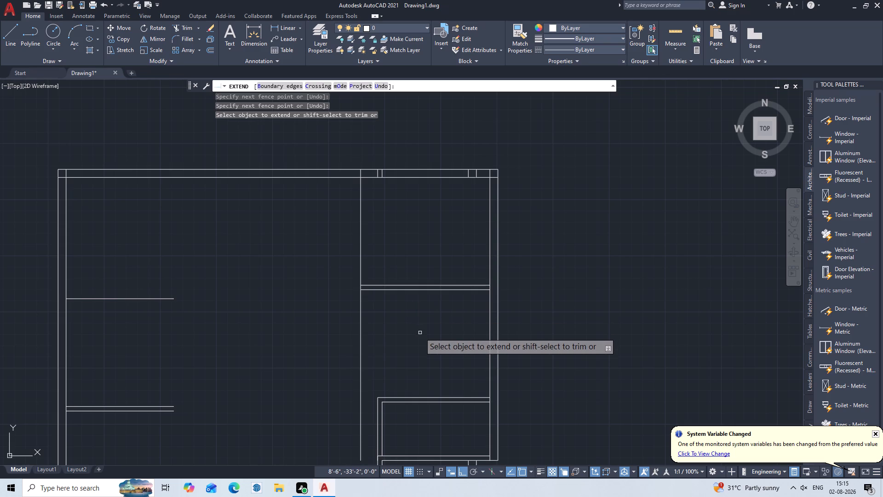
Extend both lines of the fourth cross partition to the new vertical partition line.
middle_drag(409, 343, 456, 266)
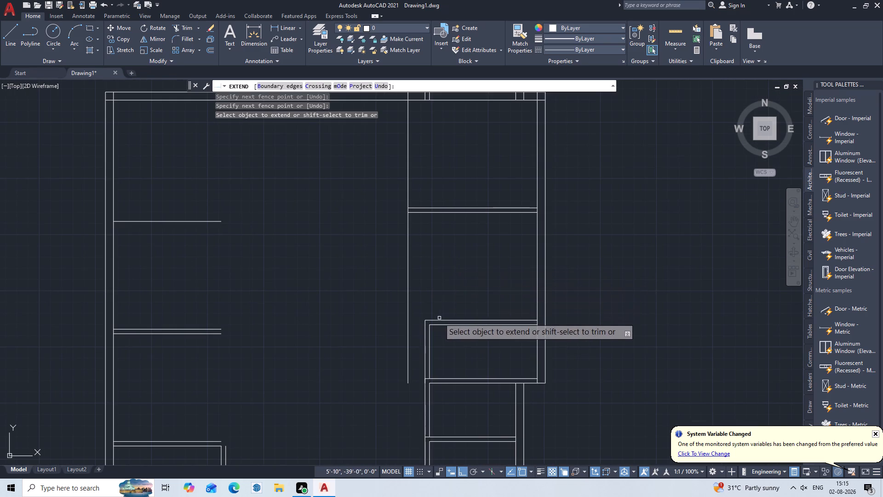
triple_click(450, 313)
click(457, 349)
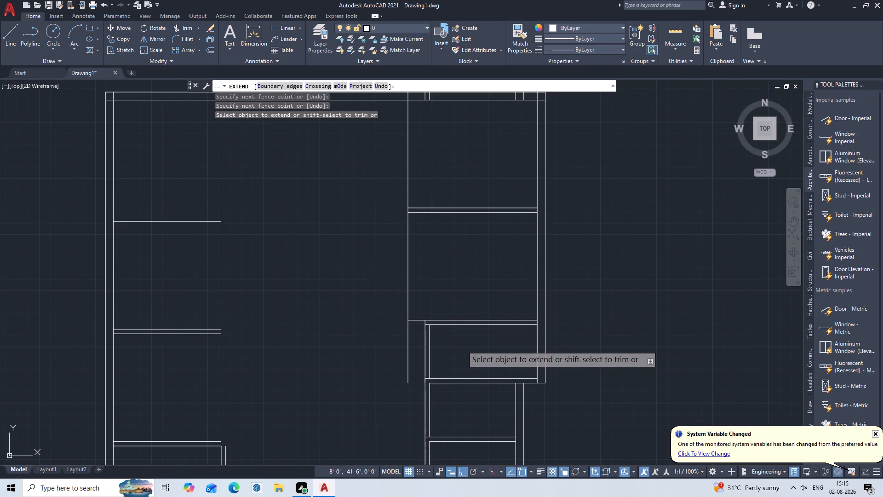
double_click(462, 346)
drag(462, 341, 465, 330)
double_click(472, 301)
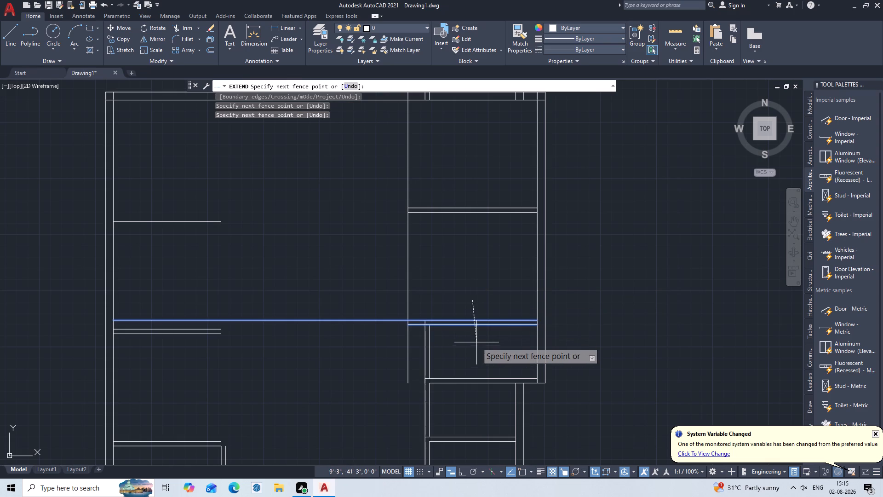
click(476, 295)
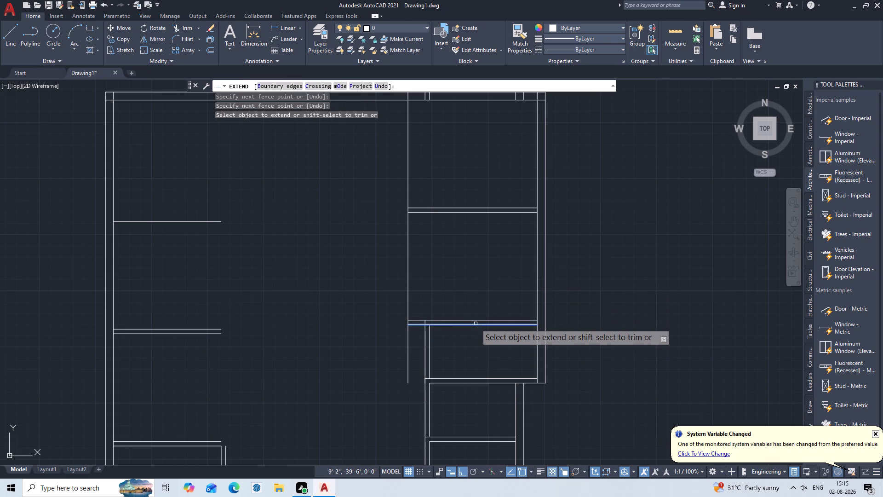
click(475, 324)
key(Escape)
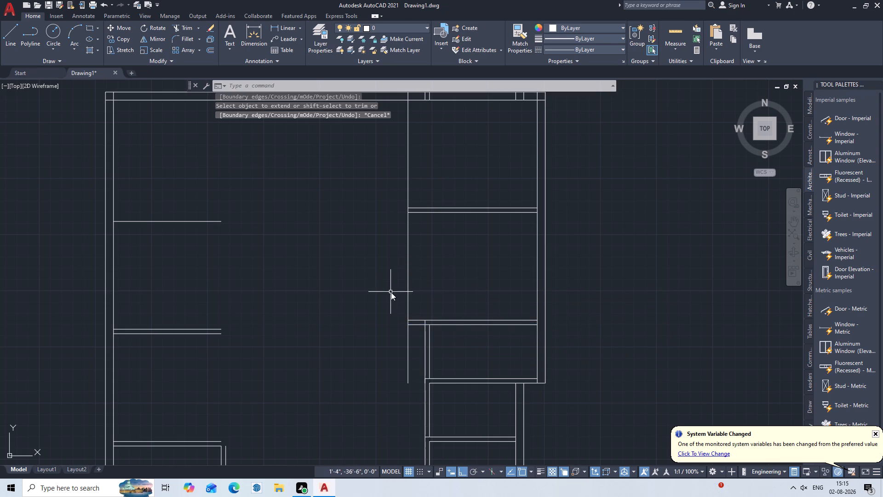
Offset the upper rooms' new vertical partition line 5" toward the building's interior to give the partition its thickness.
key(o)
key(Return)
key(5)
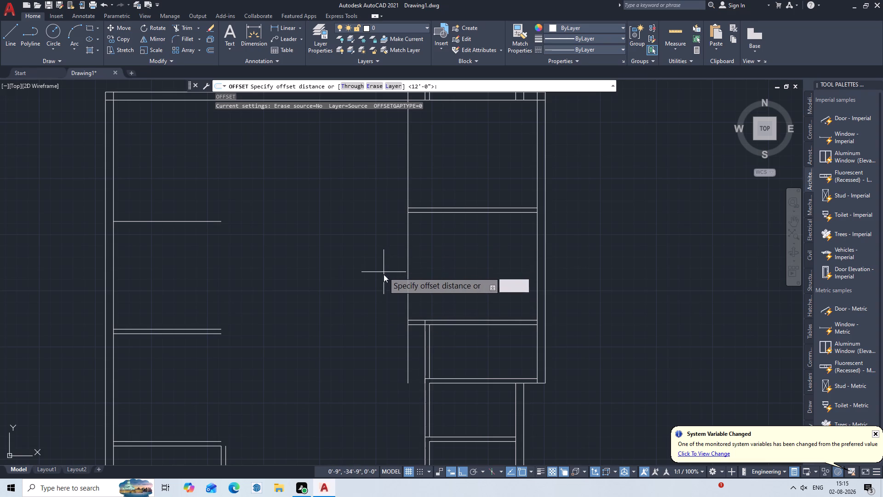
key(shift+quotedbl)
key(Return)
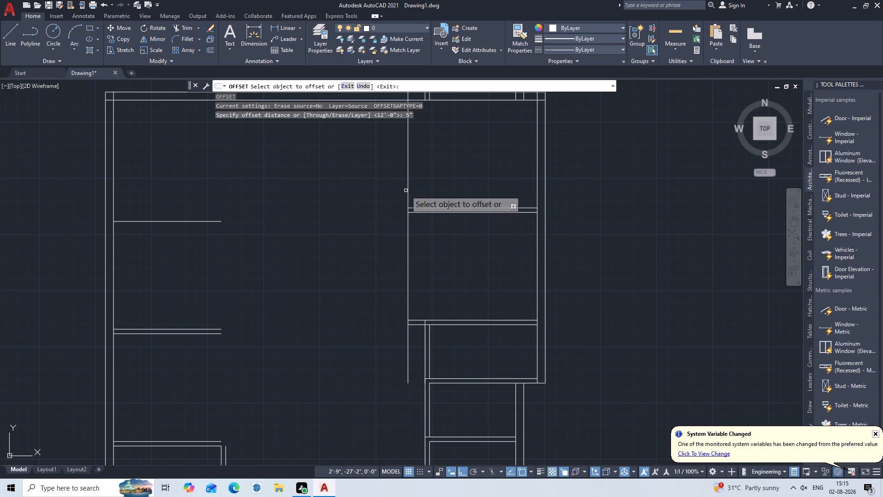
click(409, 184)
triple_click(393, 192)
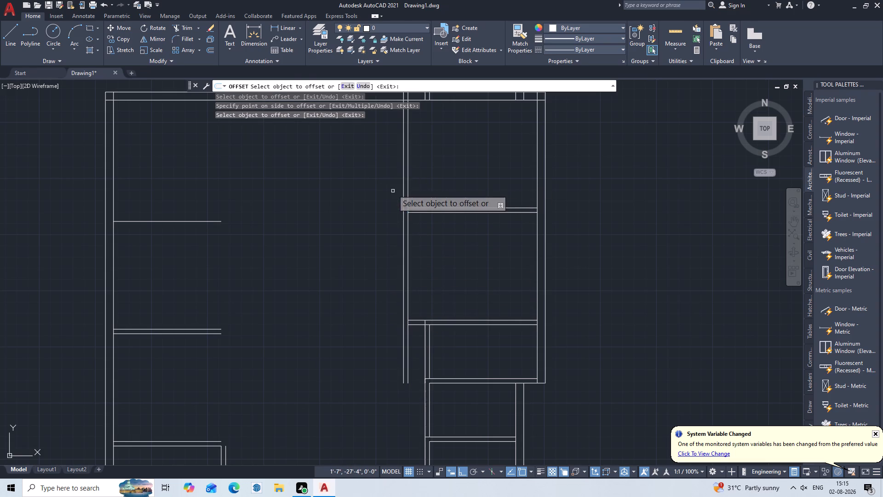
key(Escape)
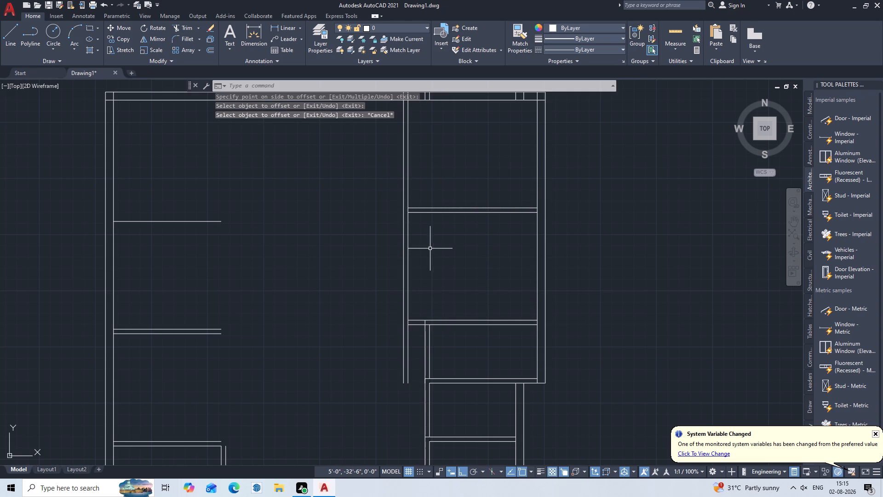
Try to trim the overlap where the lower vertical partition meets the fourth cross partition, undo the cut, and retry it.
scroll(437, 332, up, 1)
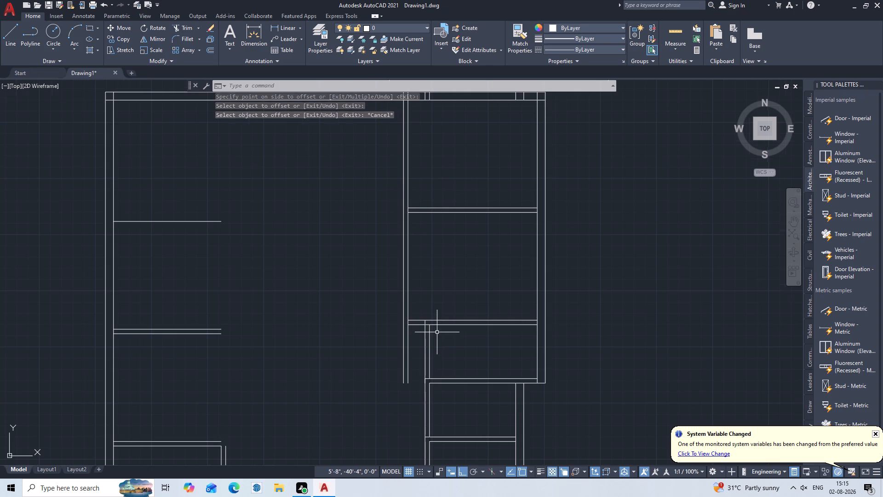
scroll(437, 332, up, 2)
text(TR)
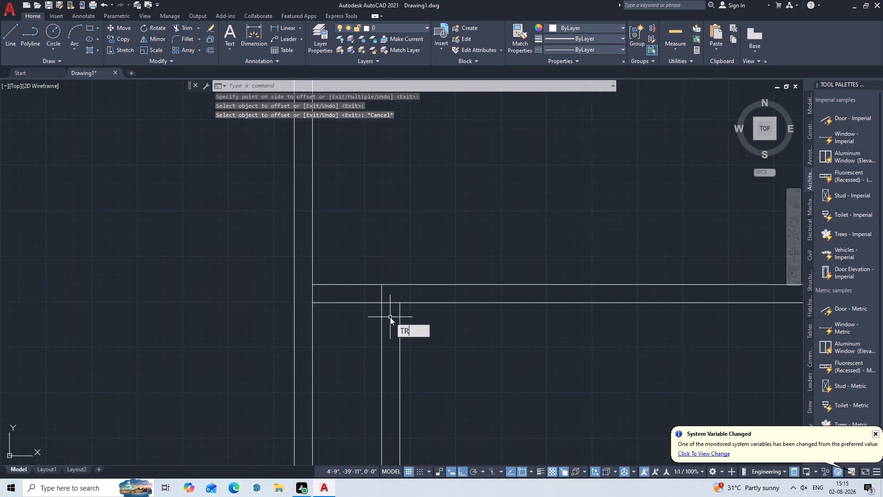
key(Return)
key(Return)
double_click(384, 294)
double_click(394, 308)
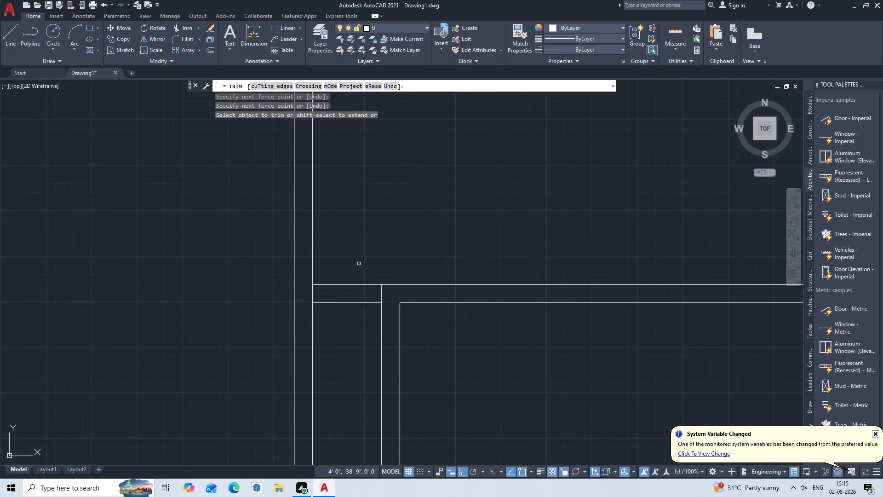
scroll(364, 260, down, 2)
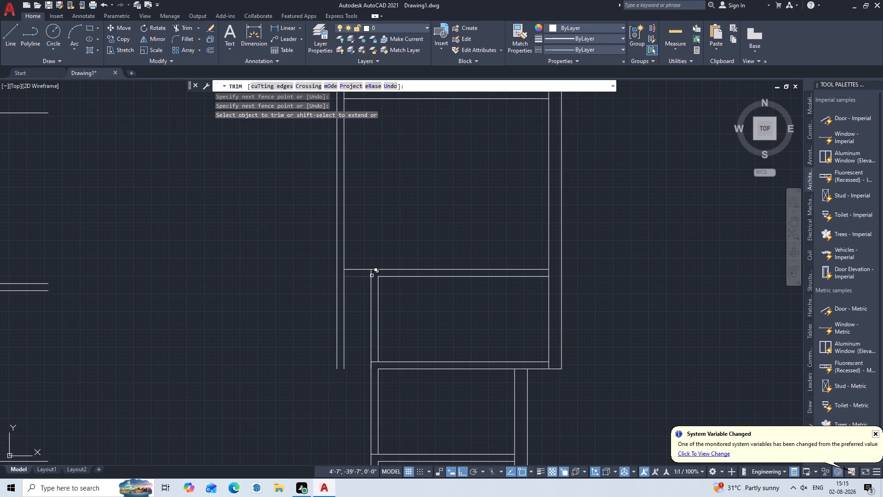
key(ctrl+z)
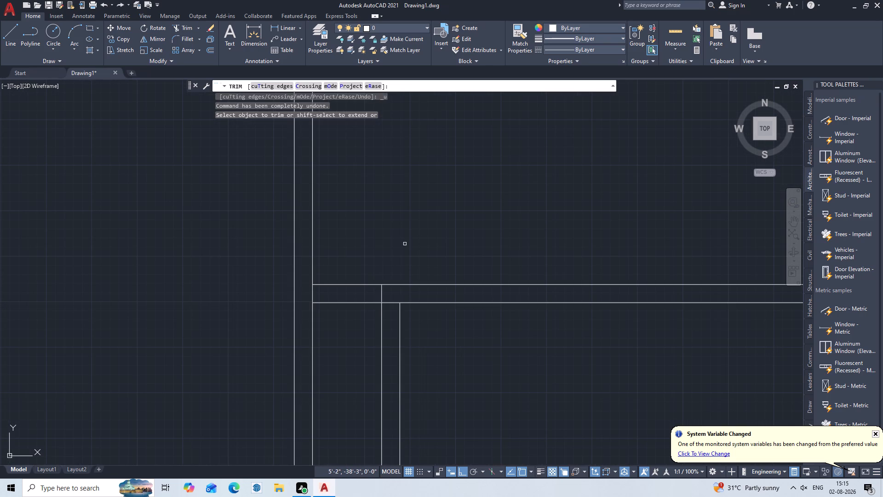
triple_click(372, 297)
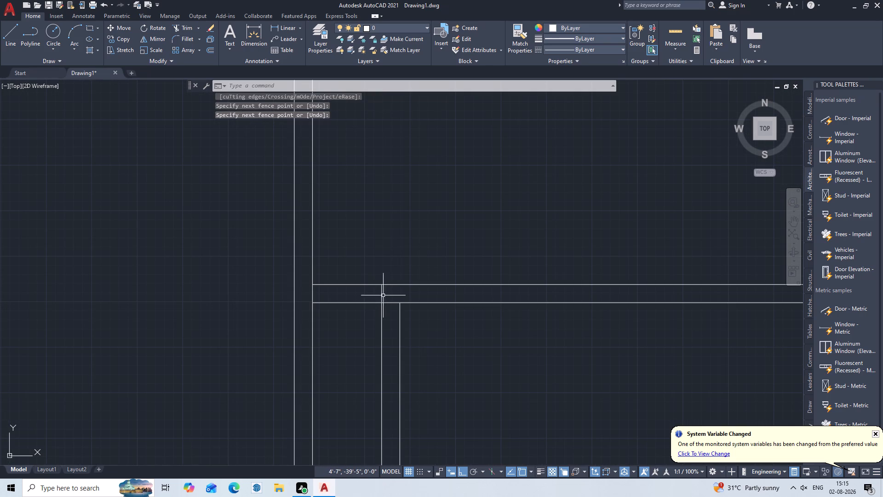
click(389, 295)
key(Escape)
Trim the lower vertical partition's line where it crosses between the fourth cross partition's two lines.
key(t)
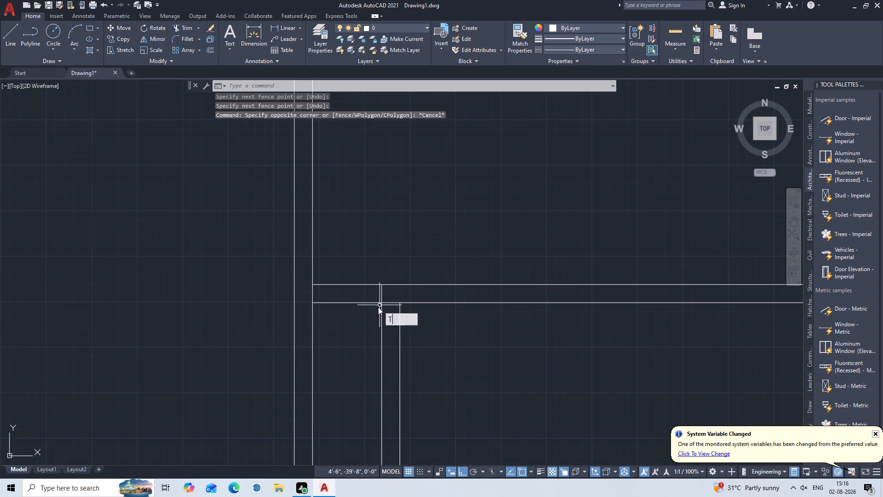
key(r)
key(Return)
click(373, 294)
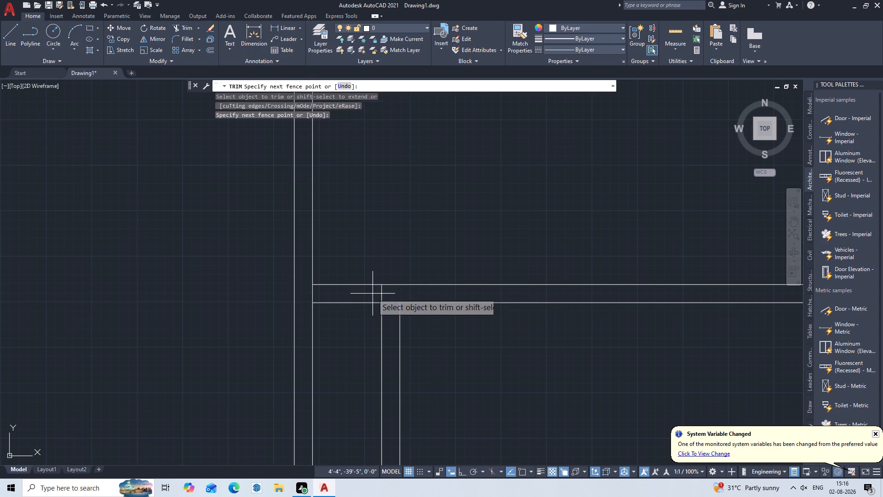
click(387, 295)
scroll(407, 237, down, 2)
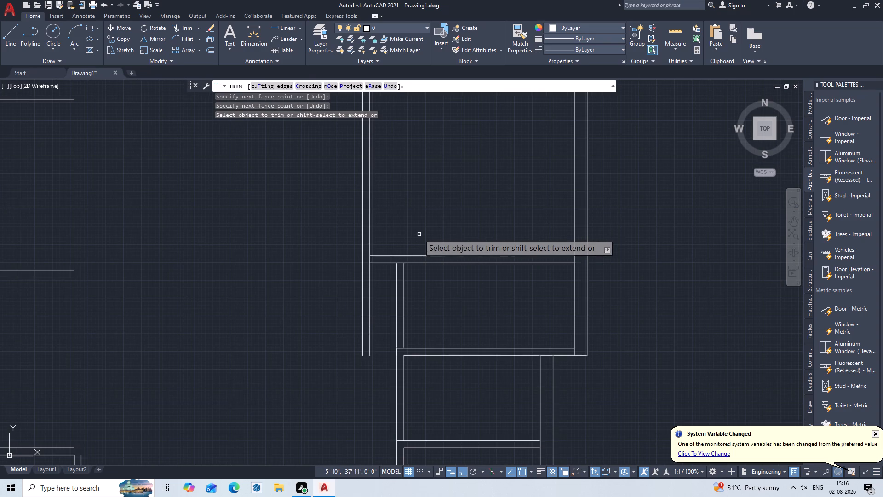
click(381, 282)
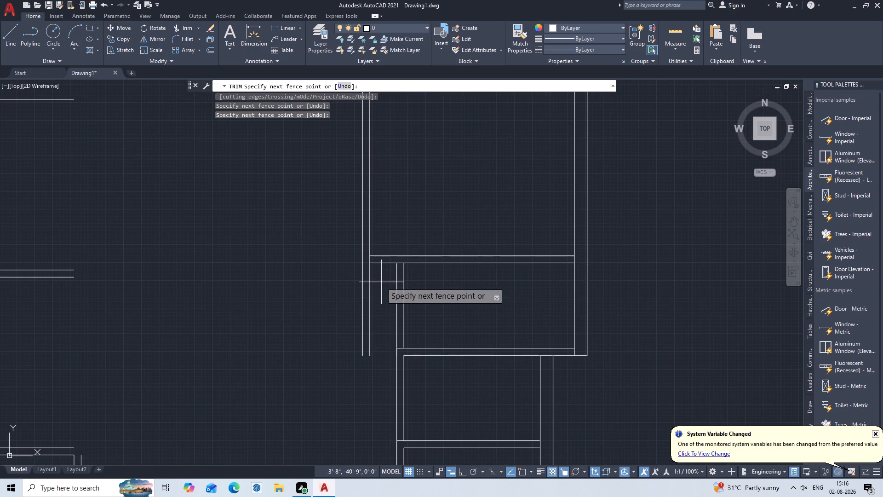
key(Escape)
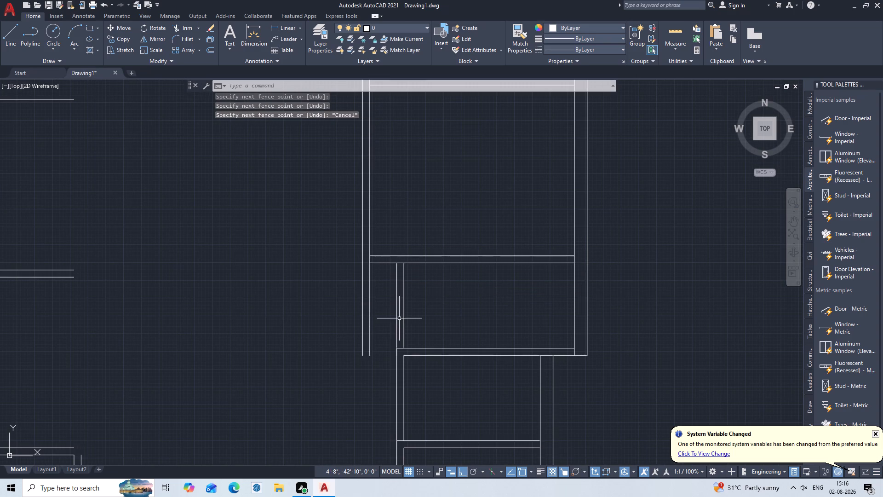
Extend both lines of the fifth and fourth cross partitions to the outer line of the upper rooms' vertical partition.
scroll(404, 332, down, 2)
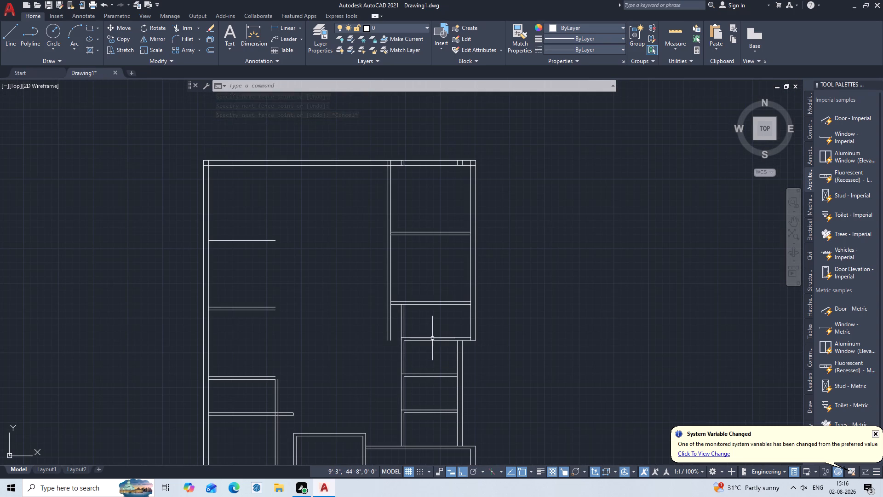
middle_drag(434, 338, 465, 371)
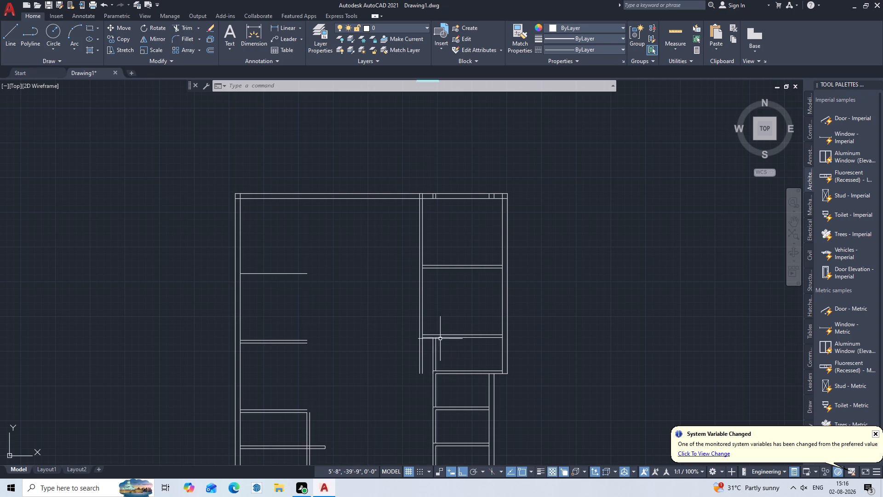
middle_drag(439, 337, 460, 359)
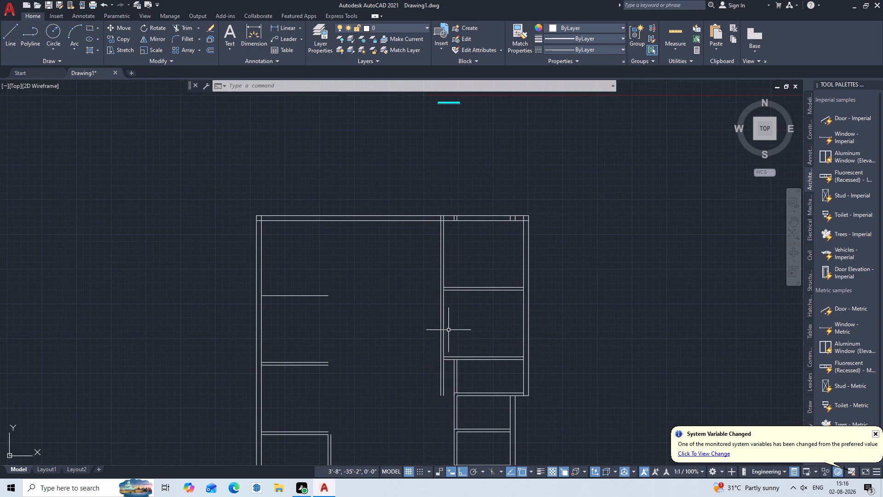
scroll(449, 327, up, 2)
key(e)
key(x)
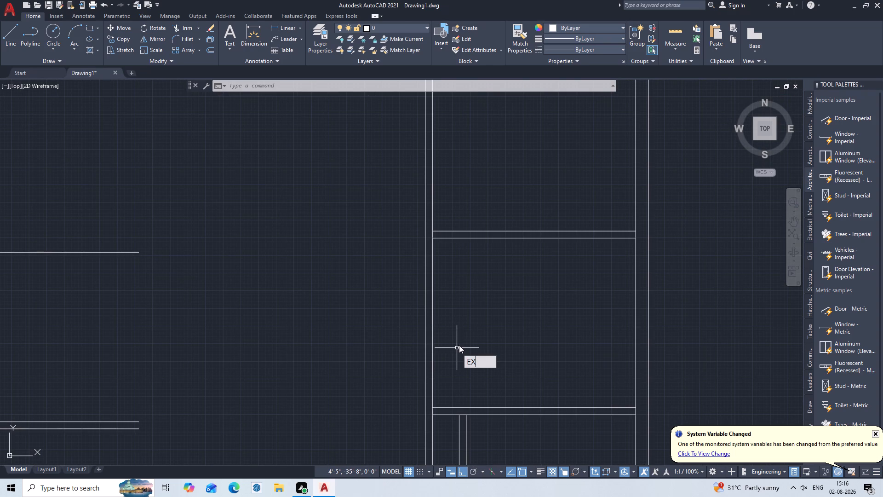
key(Return)
click(468, 206)
click(464, 265)
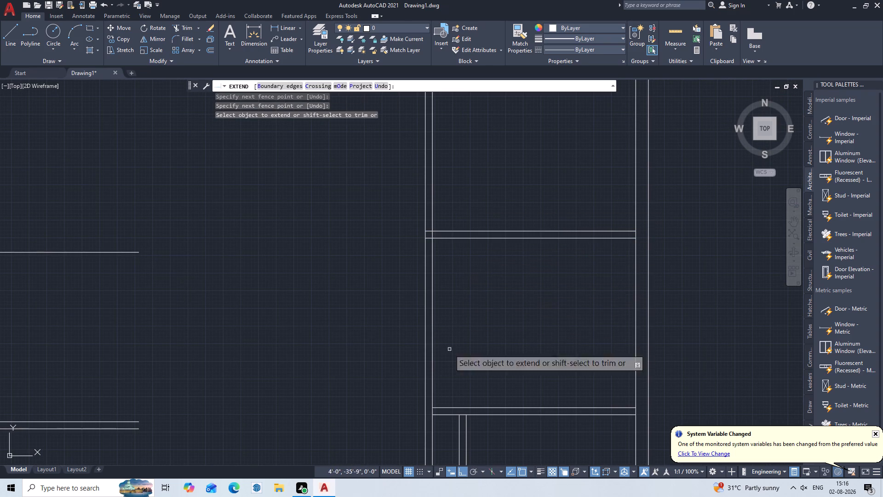
click(443, 400)
click(442, 439)
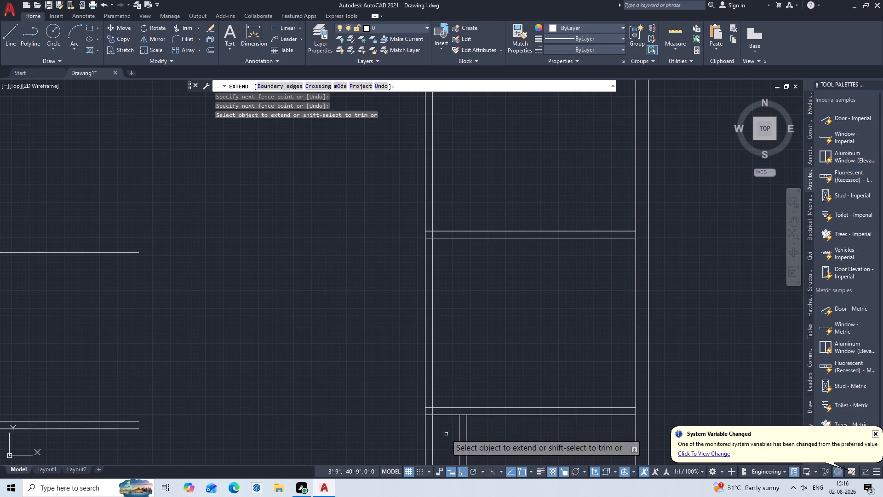
key(Escape)
Trim away both lines of the upper rooms' vertical partition below the fourth cross partition.
text(TR)
key(Return)
key(Return)
click(445, 430)
click(426, 439)
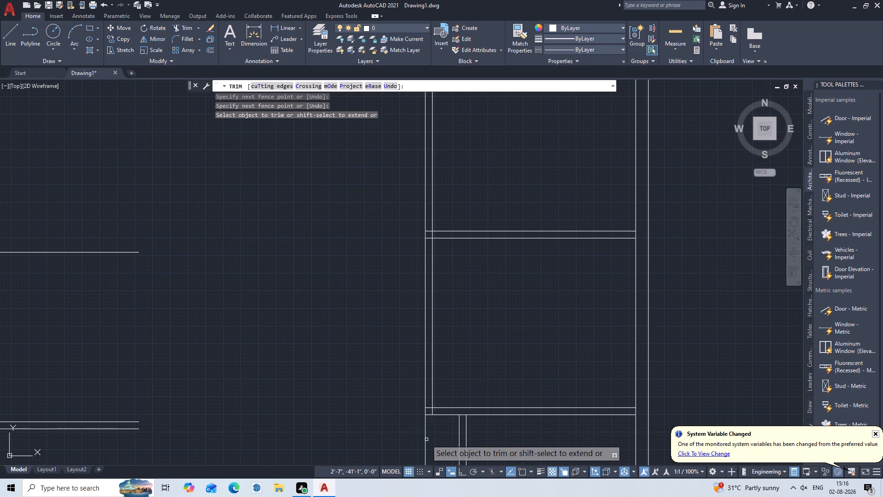
click(430, 440)
click(419, 447)
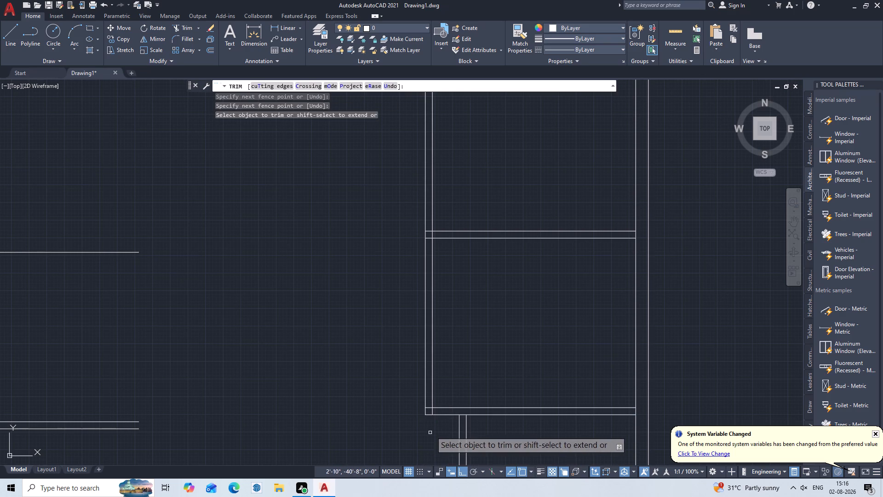
Trim the overlapping inner line ends where the vertical partition and the fourth cross partition form a corner.
scroll(426, 406, up, 2)
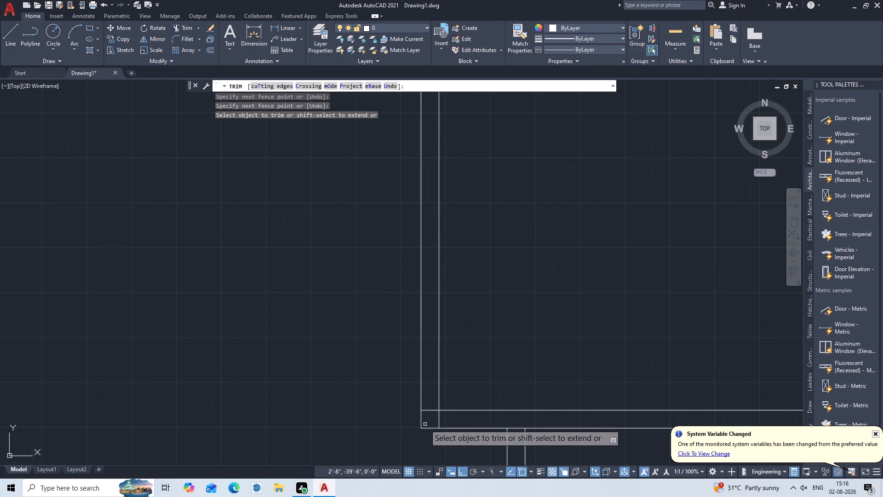
scroll(425, 424, up, 2)
click(431, 376)
double_click(427, 412)
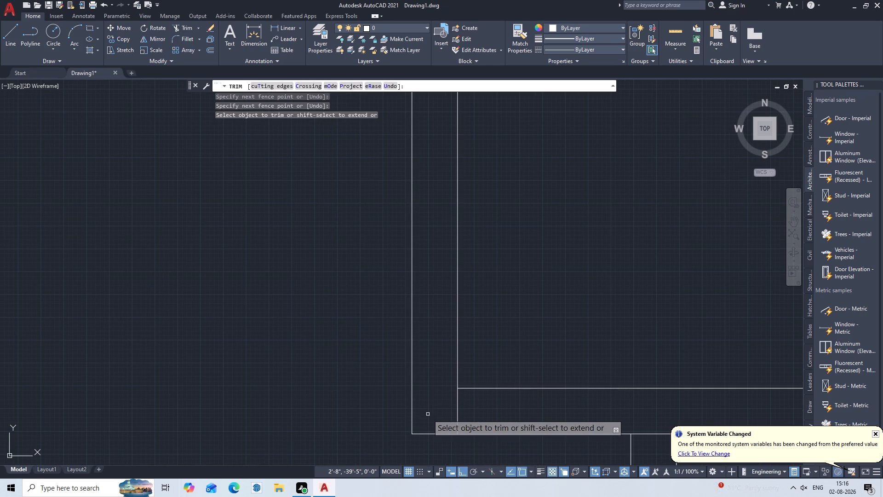
double_click(468, 421)
key(Escape)
At the fifth cross partition, trim the vertical partition's inner line inside the junction and the lower cross line's stub.
scroll(465, 344, down, 3)
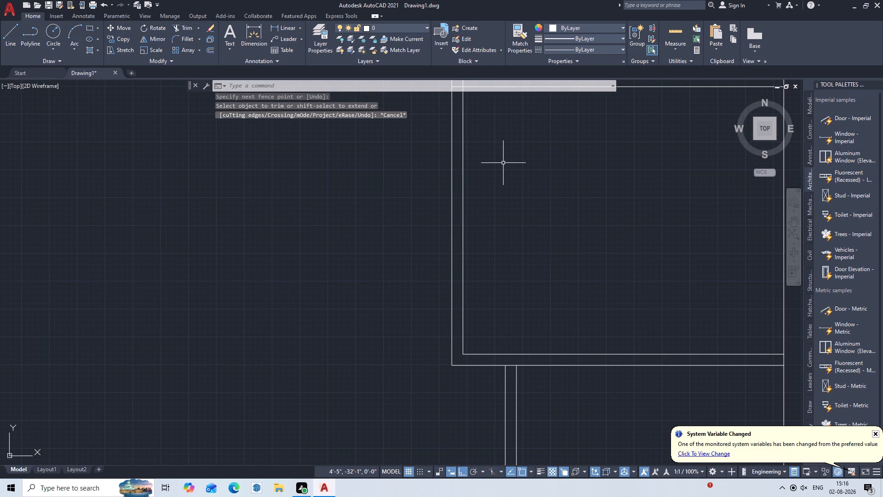
scroll(498, 168, down, 3)
middle_drag(509, 160, 471, 253)
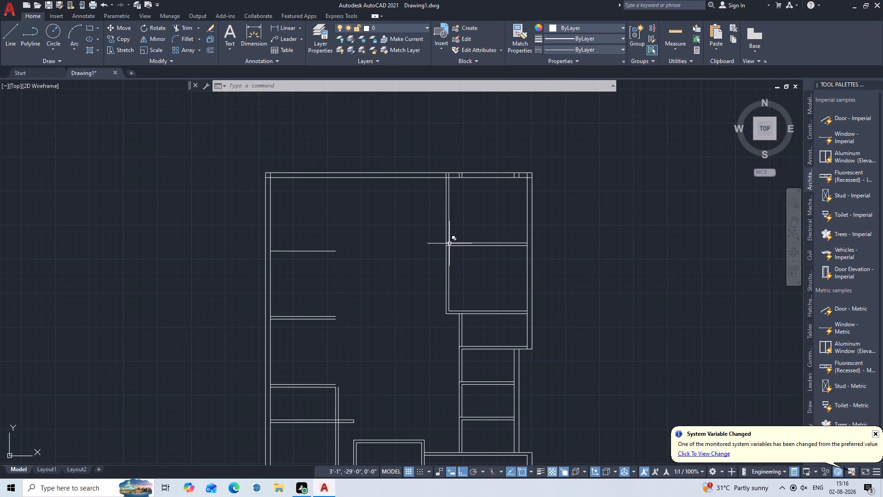
scroll(443, 242, up, 5)
text(TR)
key(Return)
key(Return)
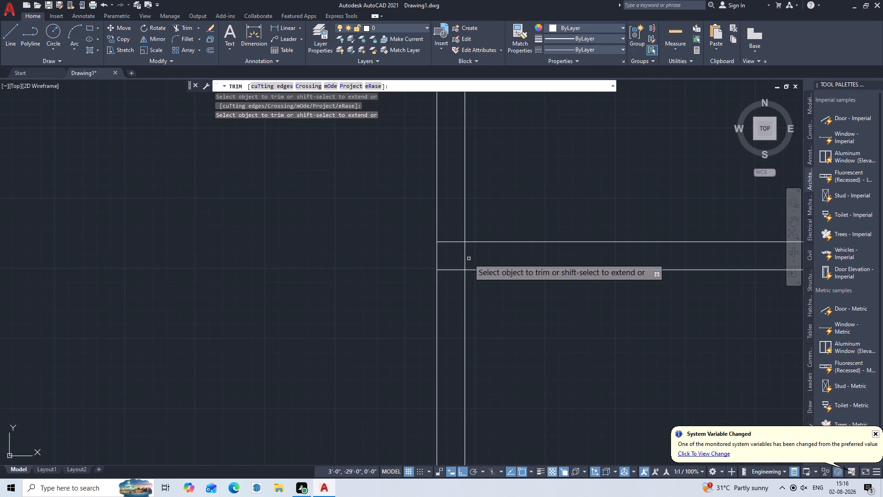
click(457, 259)
click(469, 263)
click(449, 270)
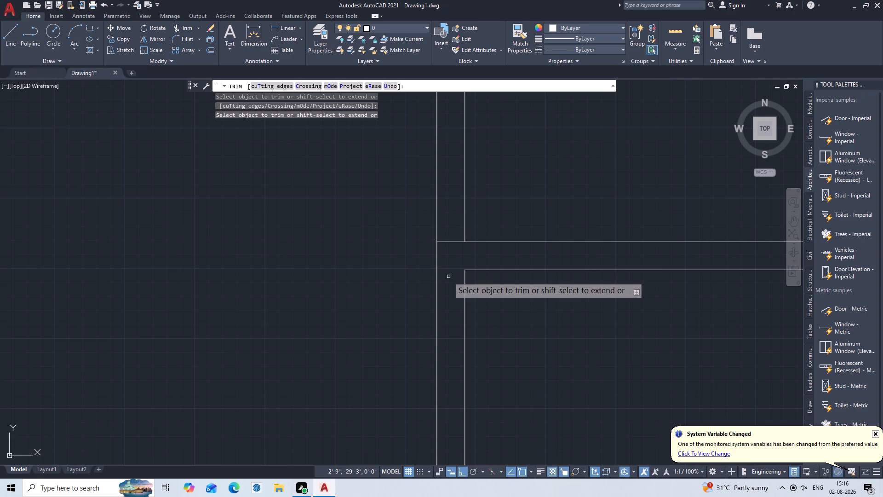
key(Escape)
Trim both lines of the upper rooms' vertical partition out of the top outer wall's thickness.
scroll(450, 278, down, 3)
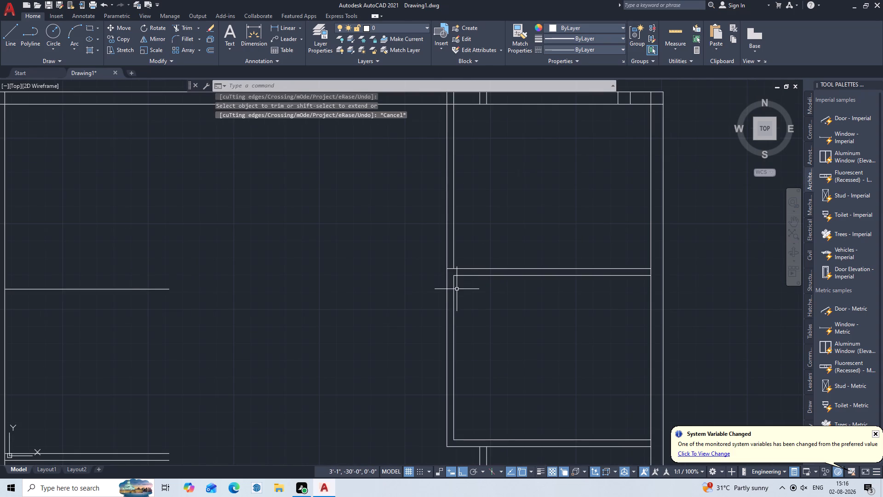
scroll(473, 175, down, 1)
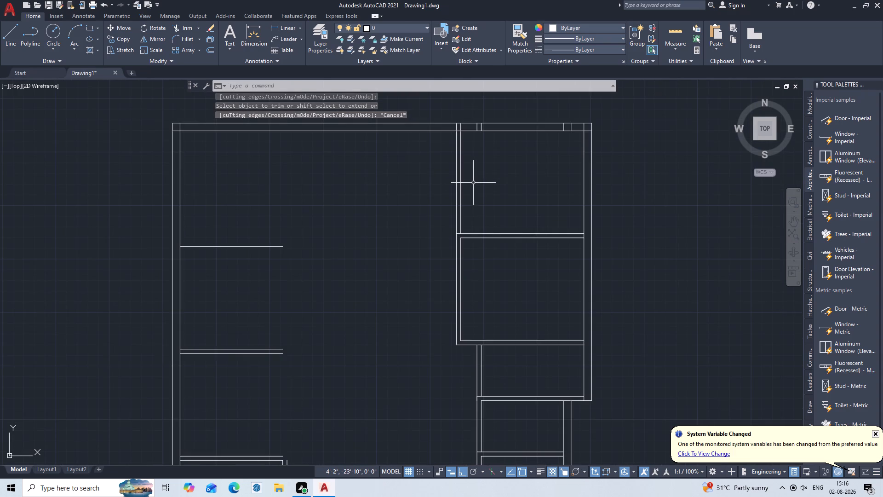
middle_drag(473, 183, 478, 218)
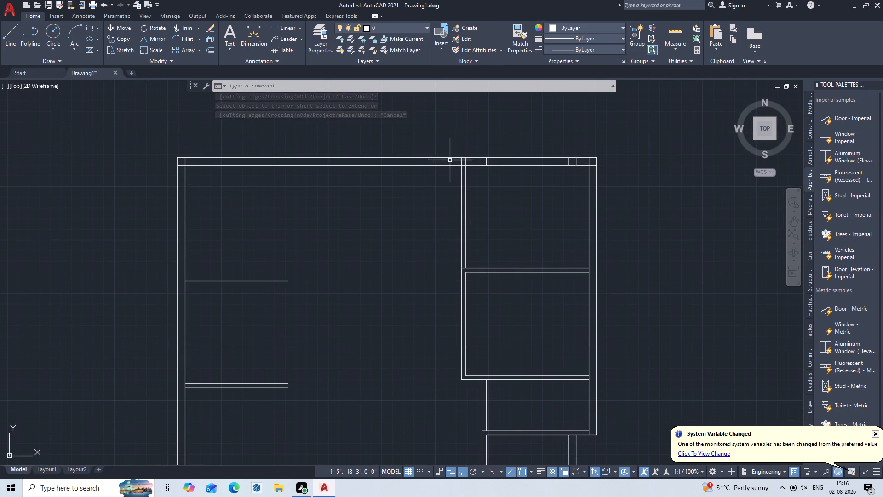
scroll(450, 160, up, 4)
text(RE)
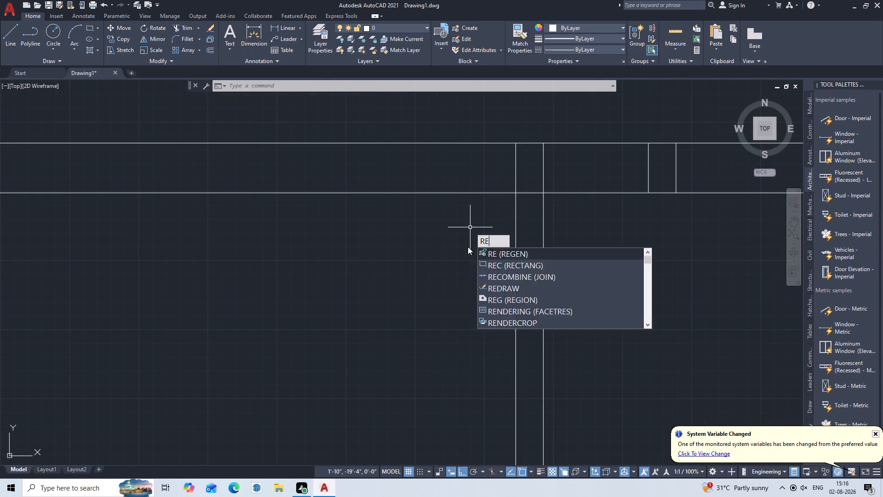
key(Escape)
key(t)
key(r)
key(Return)
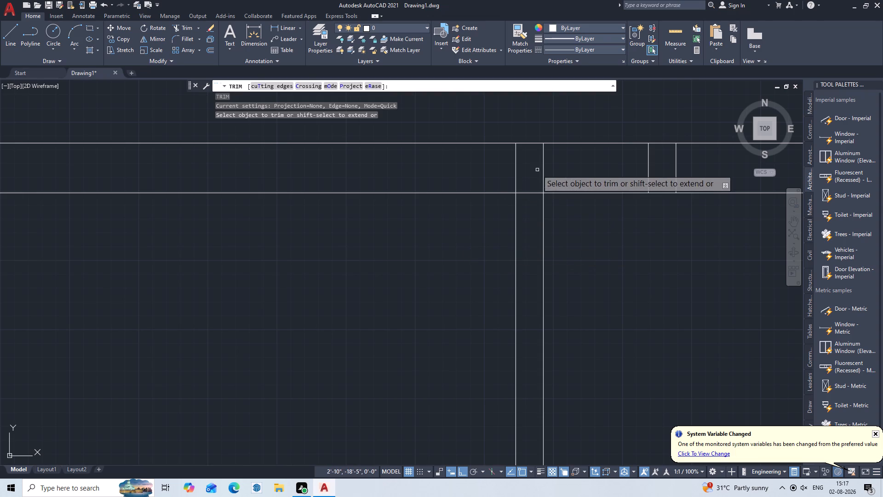
click(549, 164)
click(505, 183)
scroll(498, 215, down, 2)
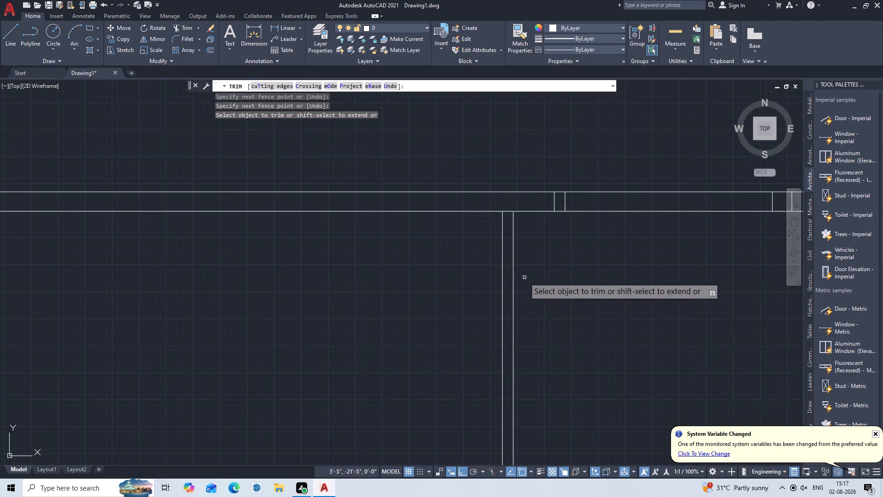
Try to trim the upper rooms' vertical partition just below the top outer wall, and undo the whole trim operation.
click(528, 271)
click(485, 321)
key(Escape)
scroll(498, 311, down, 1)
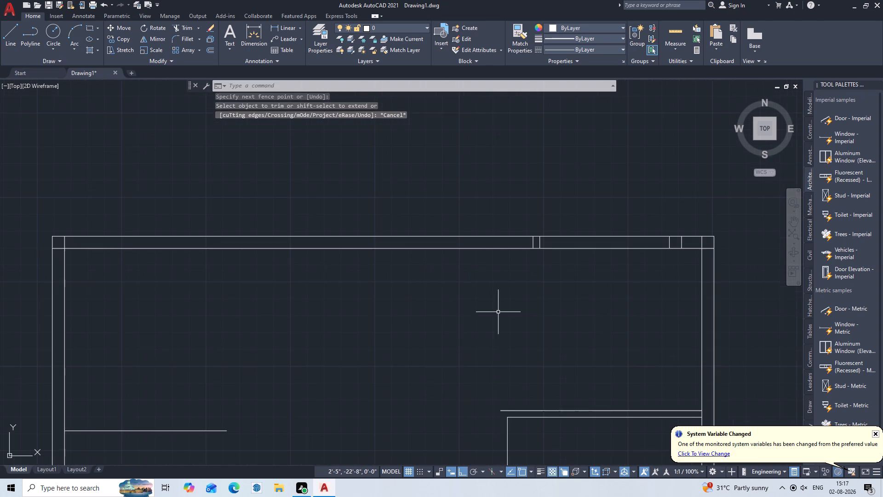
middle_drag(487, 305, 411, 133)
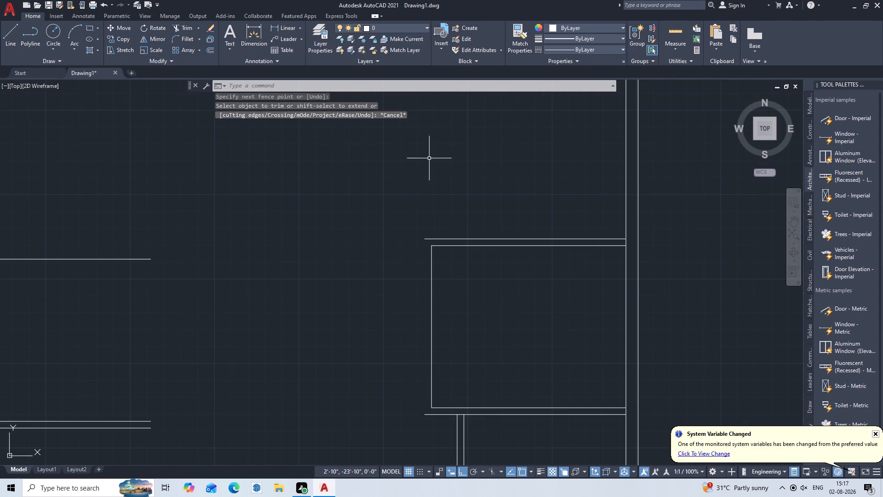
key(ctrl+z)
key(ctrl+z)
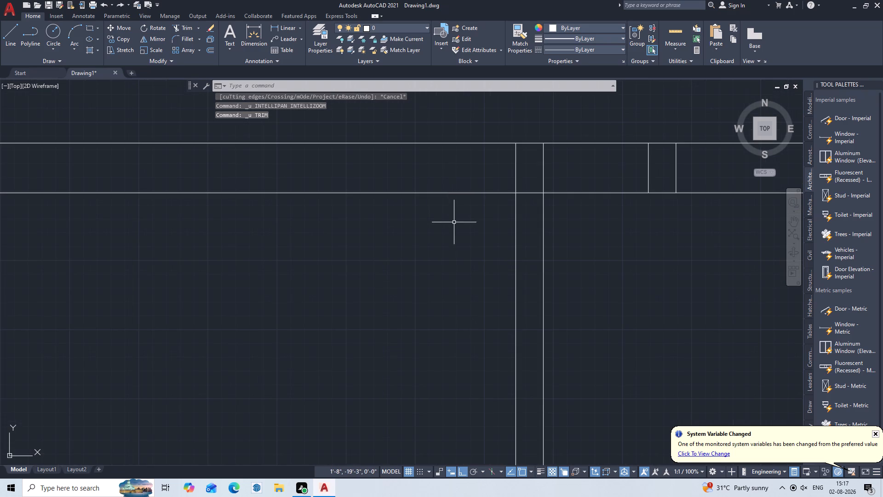
Trim both lines of the upper rooms' vertical partition inside the top outer wall and down to the fifth cross partition.
scroll(458, 230, down, 3)
key(t)
key(r)
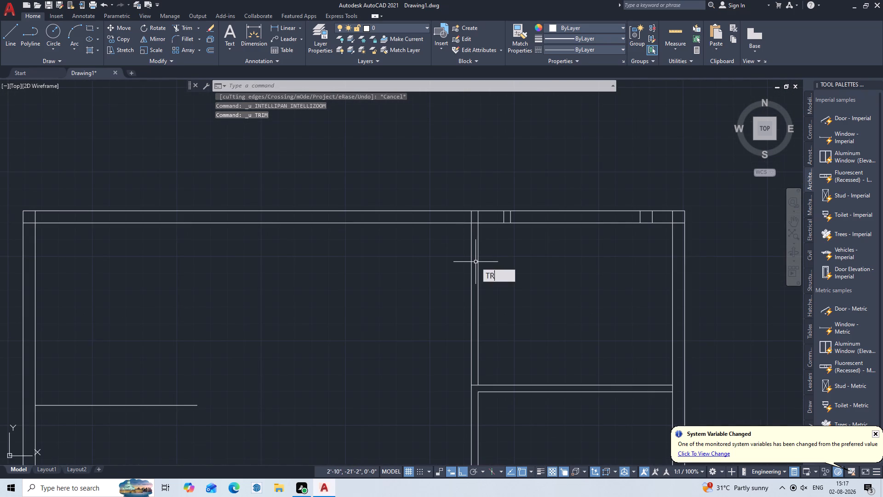
key(Return)
click(480, 216)
click(469, 220)
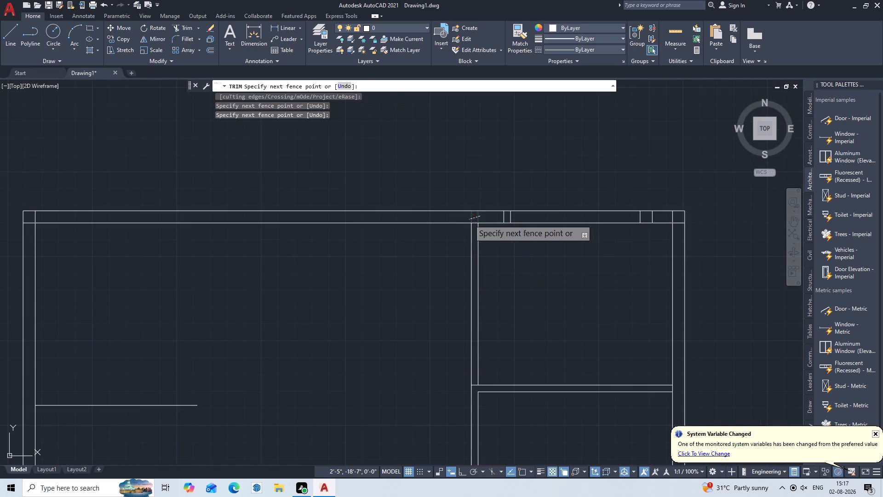
click(477, 286)
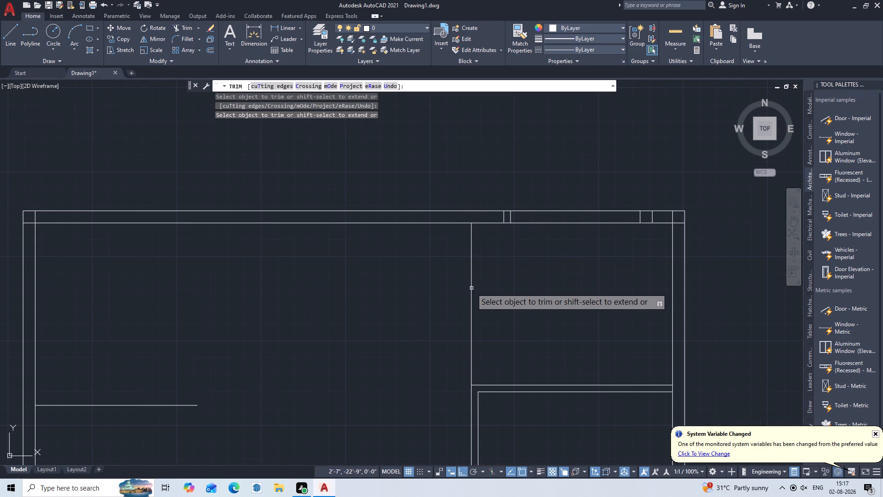
double_click(471, 292)
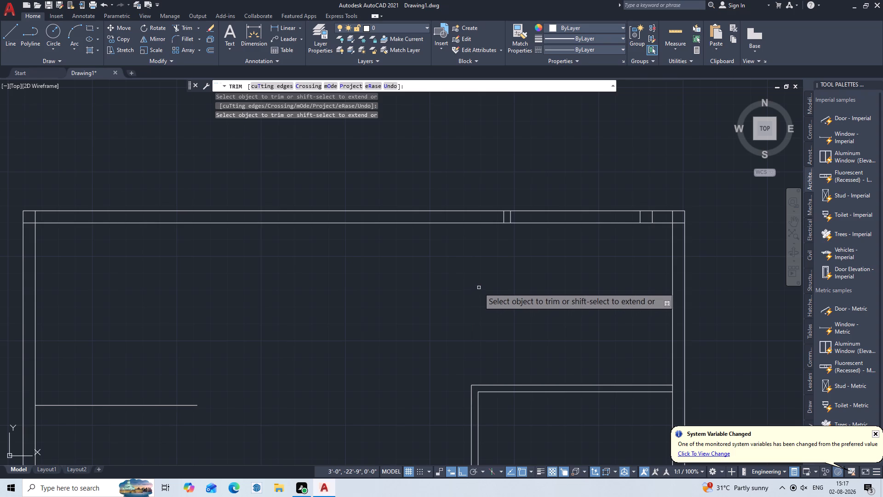
key(Escape)
Trim away the narrow pair of short leftover partition lines inside the top outer wall's thickness.
scroll(488, 279, down, 2)
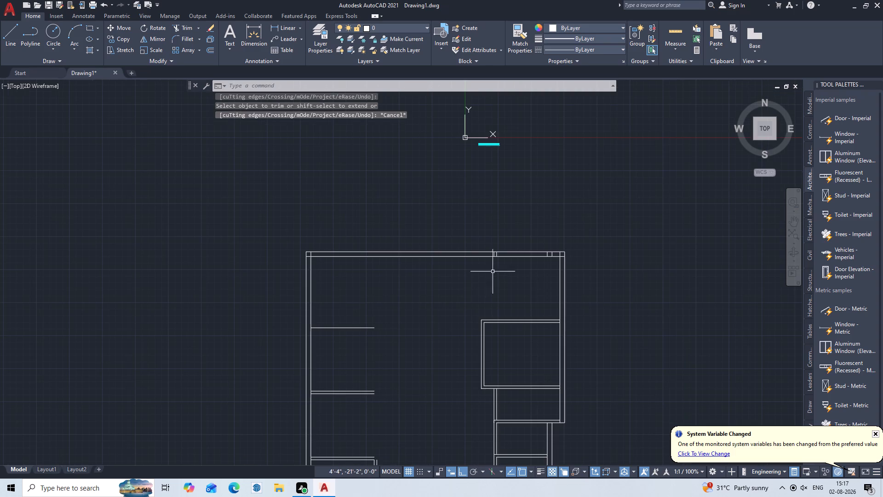
scroll(488, 248, up, 4)
key(t)
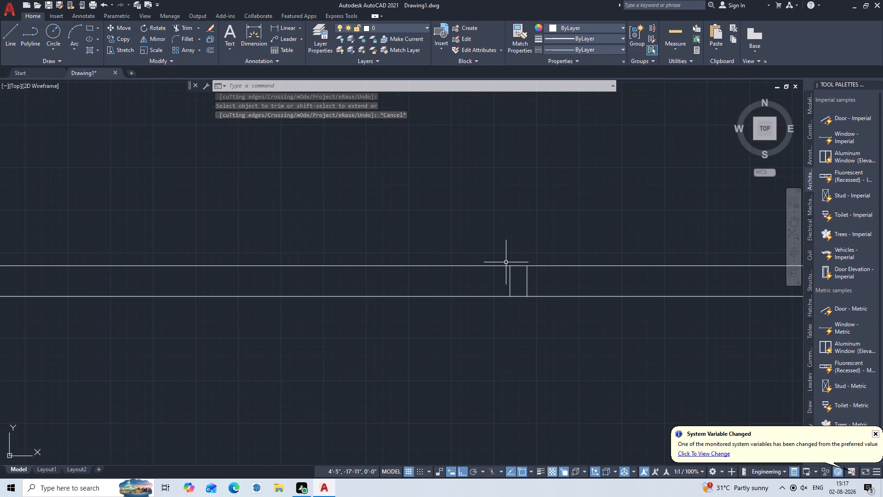
key(r)
key(Return)
scroll(524, 254, down, 2)
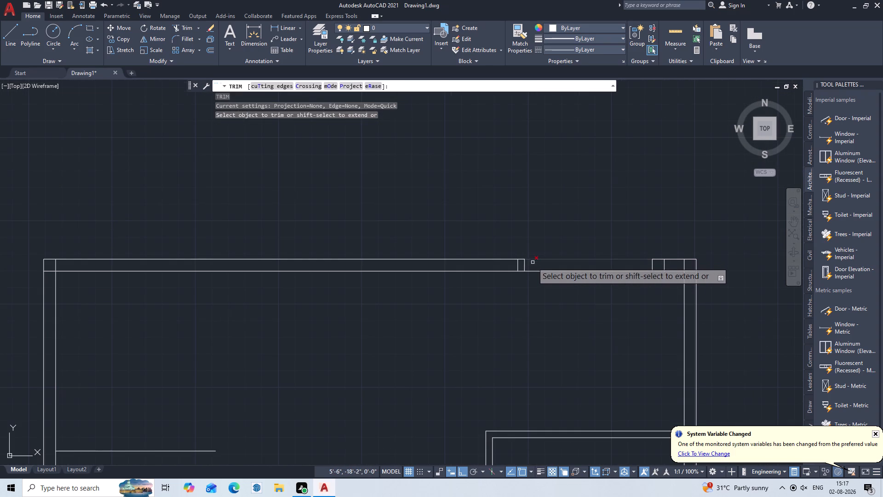
click(532, 264)
click(528, 264)
scroll(516, 262, up, 3)
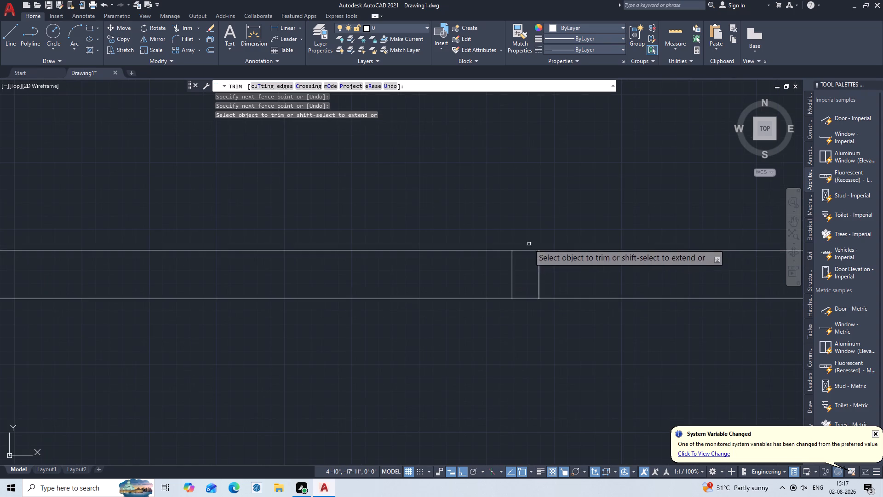
drag(500, 275, 505, 273)
click(564, 267)
Trim away the remaining pair of short lines inside the top outer wall near its right corner.
scroll(567, 266, down, 3)
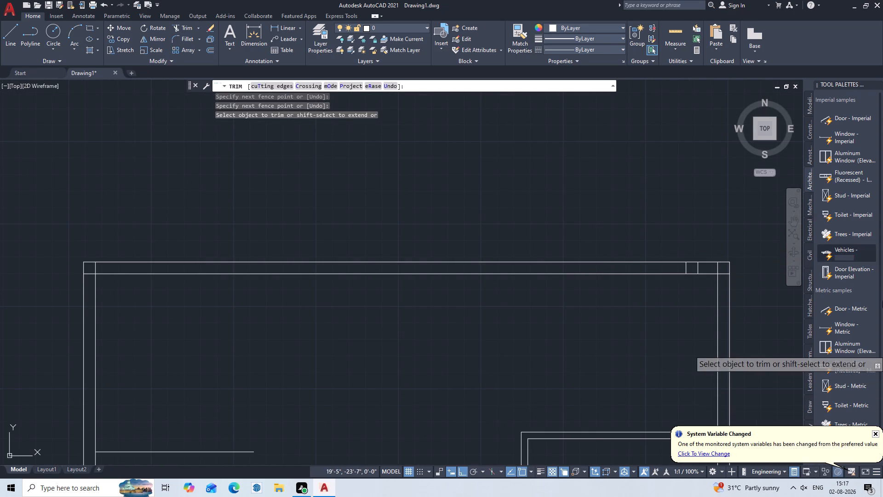
scroll(398, 255, down, 2)
middle_drag(435, 287, 259, 273)
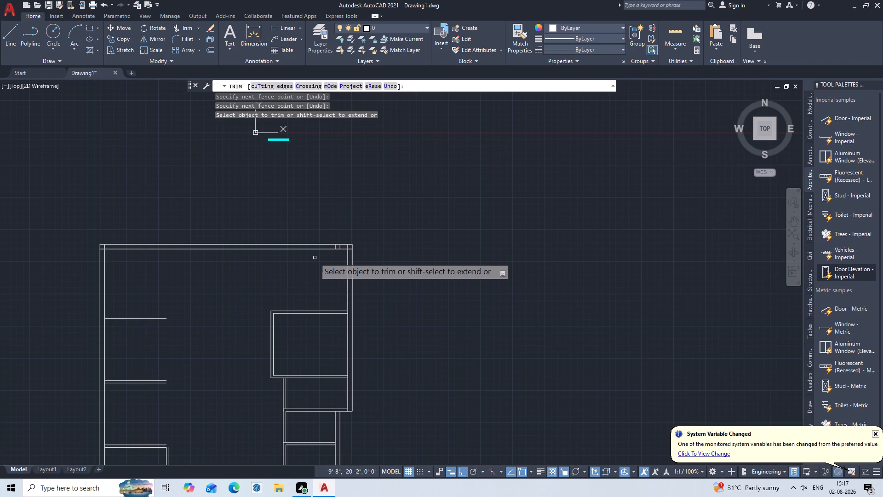
scroll(336, 245, up, 4)
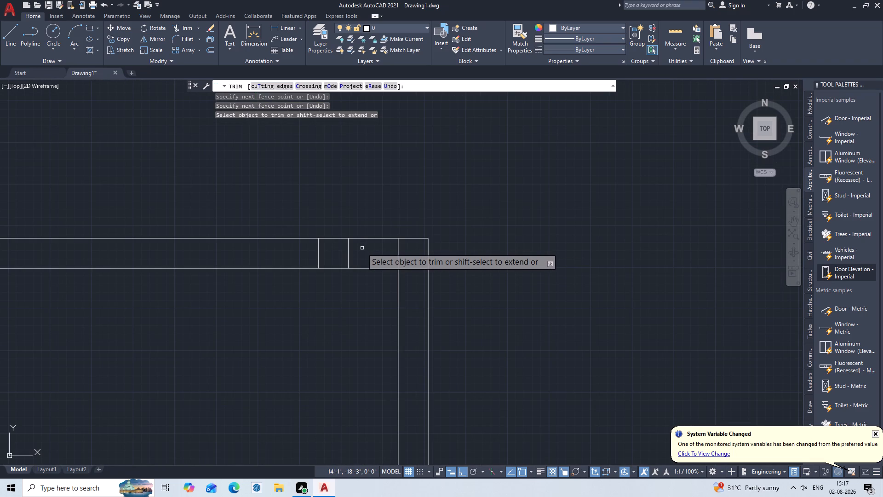
click(361, 248)
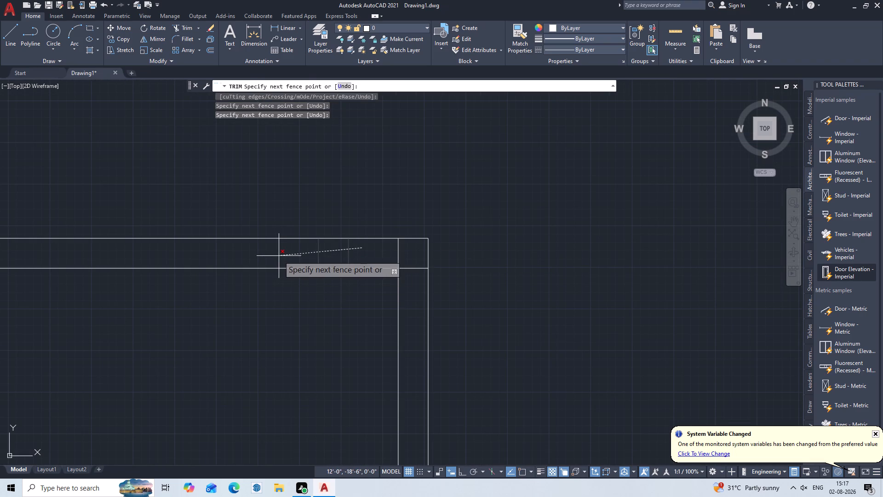
click(279, 256)
click(405, 251)
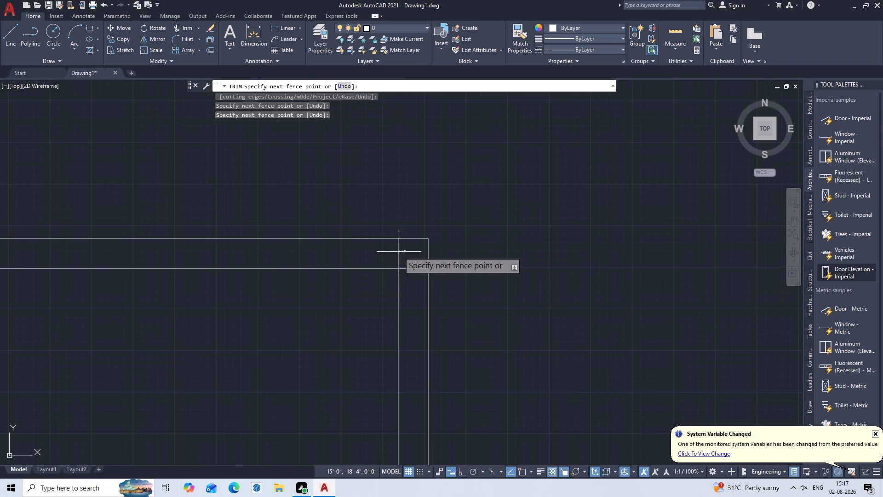
Trim the overlapping inner wall line ends at the top right corner of the outer walls.
click(399, 252)
drag(396, 252, 390, 254)
click(390, 254)
click(407, 254)
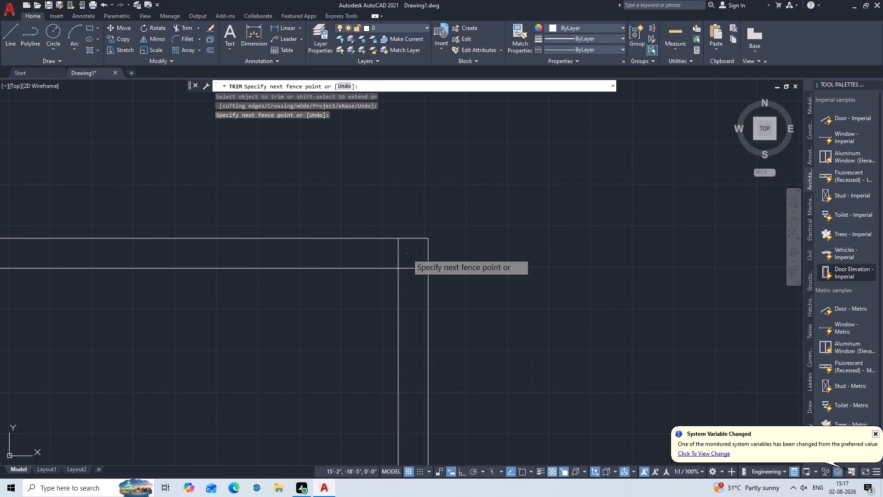
click(391, 257)
click(408, 254)
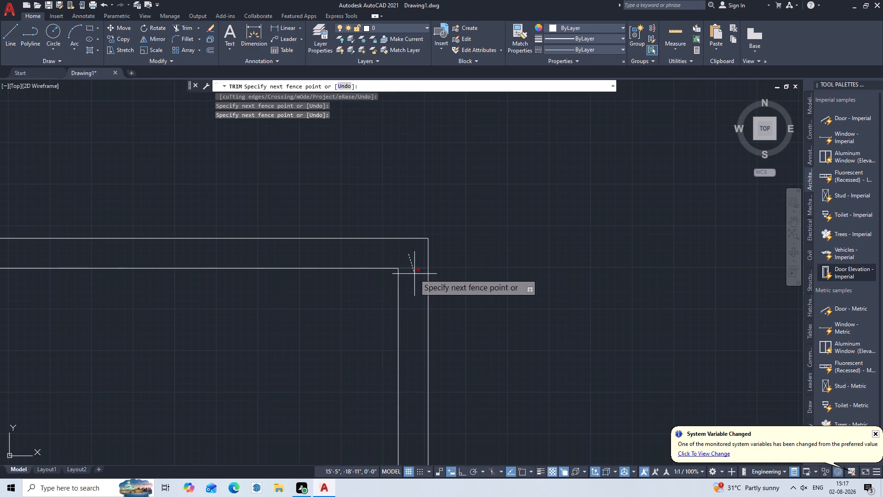
click(415, 276)
Trim the overlapping inner wall line ends at the top left corner of the outer walls.
scroll(416, 276, down, 3)
scroll(234, 301, down, 1)
middle_drag(233, 301, 418, 302)
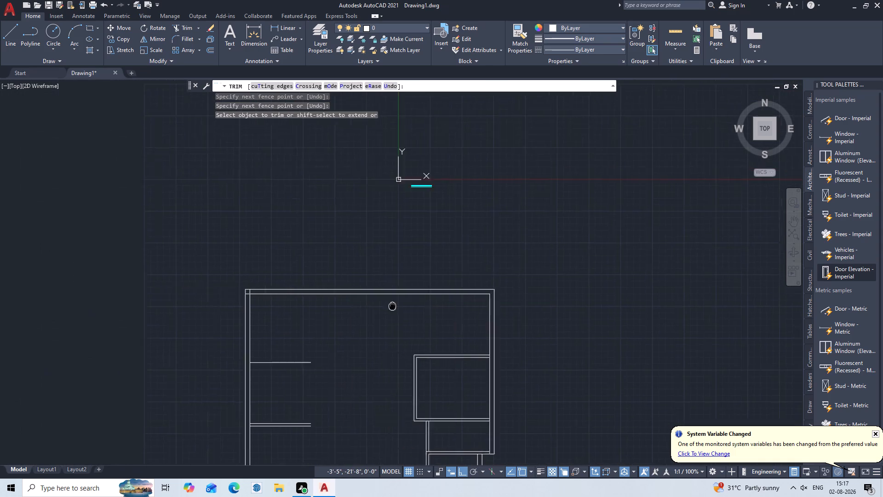
middle_drag(418, 302, 428, 300)
scroll(297, 308, up, 3)
scroll(300, 257, up, 3)
middle_drag(298, 230, 330, 380)
click(312, 198)
click(398, 193)
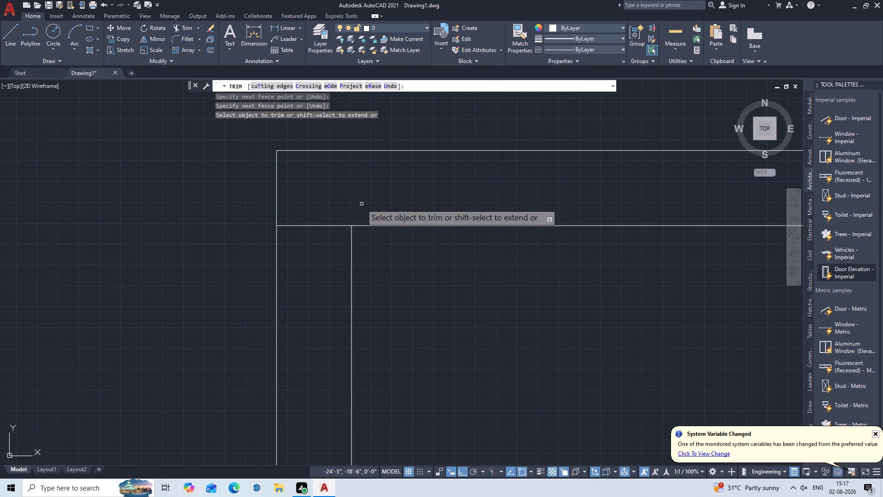
click(322, 213)
click(314, 258)
key(Escape)
Extend the upper line of the upper right room's bottom partition to the outer line of its left wall.
scroll(313, 263, down, 3)
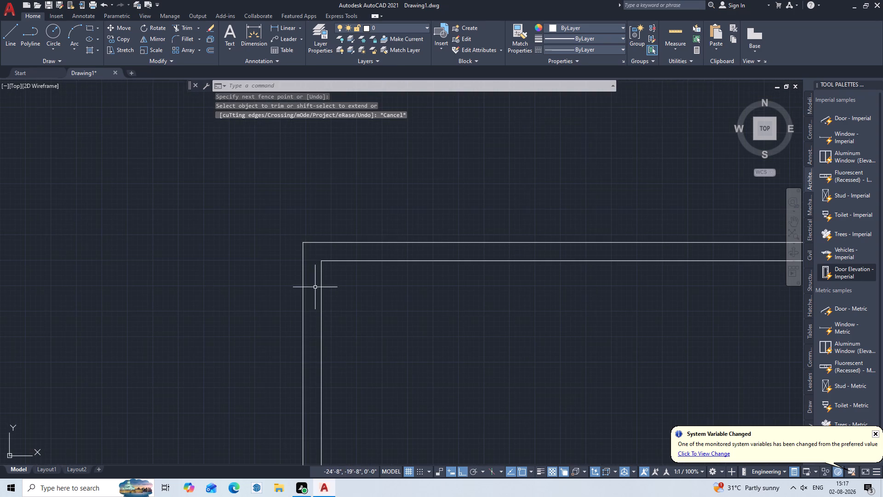
scroll(367, 351, down, 3)
middle_drag(368, 353, 275, 215)
middle_drag(322, 343, 324, 284)
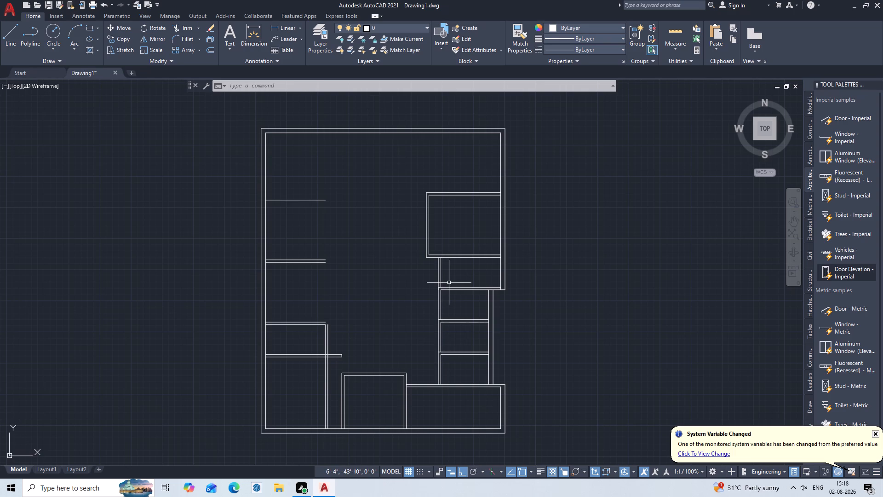
scroll(426, 255, up, 4)
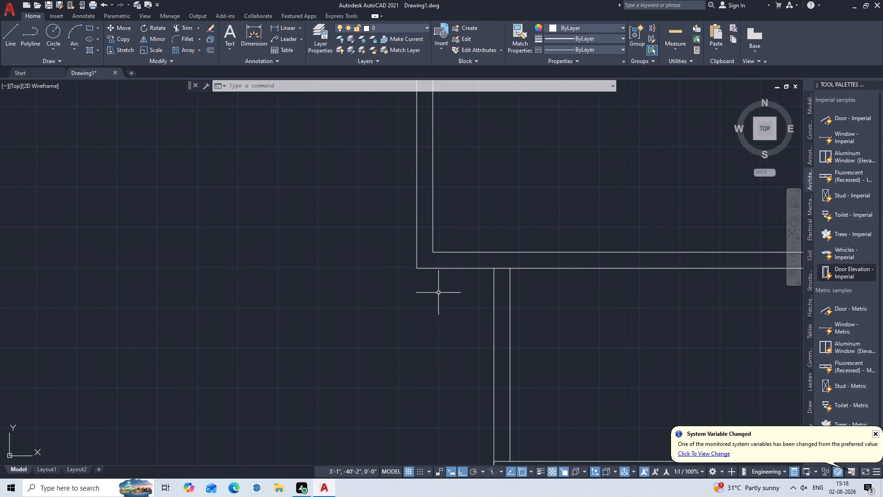
key(e)
key(x)
key(Return)
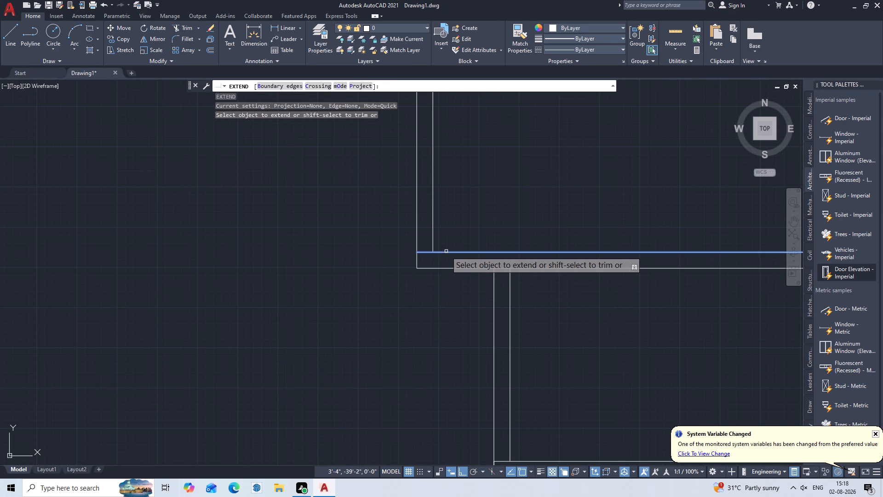
click(446, 251)
key(Escape)
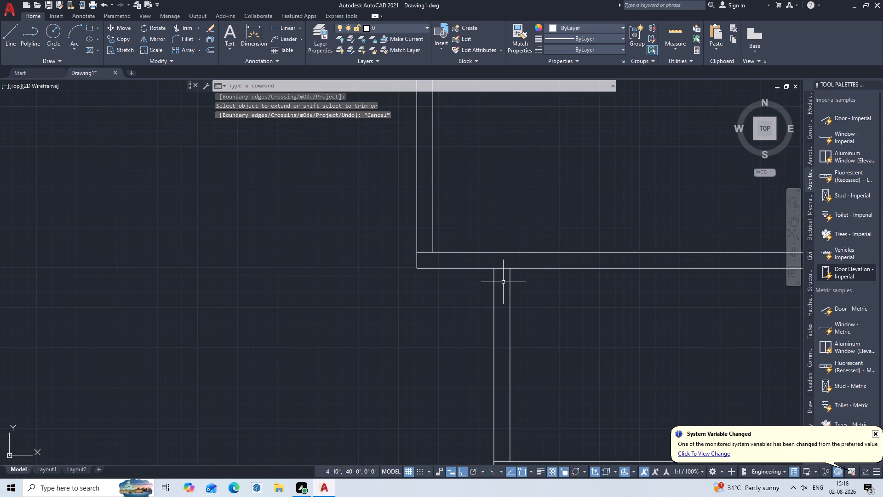
Trim the lower line of that bottom partition between the two lines of the vertical partition beneath it.
text(TR)
key(Return)
key(Return)
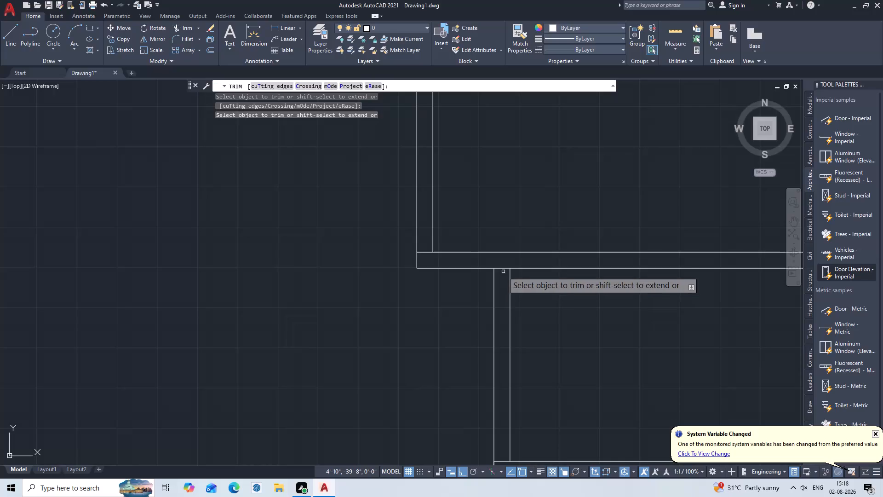
click(500, 263)
click(501, 261)
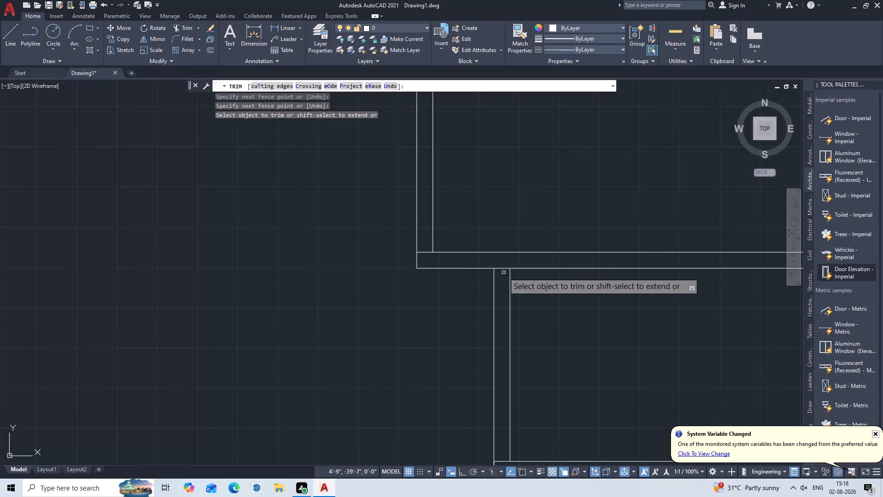
drag(503, 274, 502, 270)
click(500, 264)
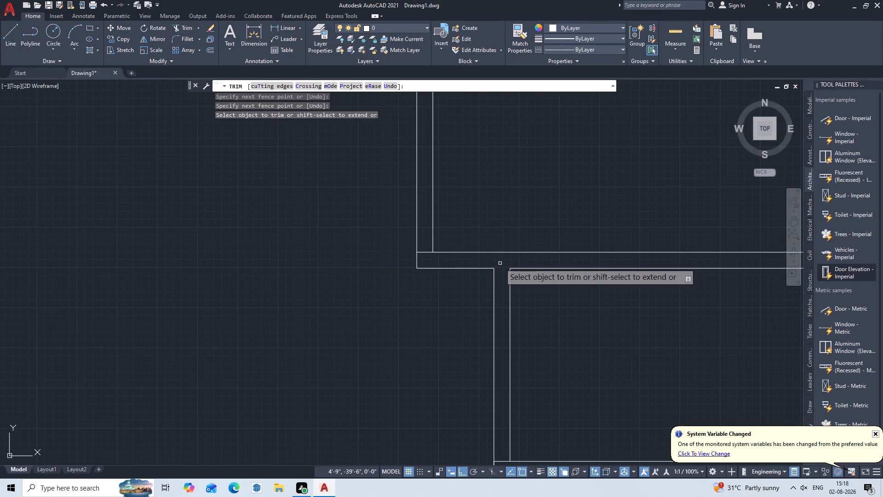
key(Escape)
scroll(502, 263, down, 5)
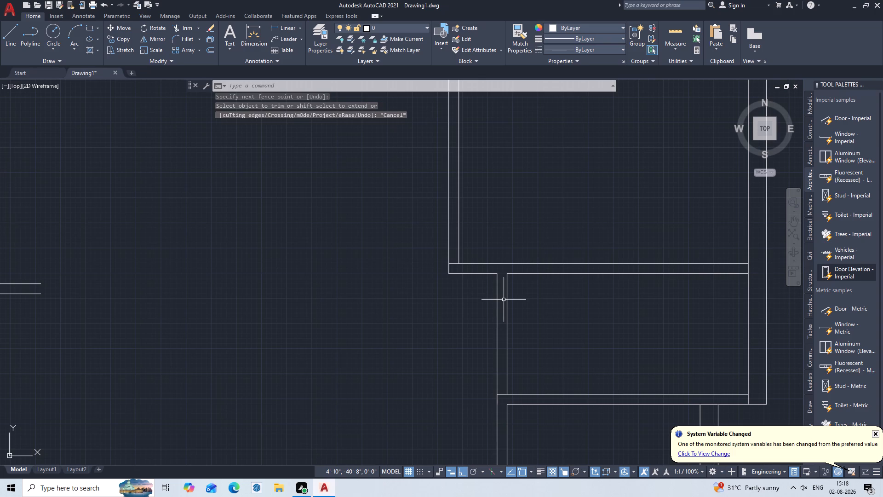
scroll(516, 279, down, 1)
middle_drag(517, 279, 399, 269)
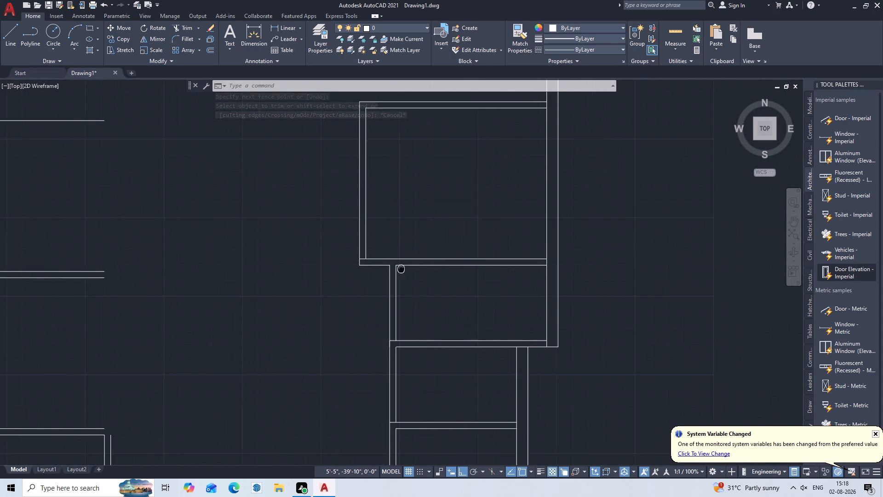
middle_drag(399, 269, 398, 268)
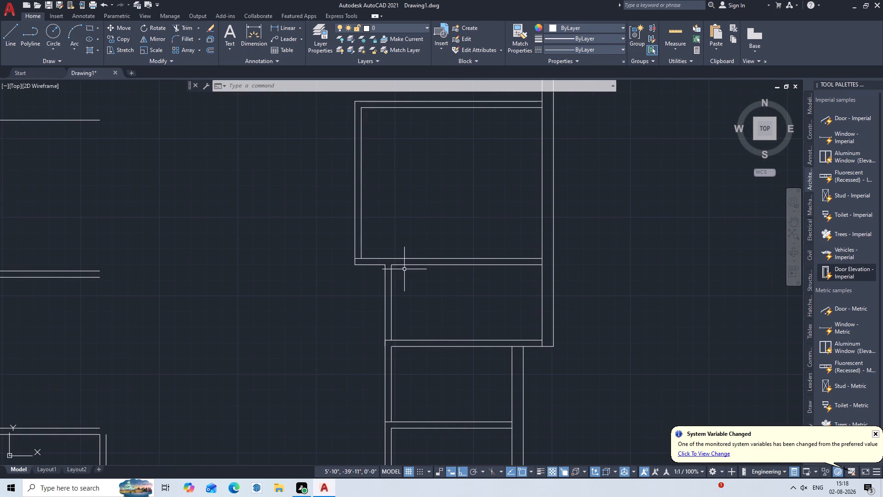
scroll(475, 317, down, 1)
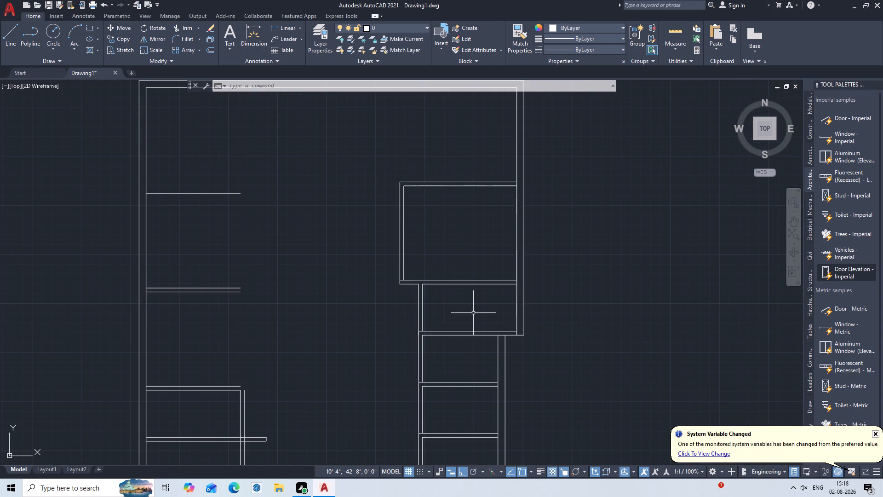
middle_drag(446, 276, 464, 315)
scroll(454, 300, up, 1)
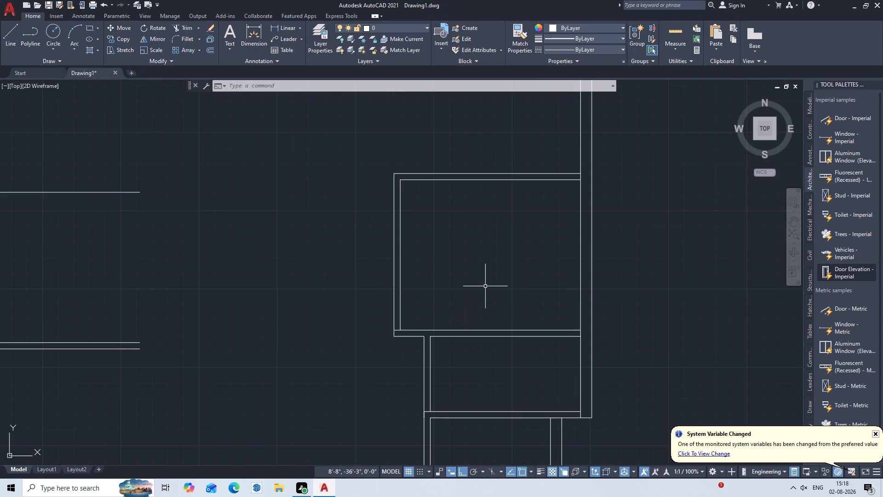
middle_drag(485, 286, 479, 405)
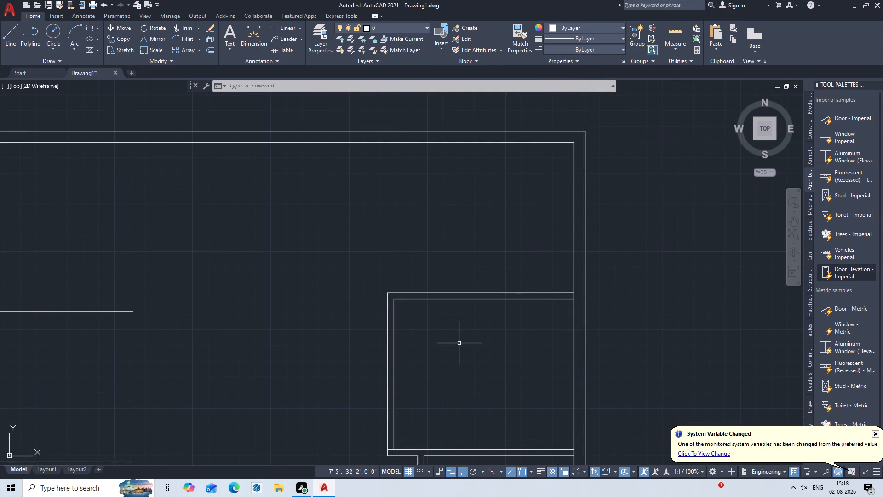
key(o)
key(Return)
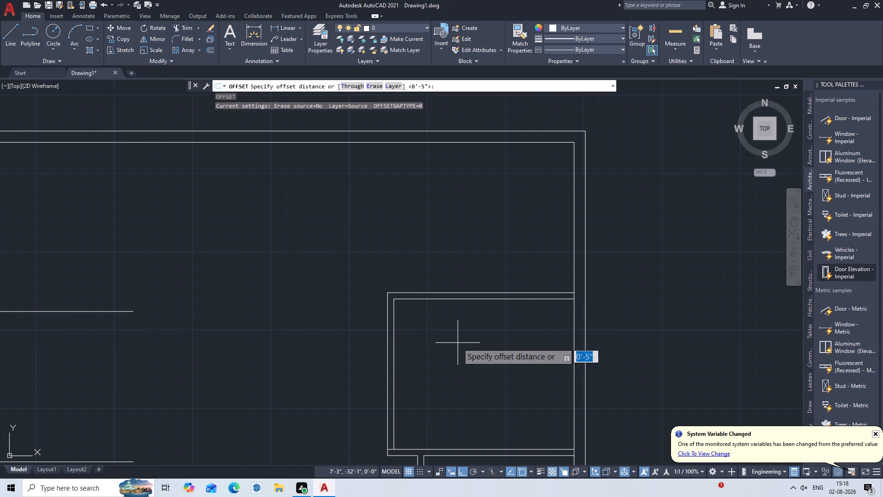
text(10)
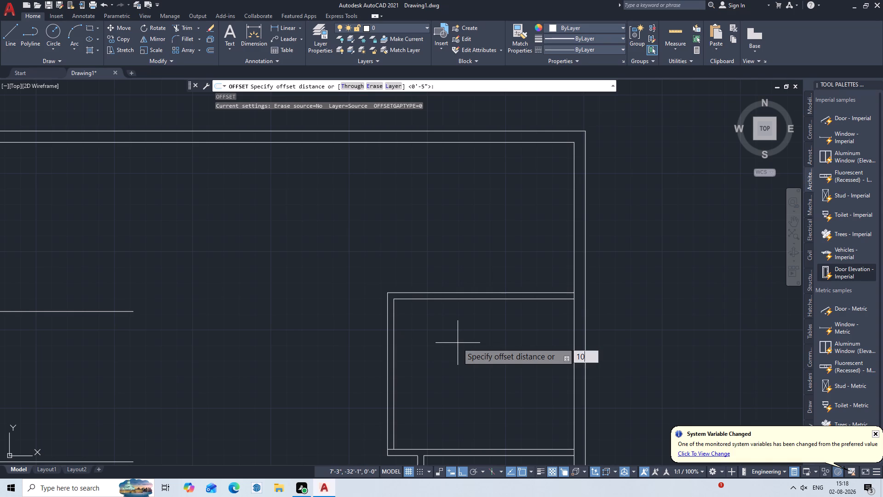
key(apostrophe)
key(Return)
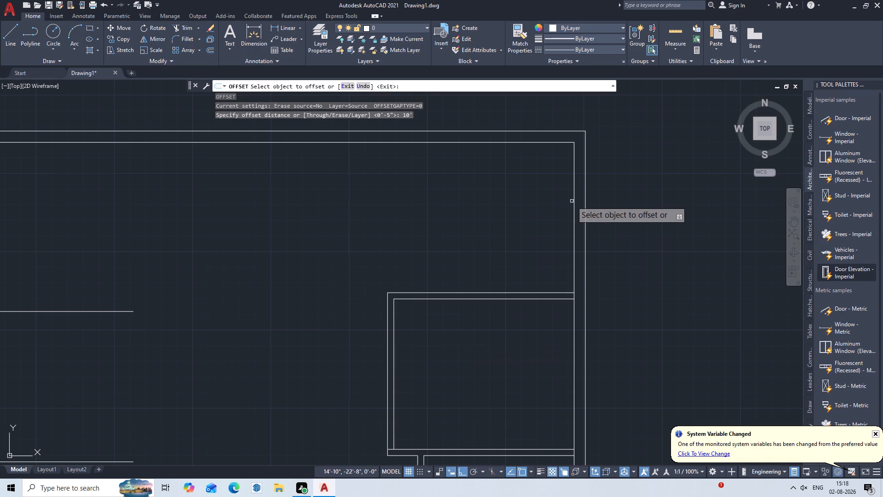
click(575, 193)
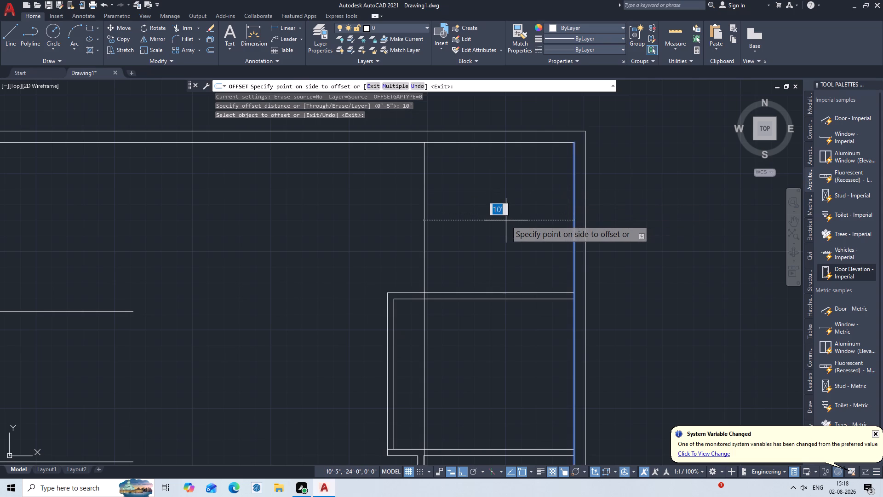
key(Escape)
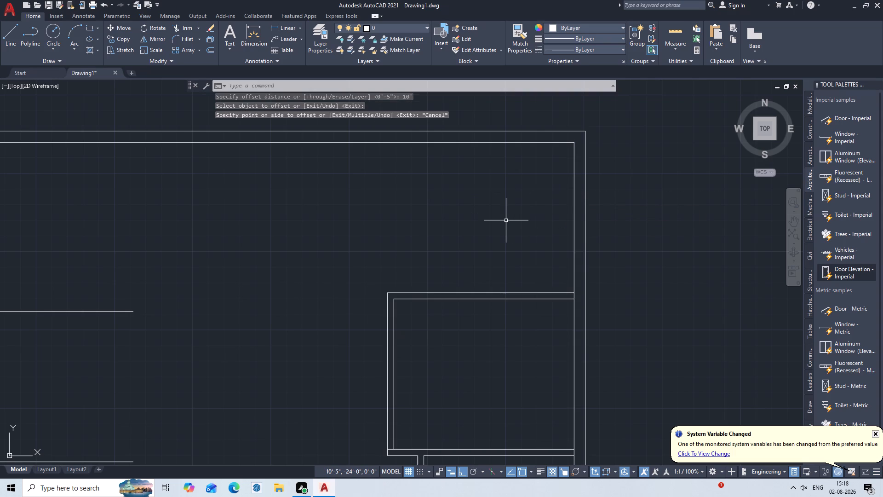
Break the right outer wall's inner line at the point where the upper right room's top partition line meets it.
key(b)
key(r)
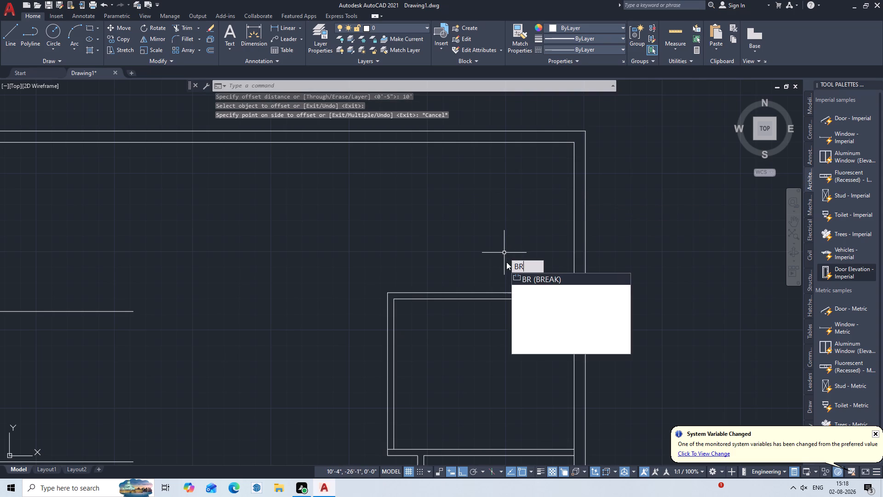
click(527, 304)
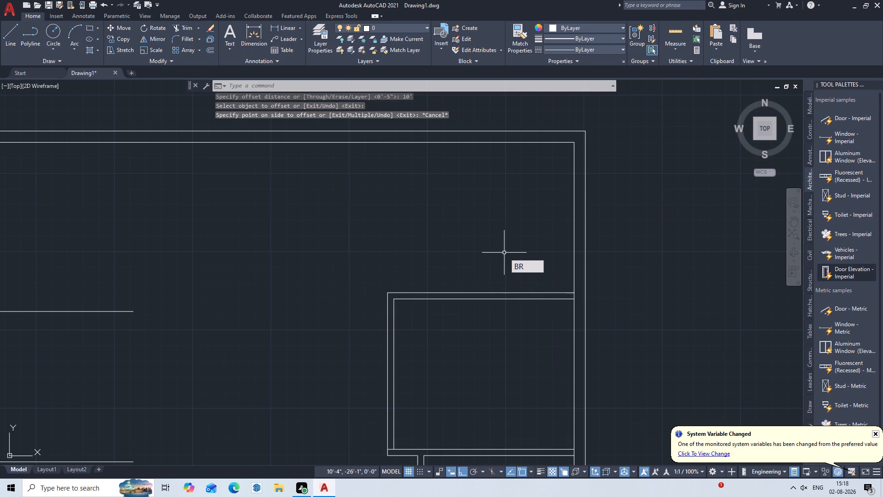
click(575, 263)
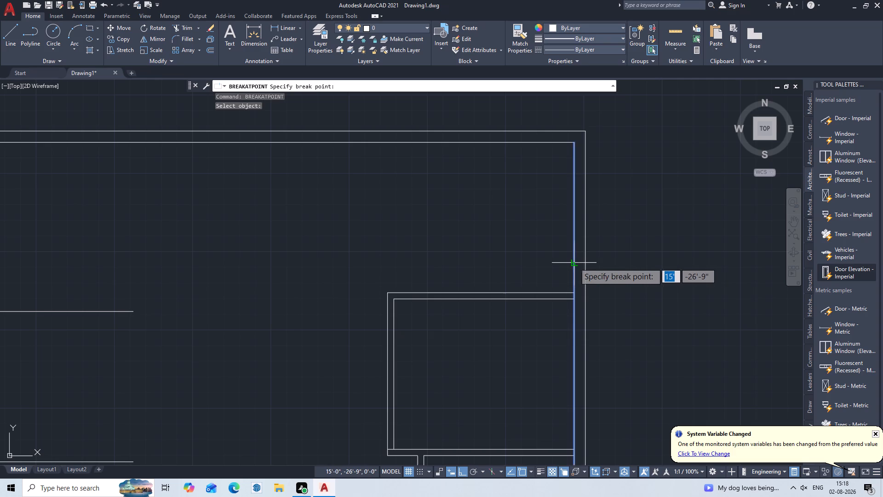
double_click(573, 294)
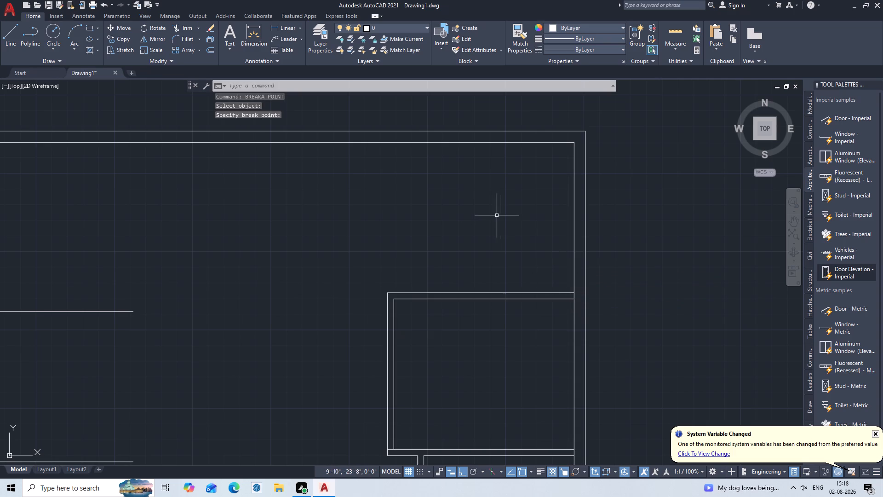
key(Escape)
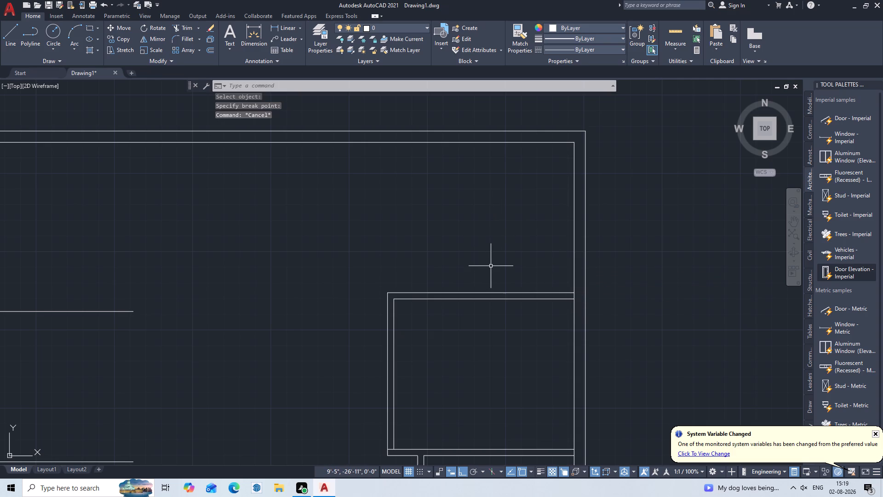
Offset the upper segment of the right outer wall's inner line 10' to the left, into the building.
key(o)
key(Return)
text(10)
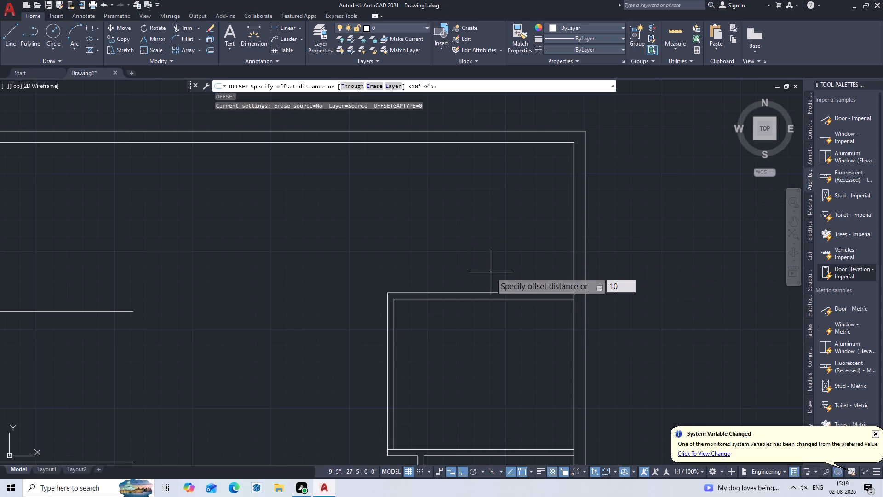
key(apostrophe)
key(Return)
click(574, 216)
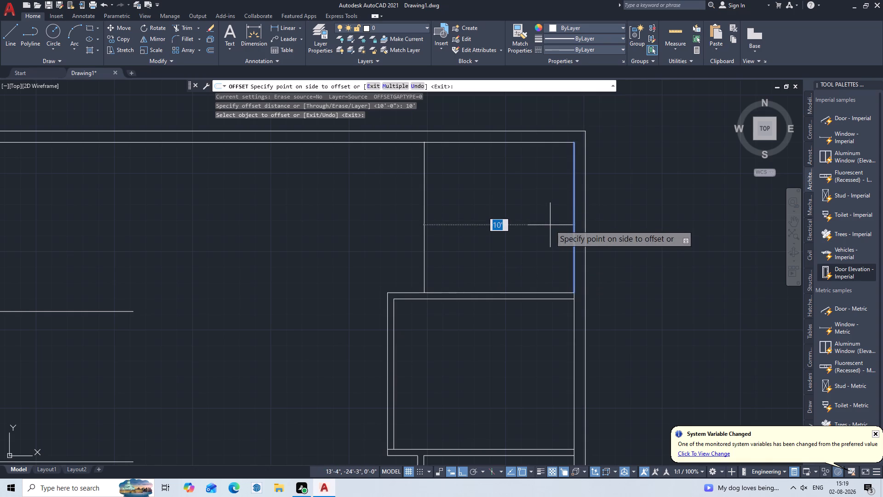
click(550, 225)
key(Escape)
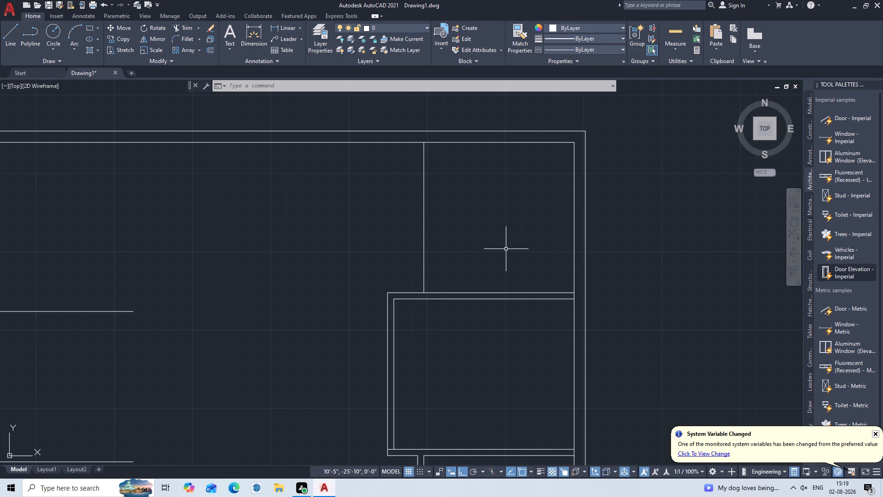
Offset the new vertical line 5" to the left to form the top right room's left partition.
key(o)
key(Return)
key(5)
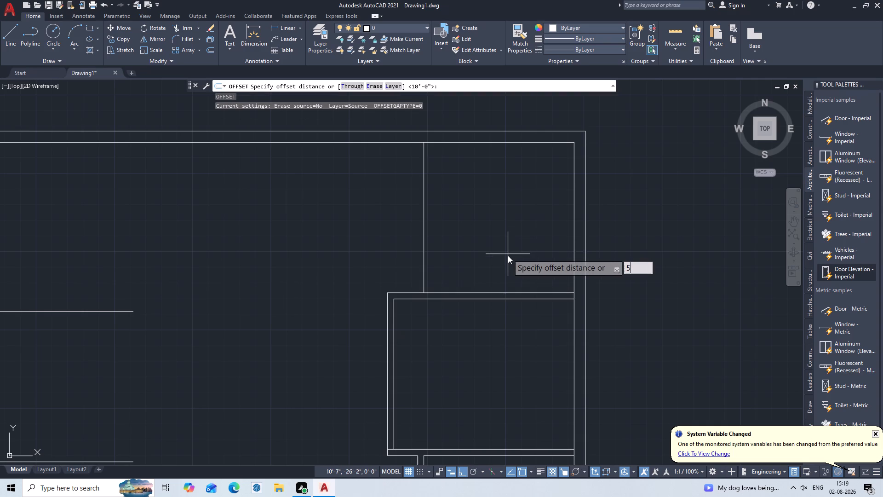
key(shift+quotedbl)
key(Return)
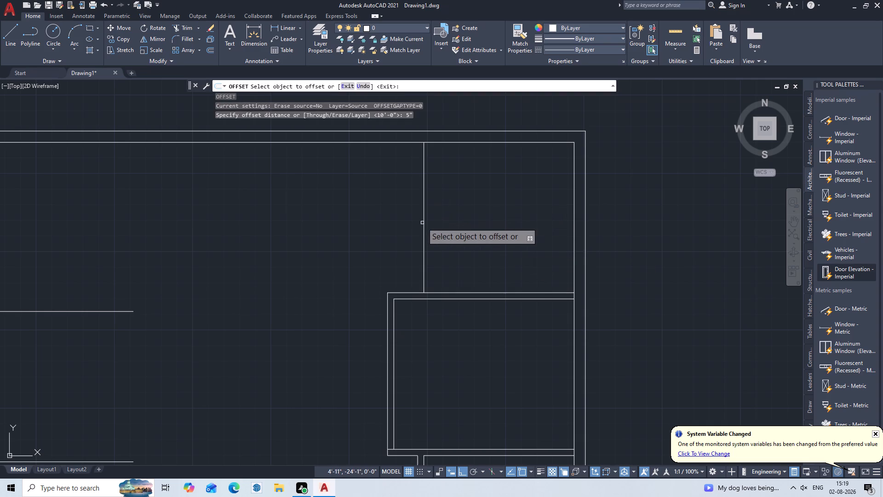
click(423, 215)
click(411, 225)
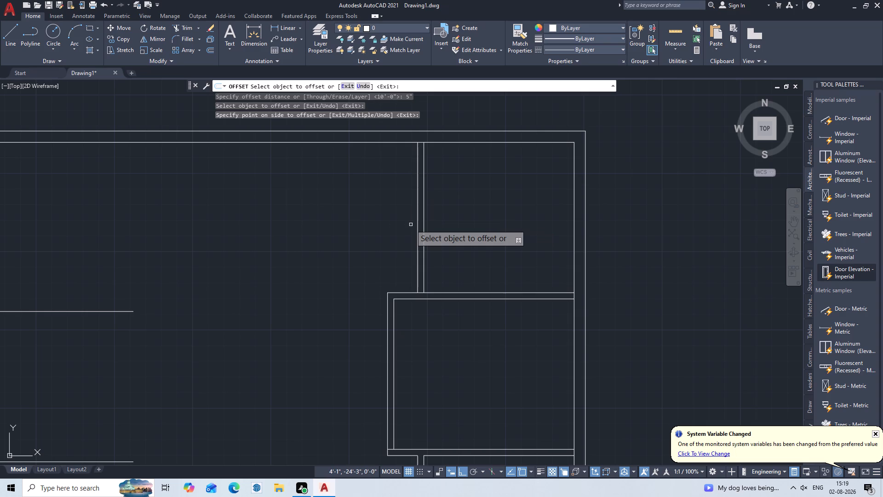
key(Escape)
Extend both lines of the new vertical partition up to the outer line of the top wall.
text(EX)
key(Return)
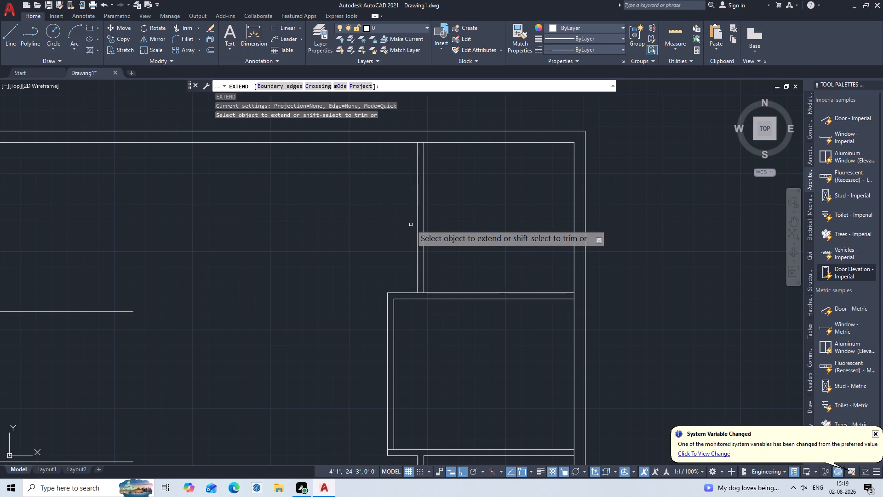
click(408, 208)
click(453, 221)
key(Escape)
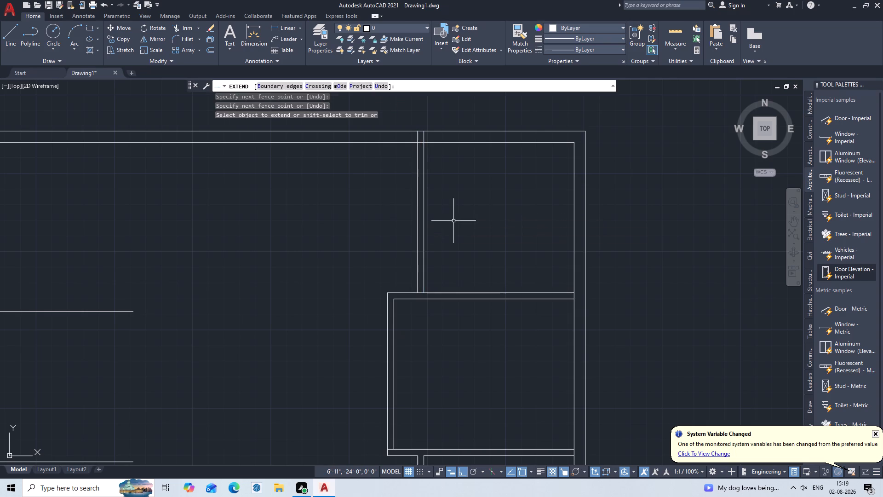
Trim both lines of the top outer wall between the left outer wall and the new vertical partition.
scroll(373, 218, down, 2)
middle_drag(344, 217, 435, 274)
key(t)
key(r)
key(Return)
key(Return)
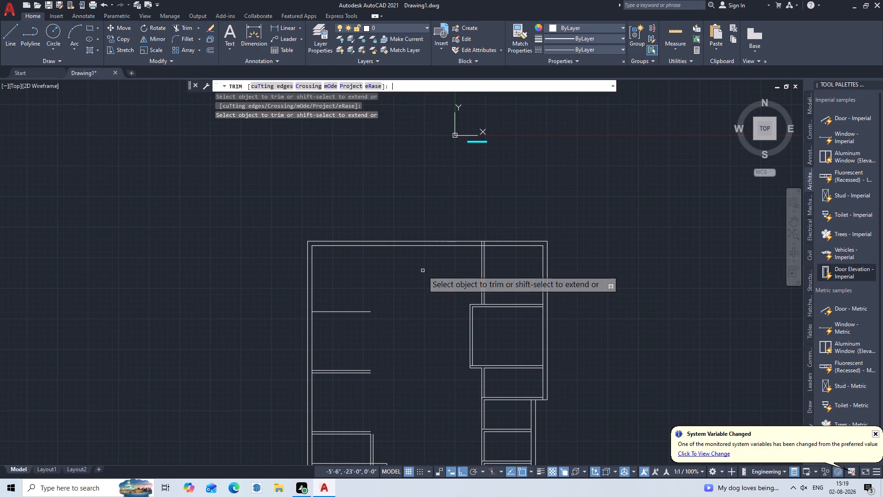
click(445, 232)
click(455, 283)
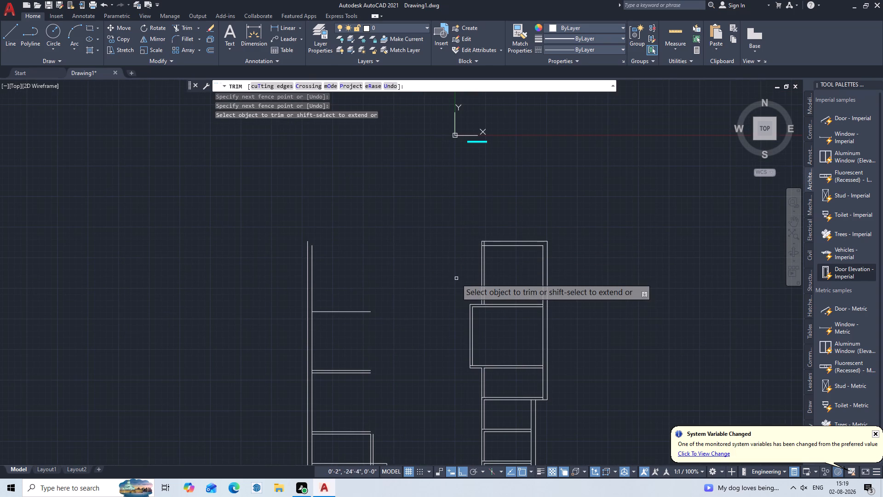
Trim the overlapping inner wall line ends at the top left corner of the new top right room.
scroll(447, 248, up, 3)
middle_drag(472, 243, 318, 272)
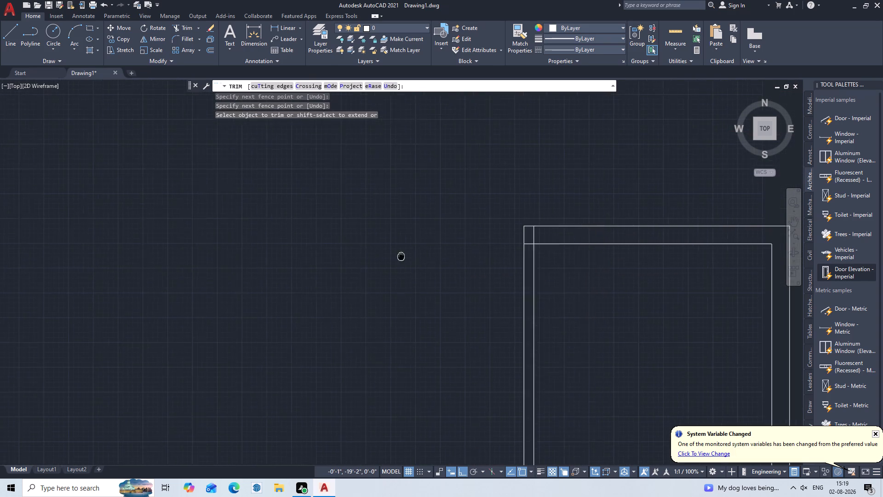
middle_drag(318, 272, 223, 273)
scroll(312, 277, up, 3)
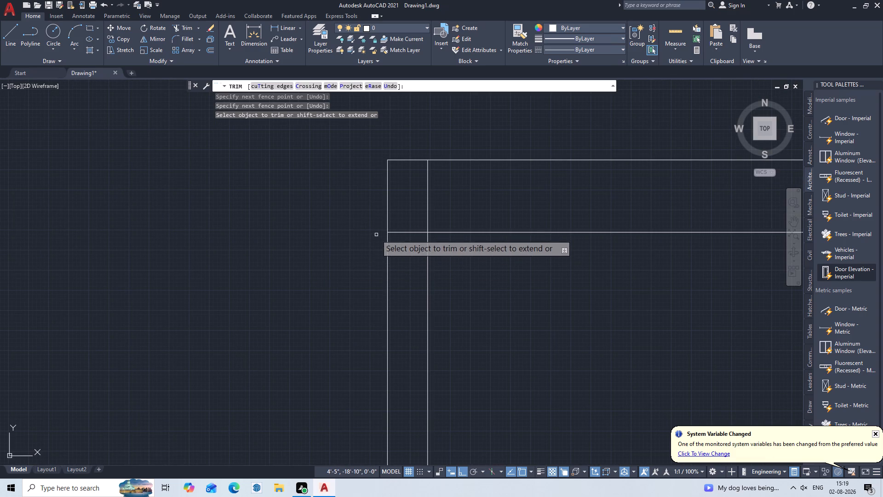
click(418, 205)
click(450, 185)
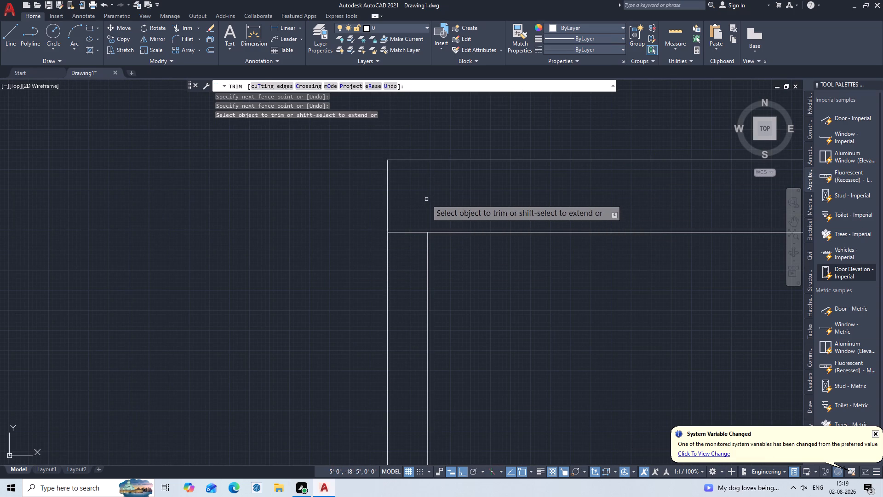
click(407, 231)
key(Escape)
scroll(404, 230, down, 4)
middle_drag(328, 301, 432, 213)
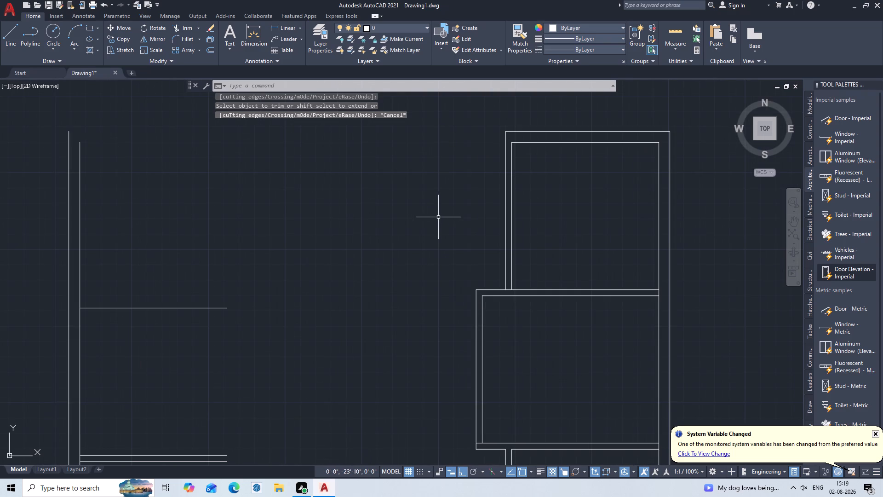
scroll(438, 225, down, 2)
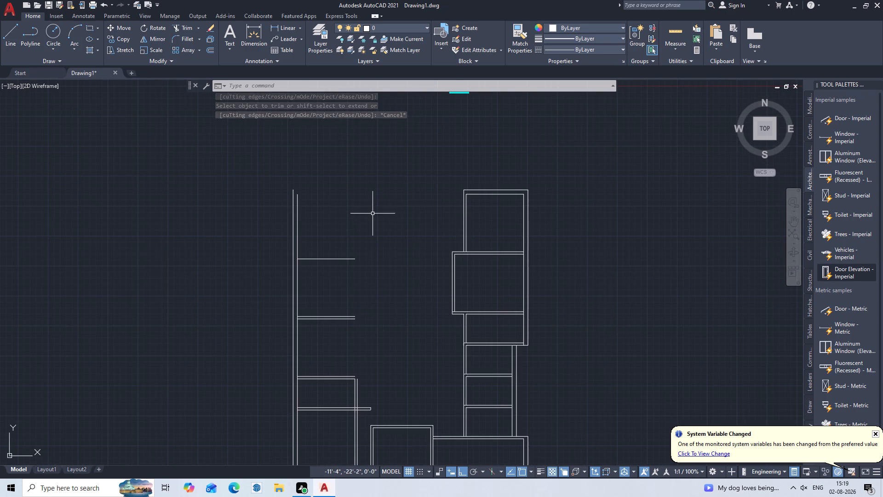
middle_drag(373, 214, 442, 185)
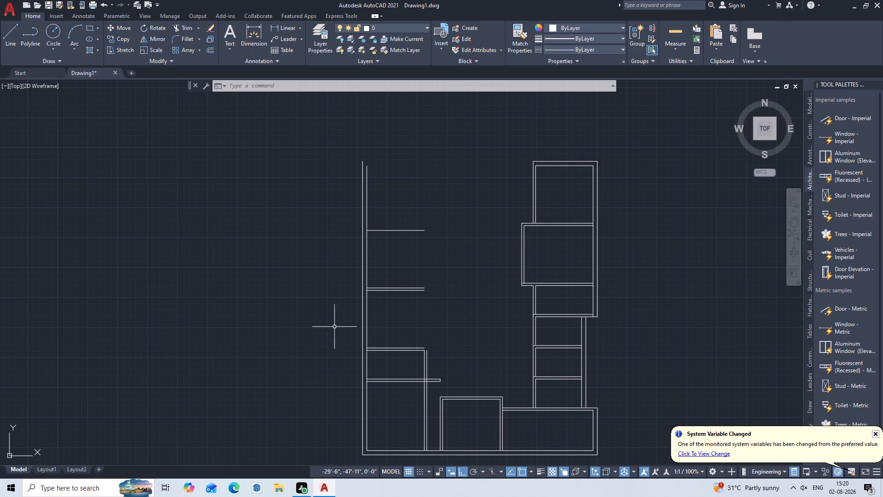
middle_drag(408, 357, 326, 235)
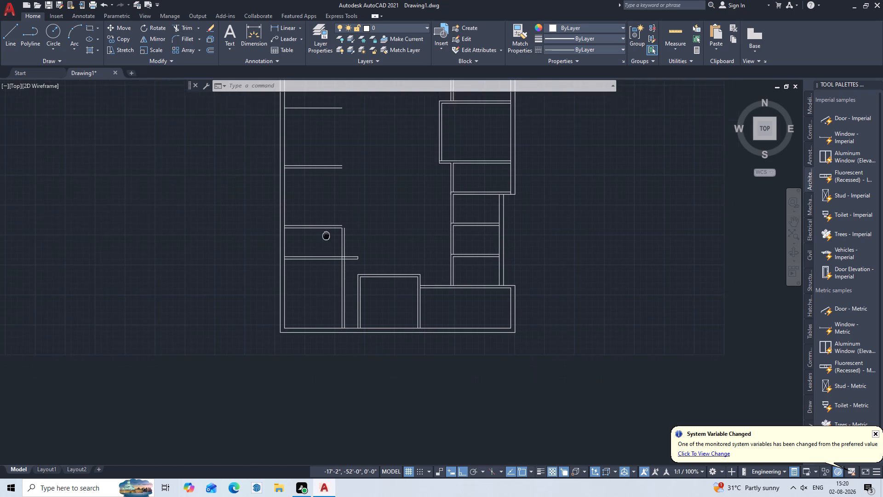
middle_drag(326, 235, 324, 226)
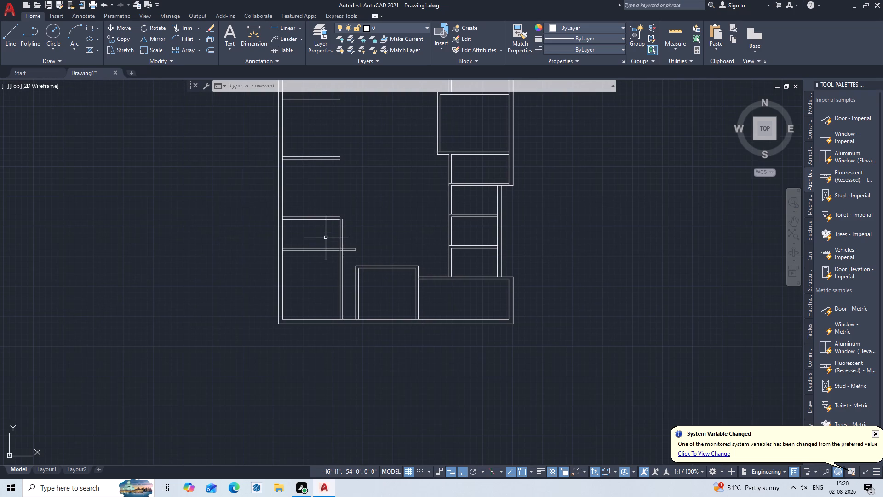
Offset the inner line of the left outer wall 10' into the building to close the left-hand row of rooms.
middle_drag(328, 247, 397, 307)
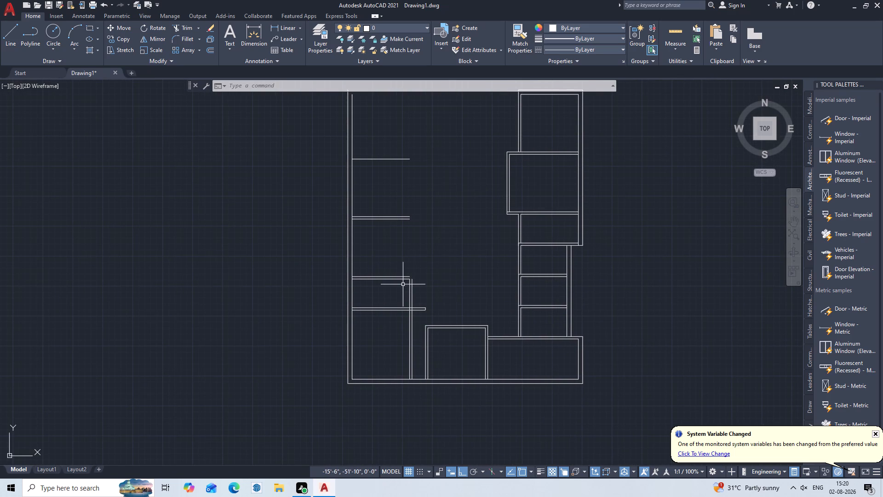
middle_click(401, 284)
scroll(401, 280, up, 1)
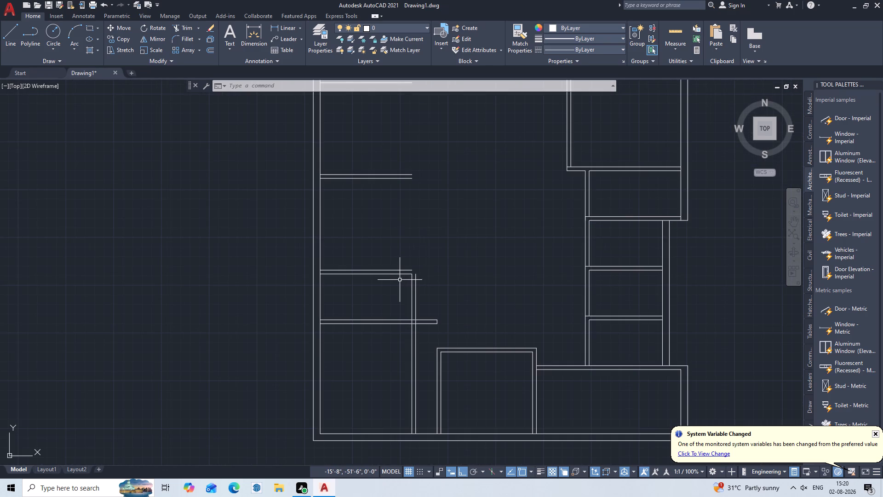
scroll(400, 280, up, 2)
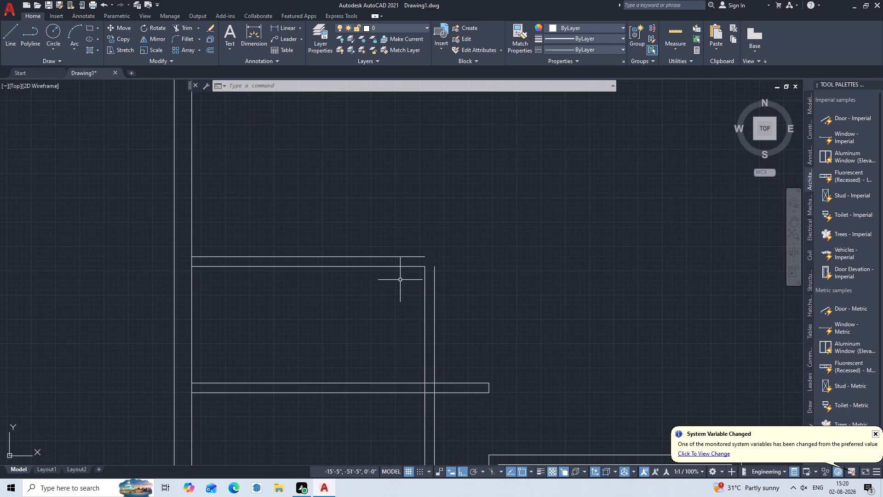
middle_drag(401, 287, 377, 359)
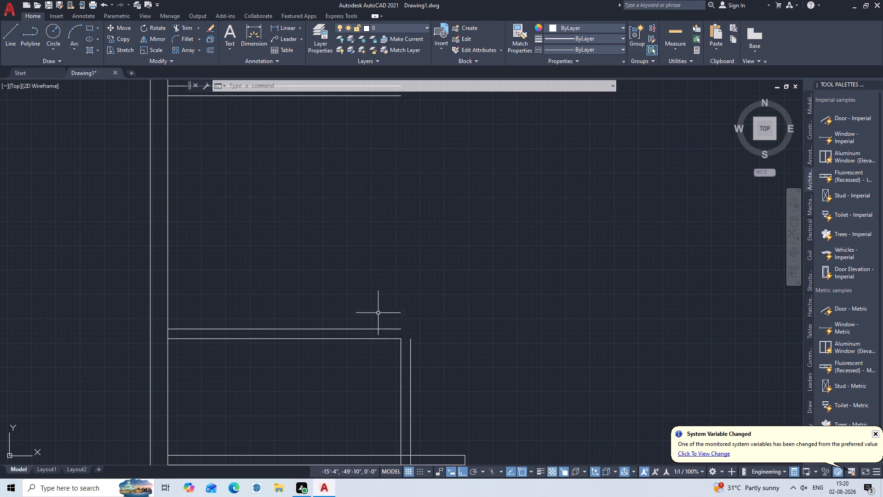
scroll(377, 296, down, 2)
middle_drag(370, 283, 381, 330)
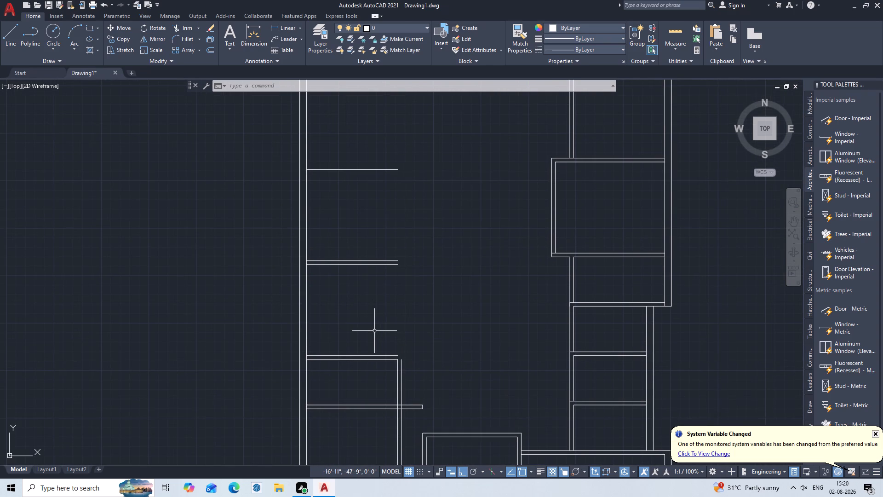
key(o)
key(Return)
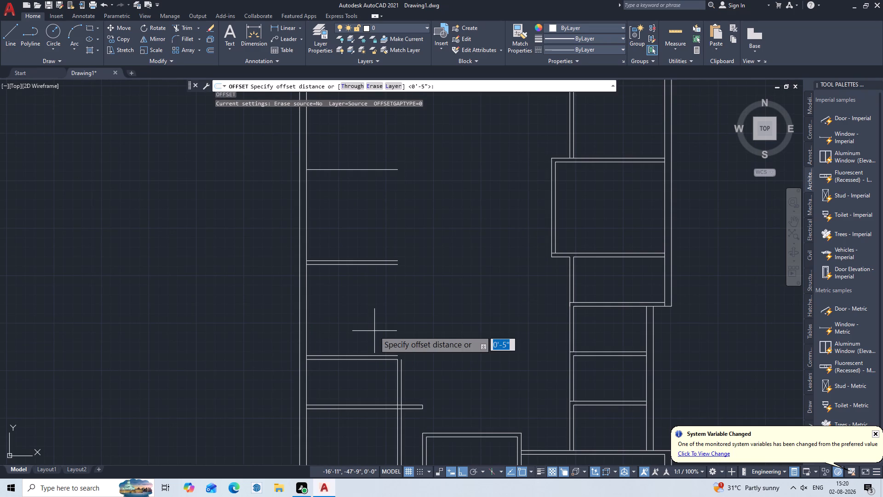
key(1)
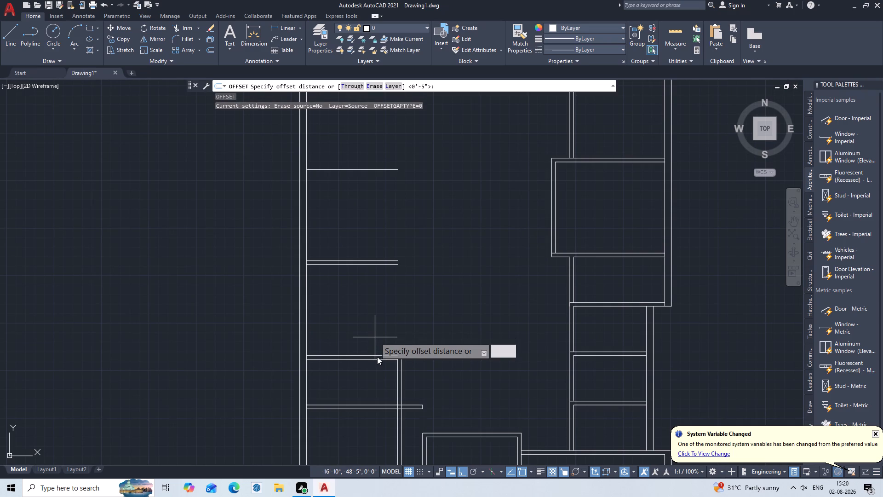
text(0')
key(Return)
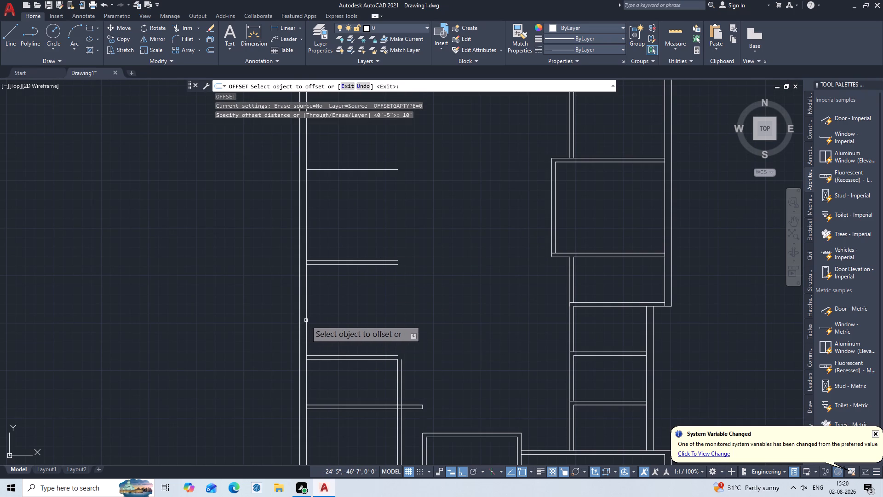
click(306, 320)
click(324, 323)
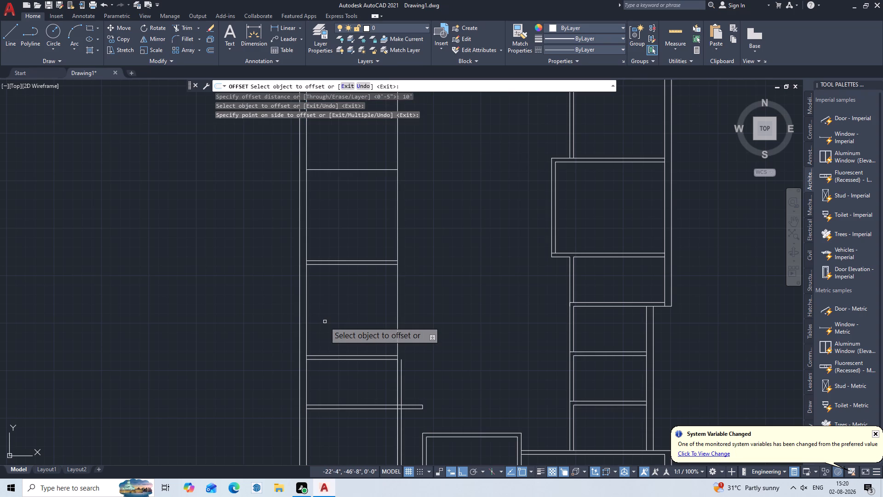
key(Escape)
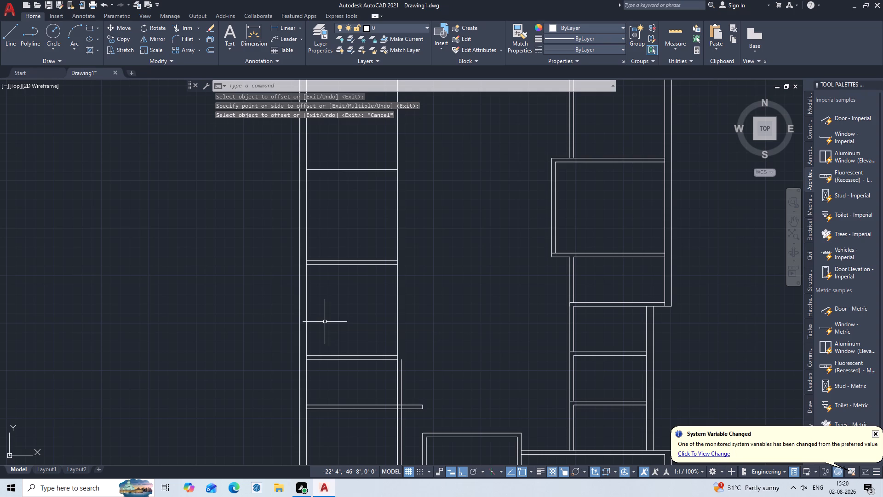
Offset the new vertical line 5" to the right to form the partition along the left-hand rooms.
key(o)
key(Return)
text(5")
key(Return)
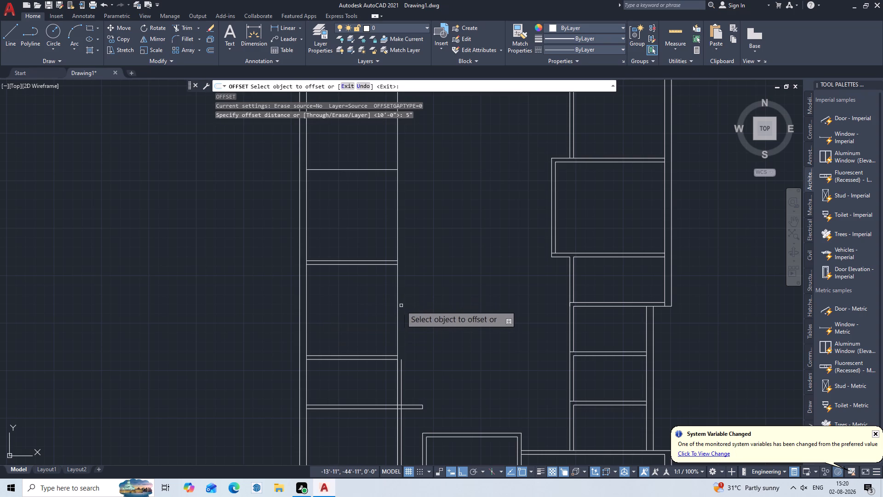
click(397, 302)
click(407, 303)
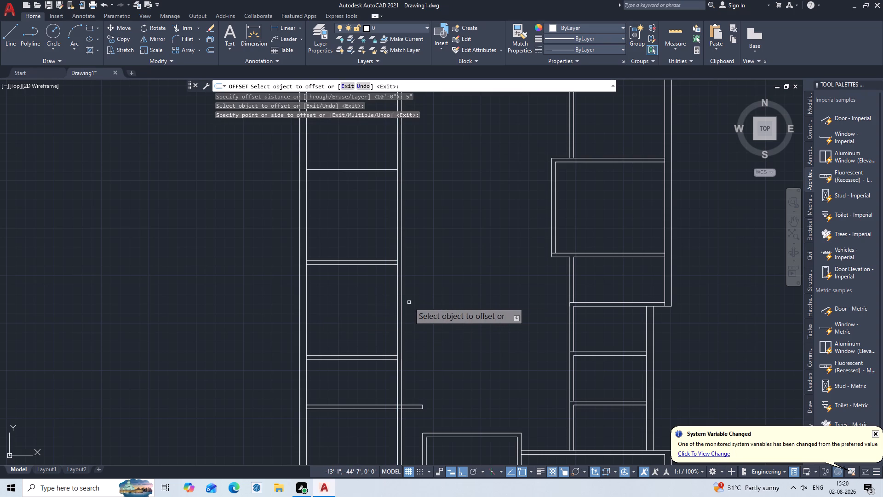
key(Escape)
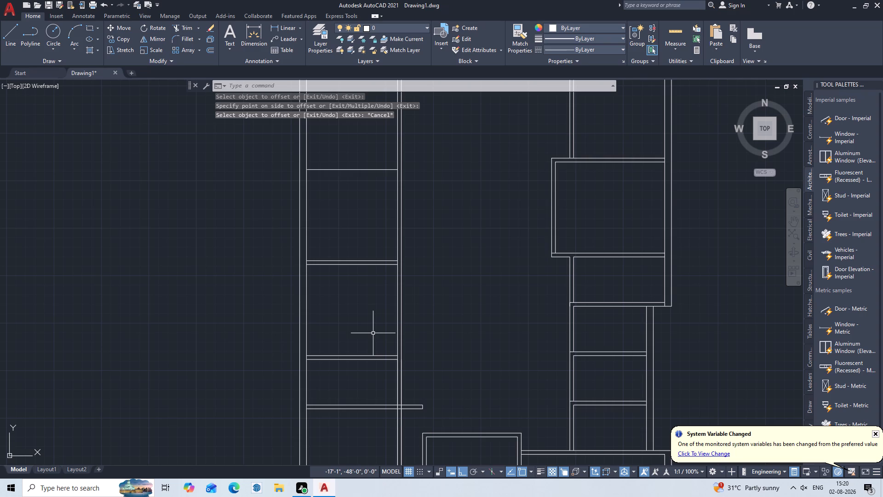
Trim the vertical partition lines between the lowest left horizontal partition and the bottom outer wall.
scroll(352, 350, down, 2)
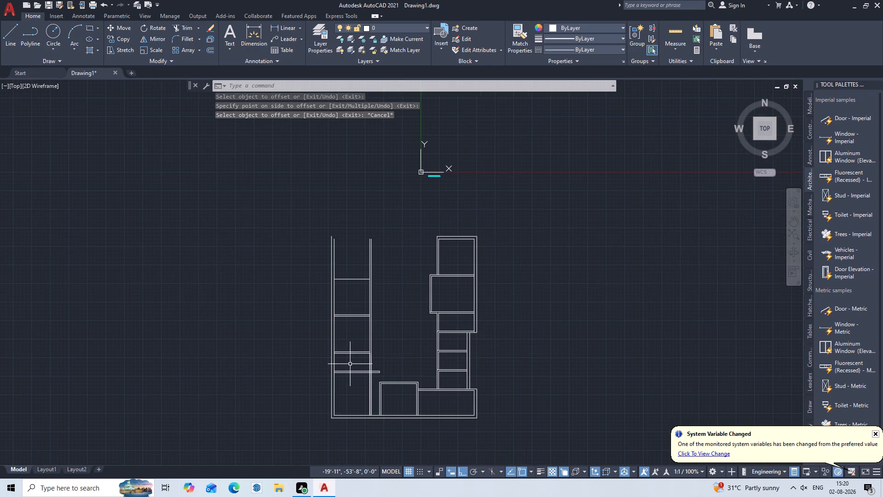
middle_drag(350, 364, 378, 289)
scroll(386, 288, up, 3)
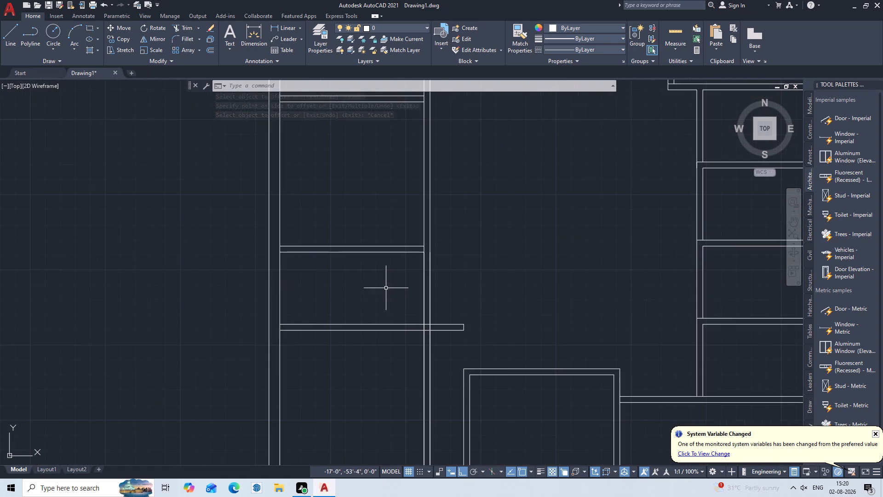
middle_drag(380, 327, 362, 228)
scroll(370, 262, down, 1)
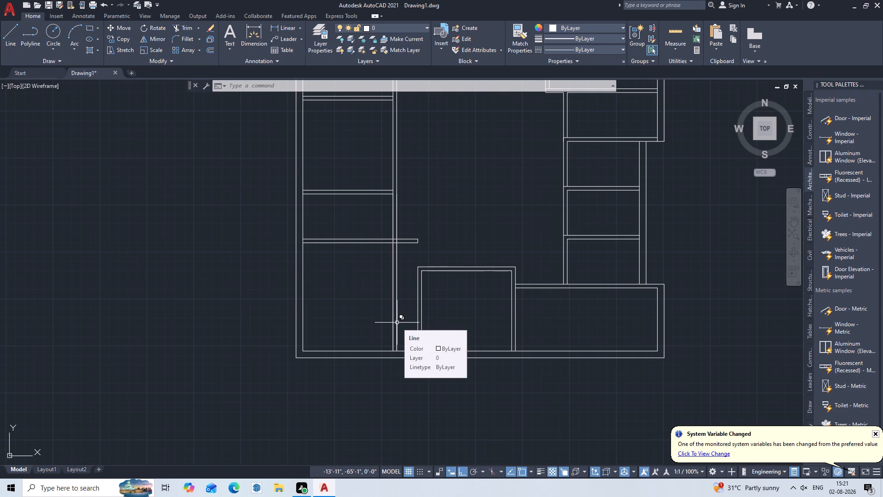
text(TR)
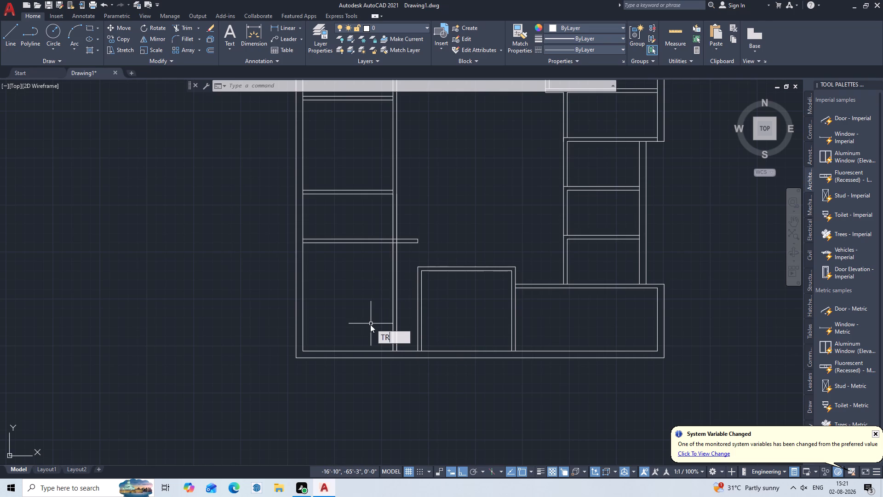
key(Return)
key(Return)
click(403, 260)
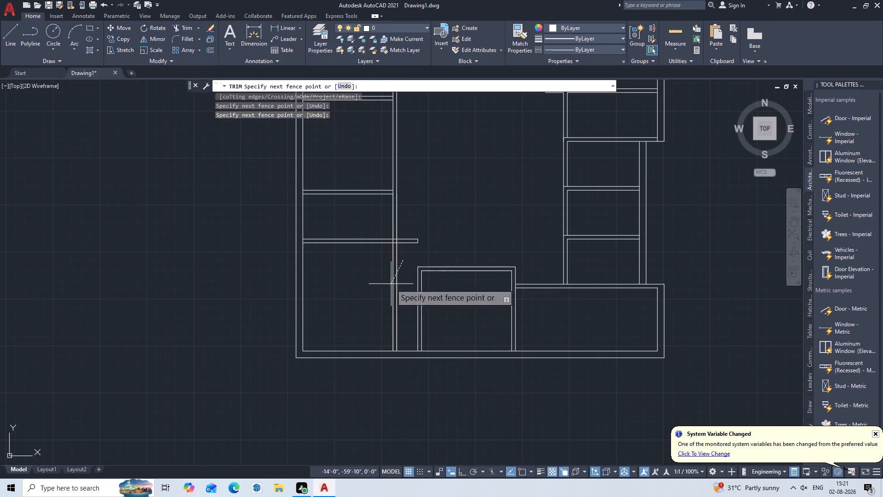
double_click(376, 310)
Trim the overlapping lines where the vertical partition meets the lowest left horizontal partition to open the junction.
middle_drag(378, 302, 367, 372)
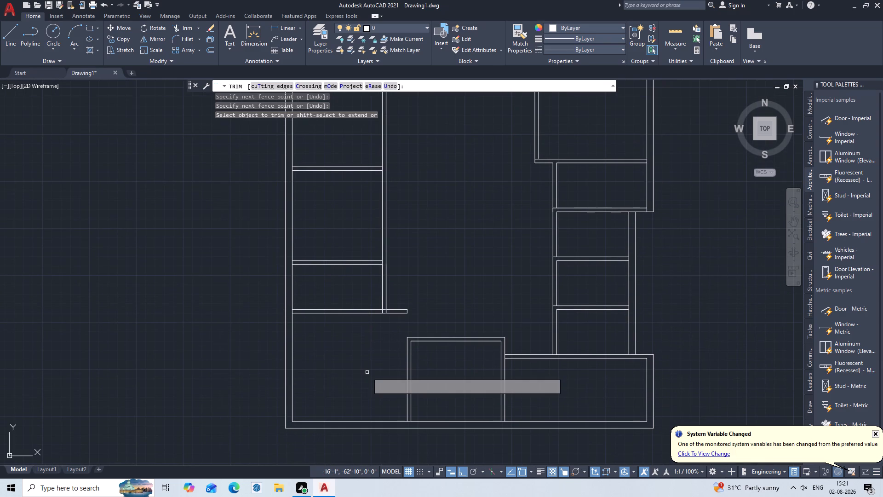
scroll(373, 308, up, 2)
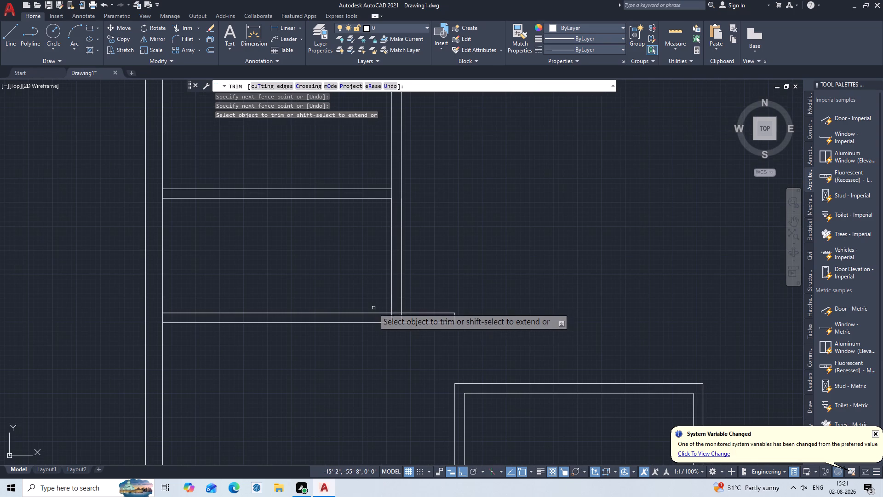
scroll(396, 310, up, 3)
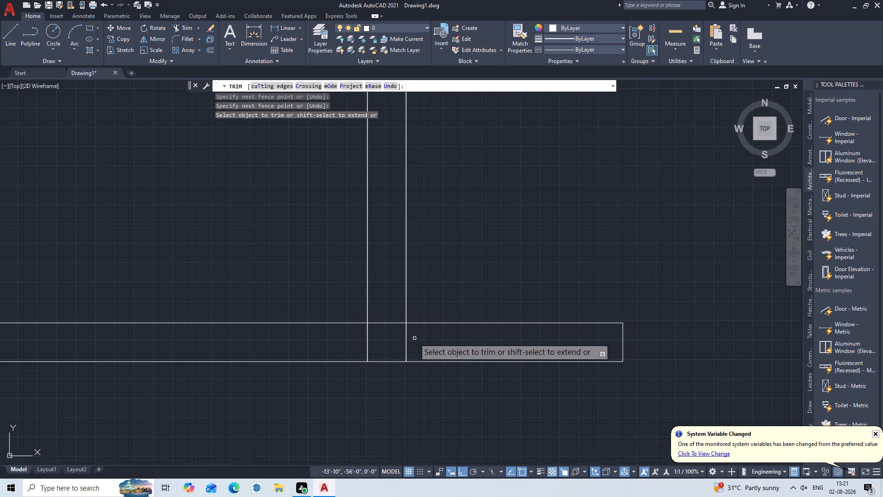
click(389, 307)
click(384, 334)
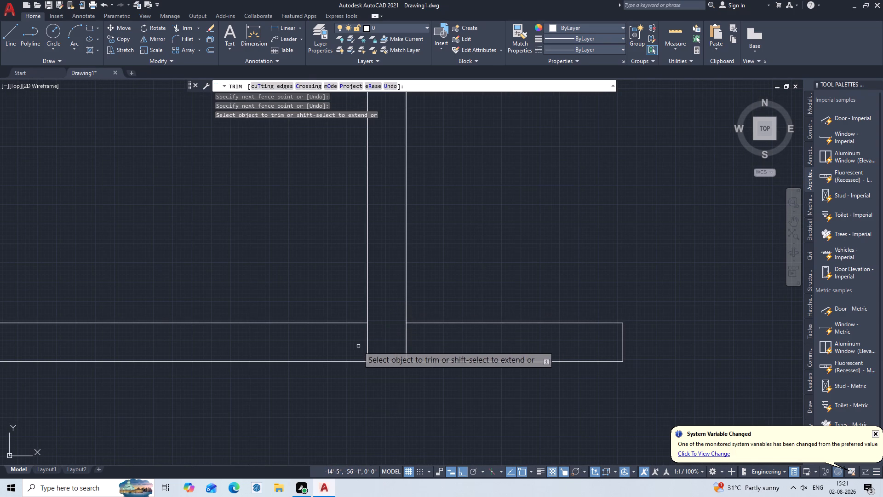
click(354, 346)
click(413, 346)
scroll(390, 340, down, 3)
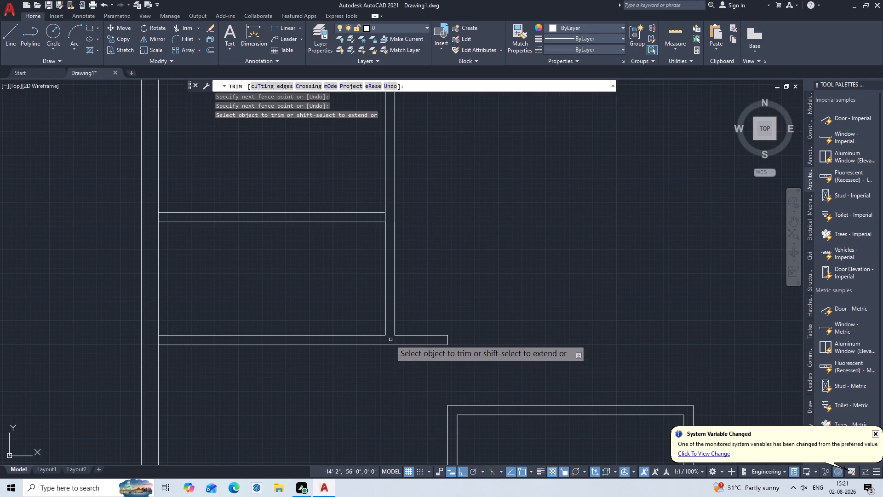
scroll(383, 384, down, 1)
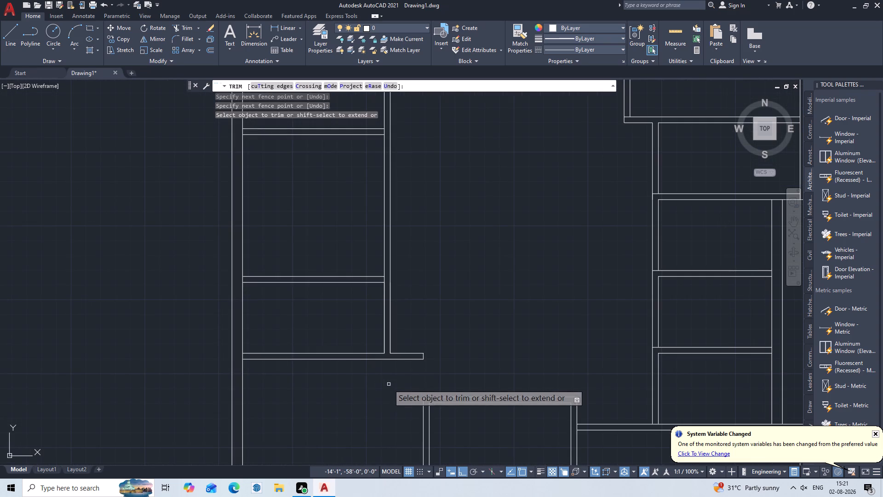
scroll(389, 384, down, 2)
middle_drag(389, 385, 414, 358)
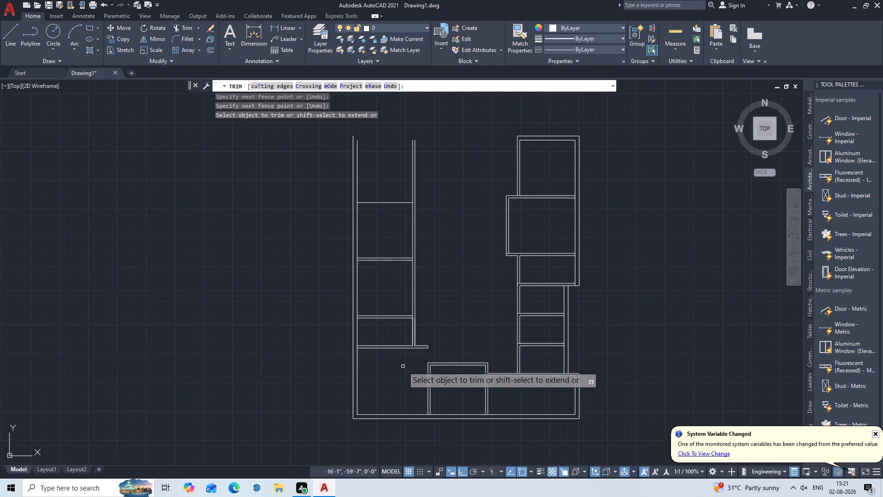
middle_drag(405, 368, 407, 386)
scroll(402, 356, up, 1)
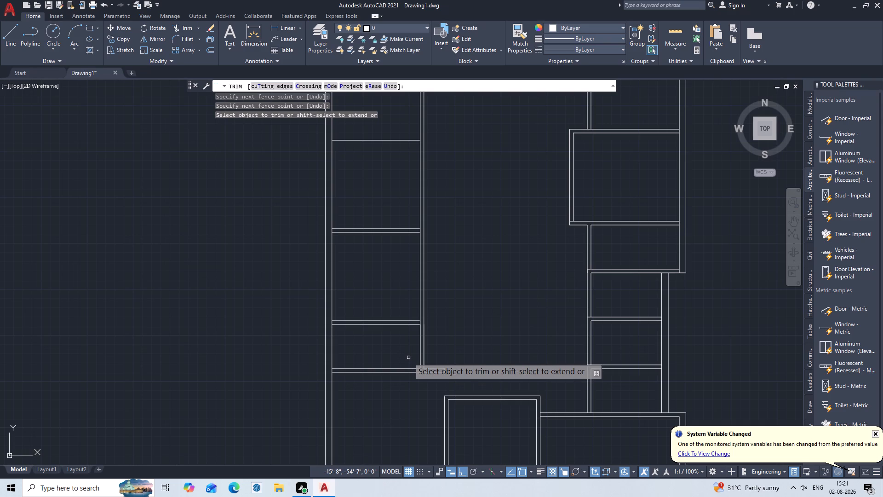
middle_drag(390, 291, 391, 295)
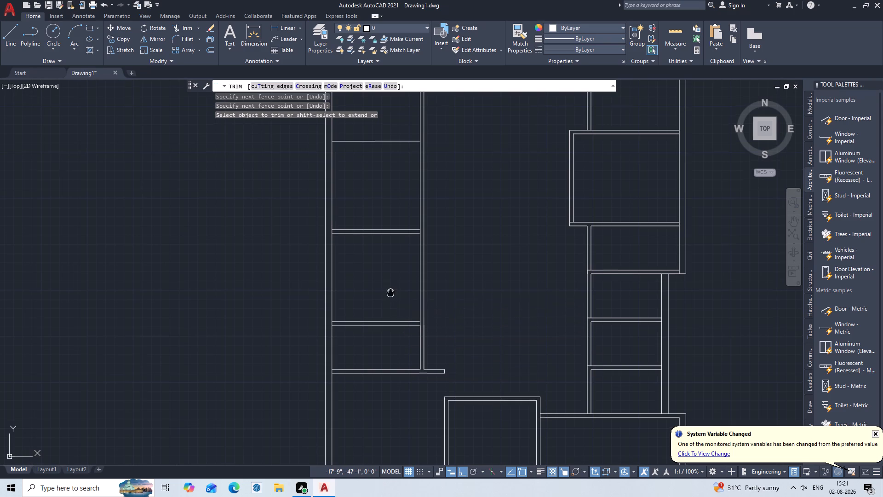
middle_drag(391, 295, 404, 359)
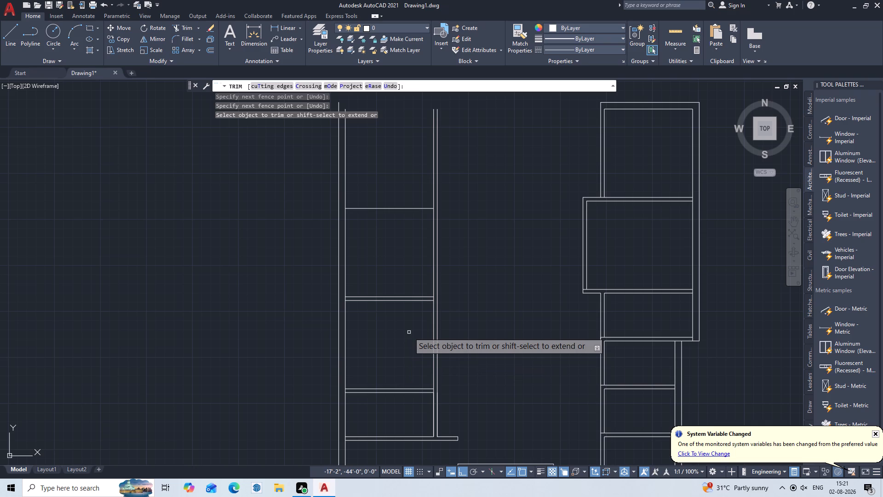
key(Escape)
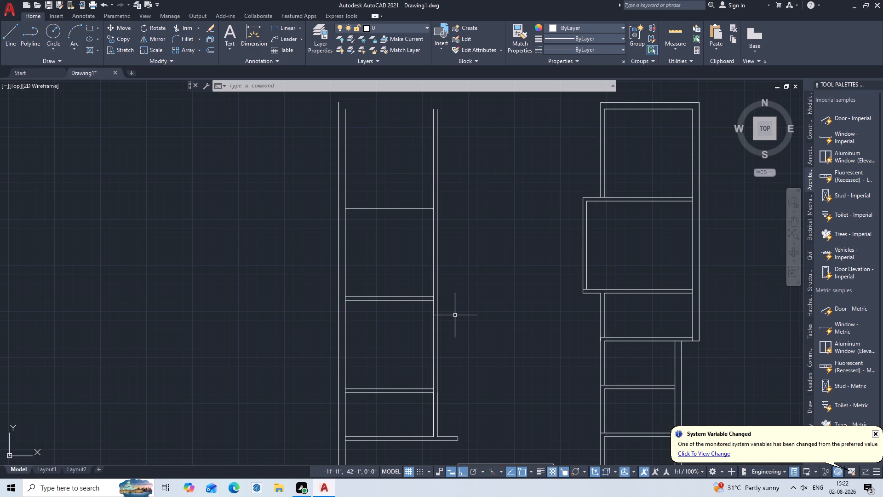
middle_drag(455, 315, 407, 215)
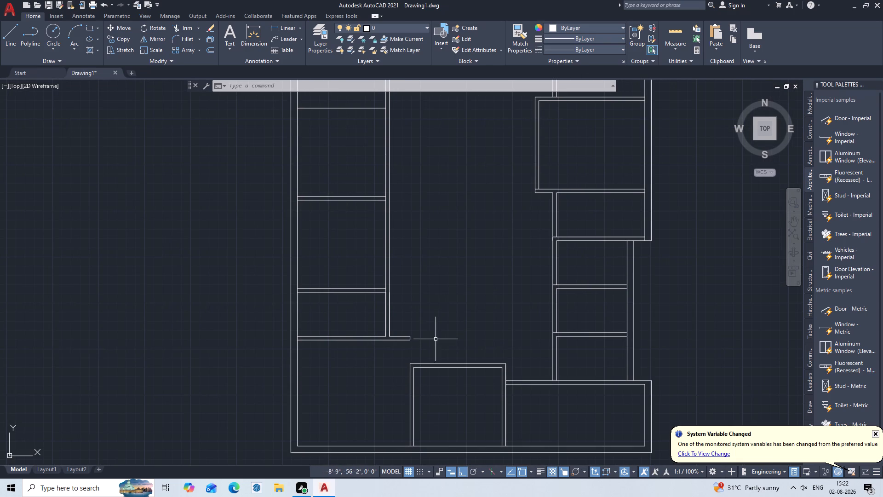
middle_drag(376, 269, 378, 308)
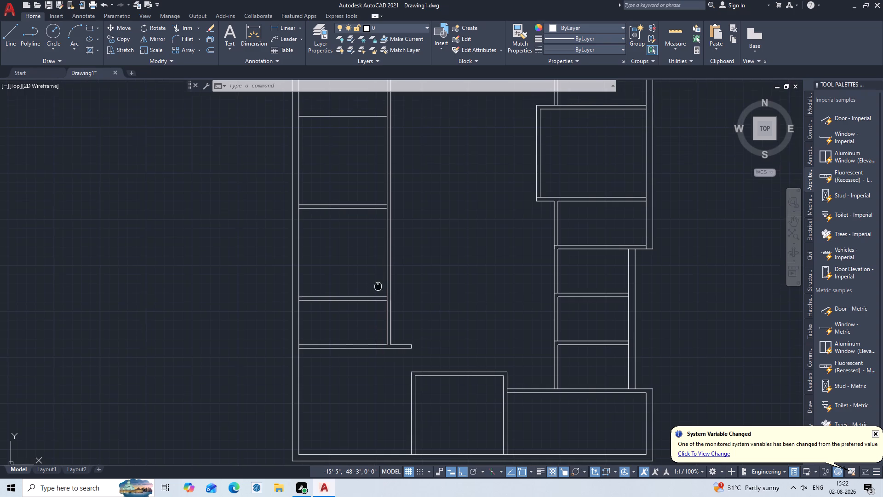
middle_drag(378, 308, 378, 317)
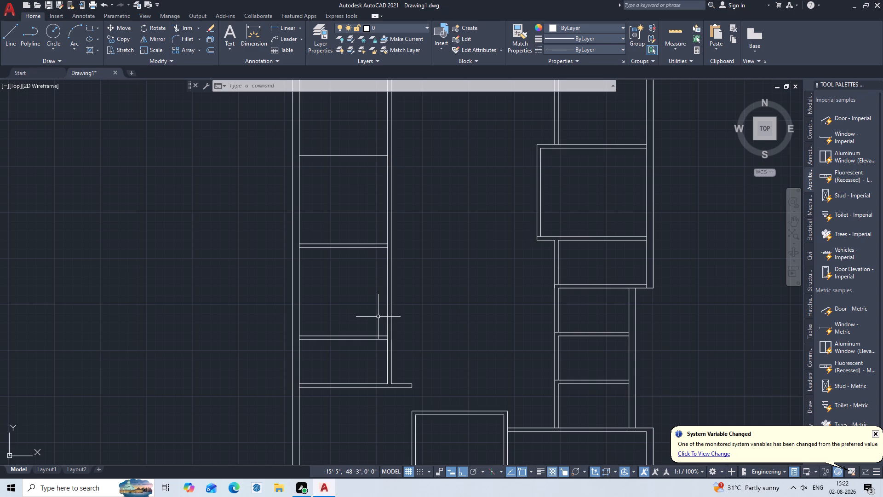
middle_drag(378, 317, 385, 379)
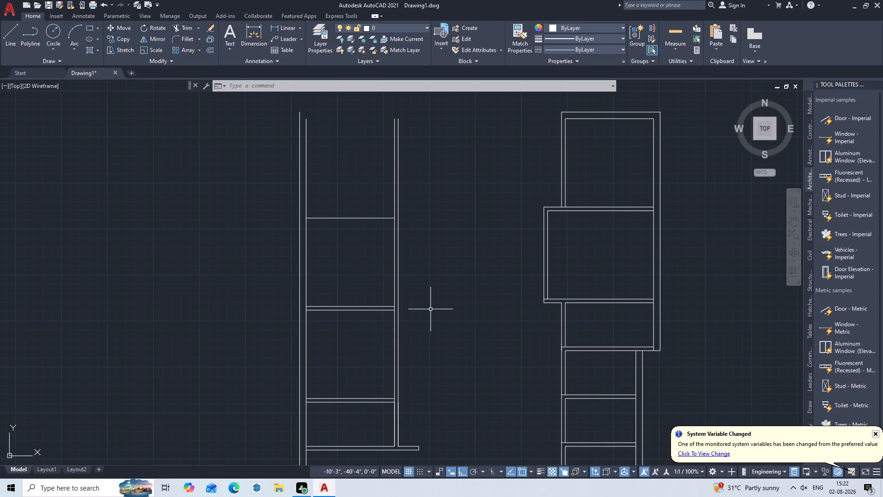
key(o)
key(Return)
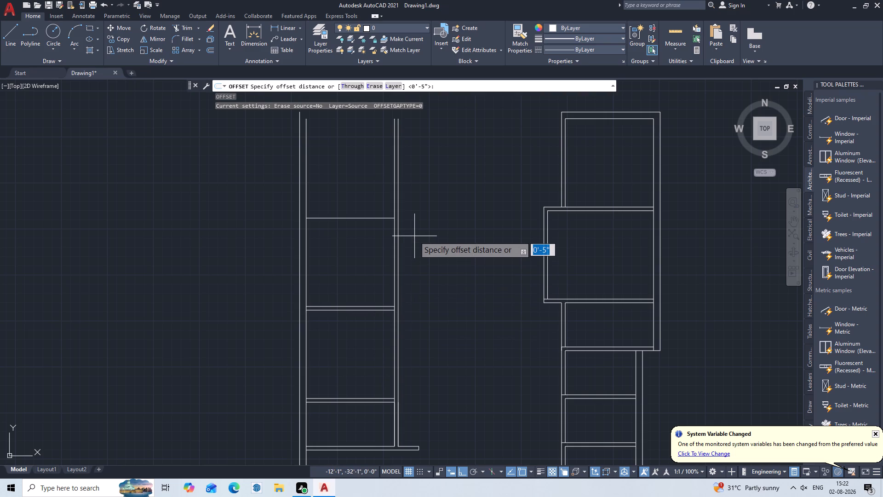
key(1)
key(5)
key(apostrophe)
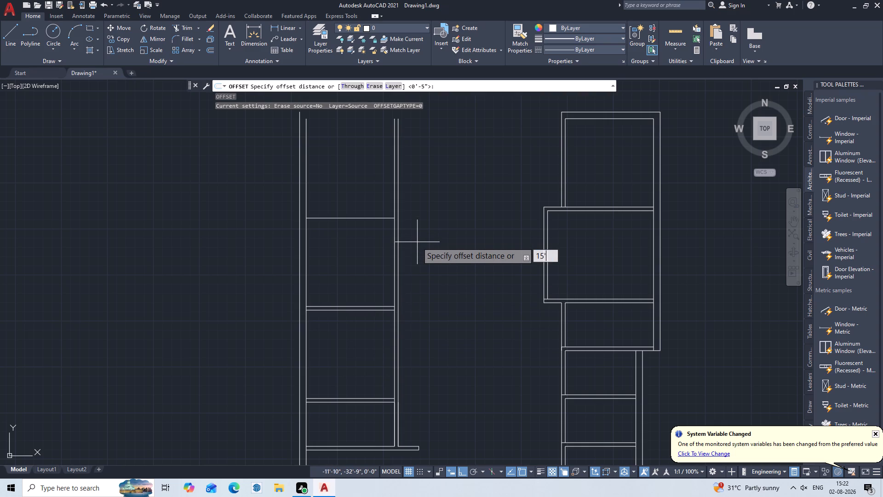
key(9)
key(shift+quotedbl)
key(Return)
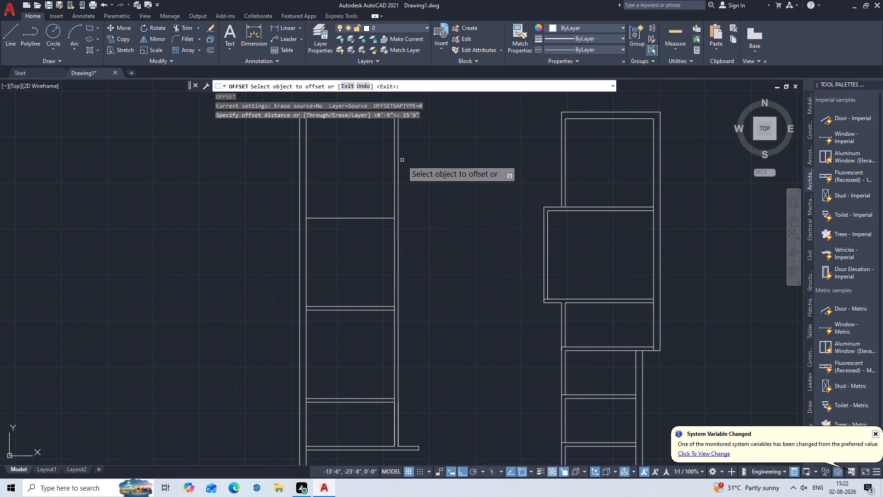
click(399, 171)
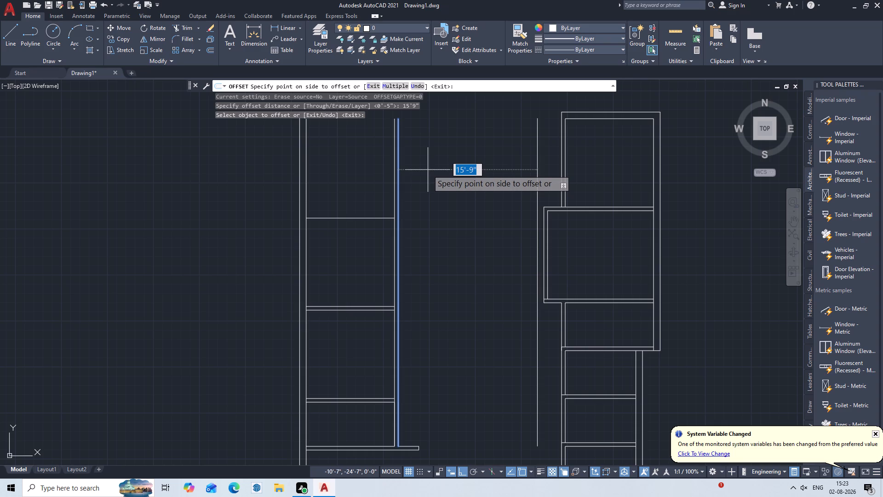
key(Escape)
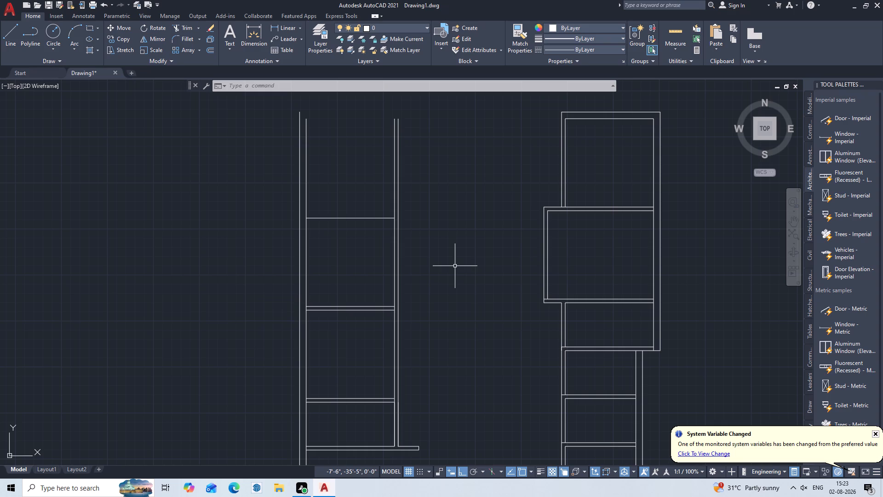
Measure the vertical distance from the bottom middle room's upper-left corner to the third-lowest horizontal partition of the left-hand rooms.
scroll(491, 338, down, 1)
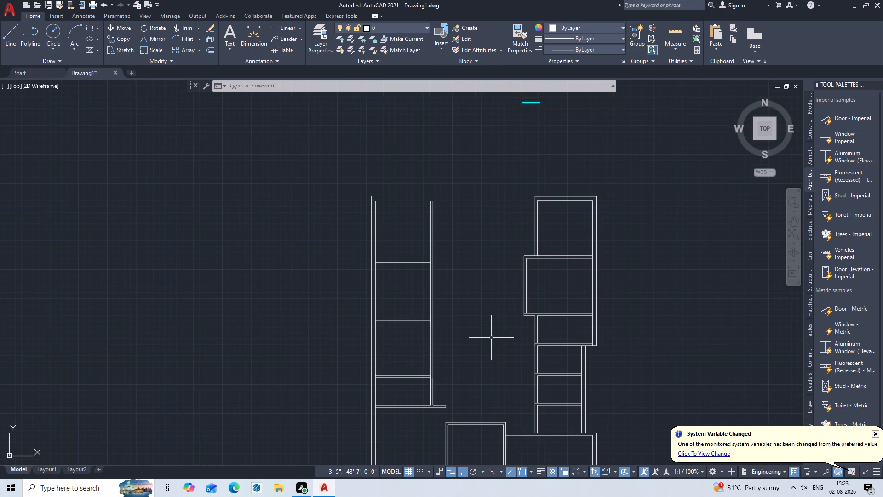
middle_drag(493, 347, 486, 242)
scroll(437, 359, up, 1)
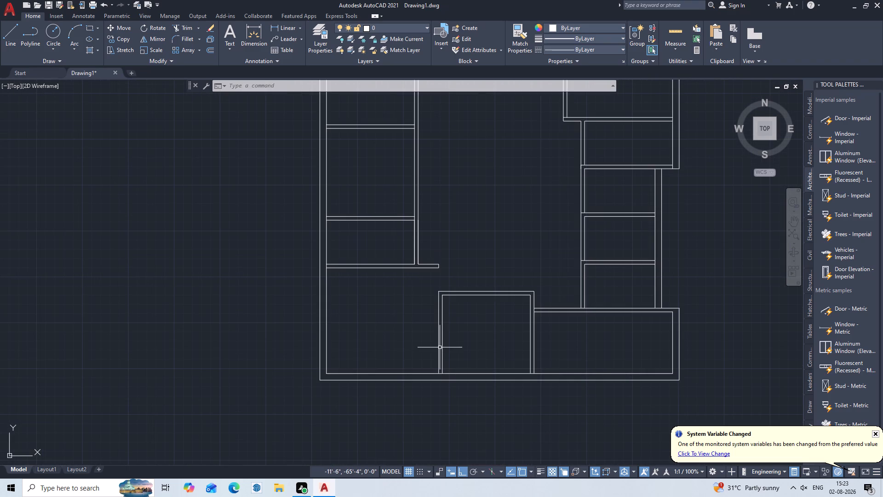
scroll(442, 344, up, 1)
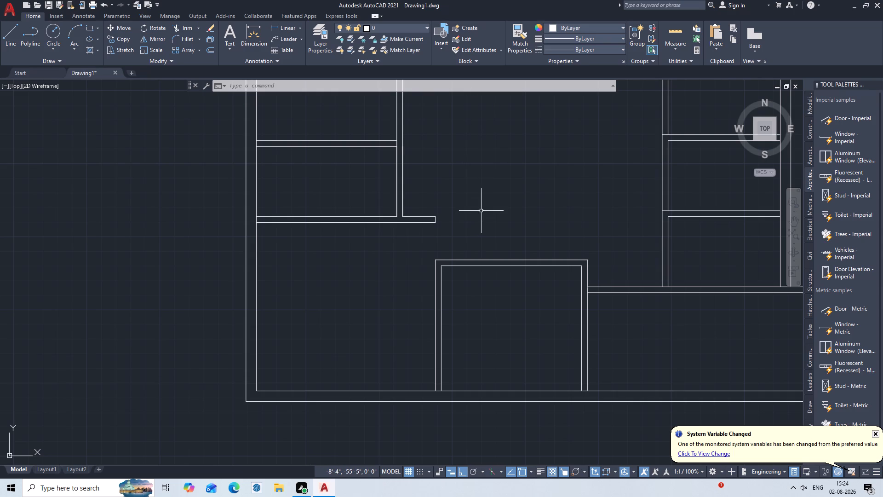
middle_drag(478, 180, 406, 269)
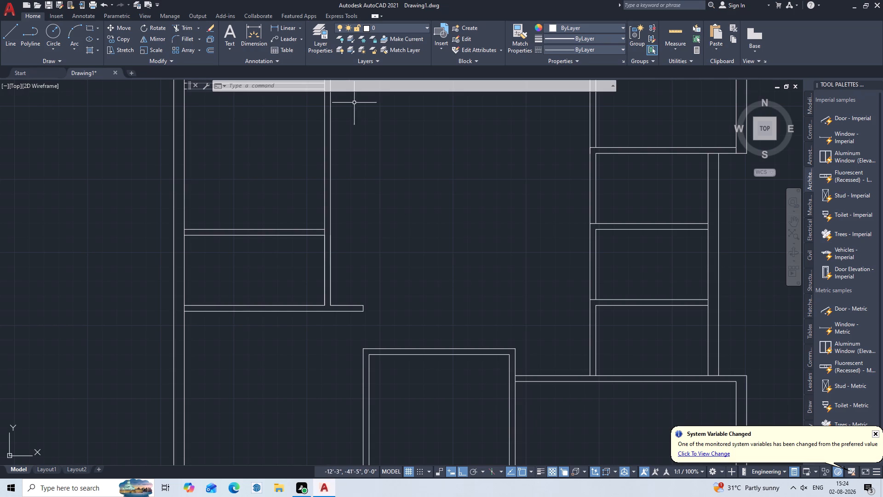
click(250, 24)
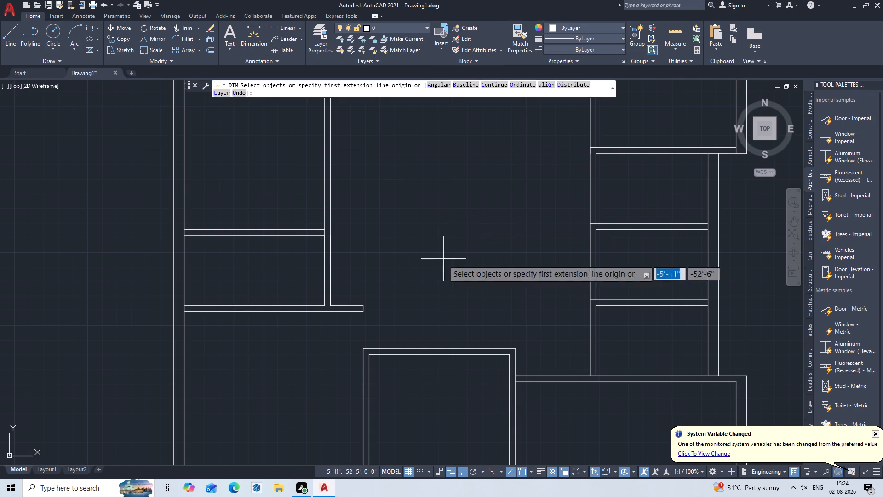
double_click(361, 349)
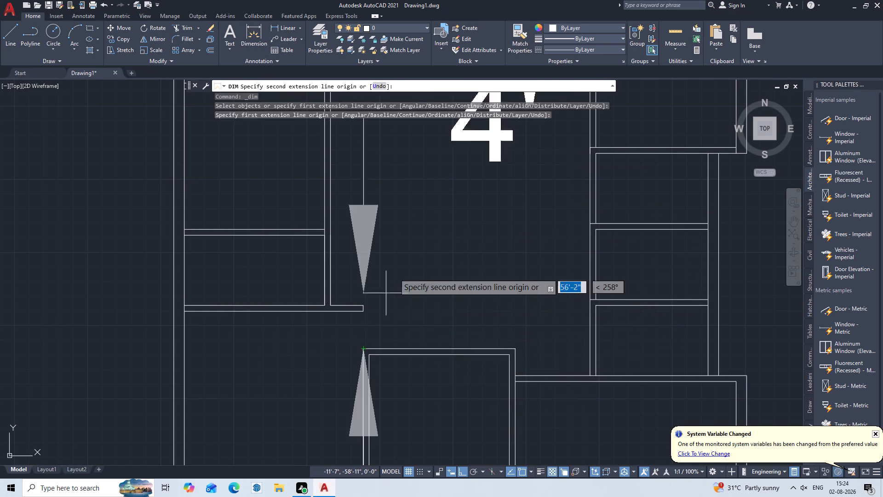
scroll(398, 238, down, 2)
middle_drag(395, 244, 393, 296)
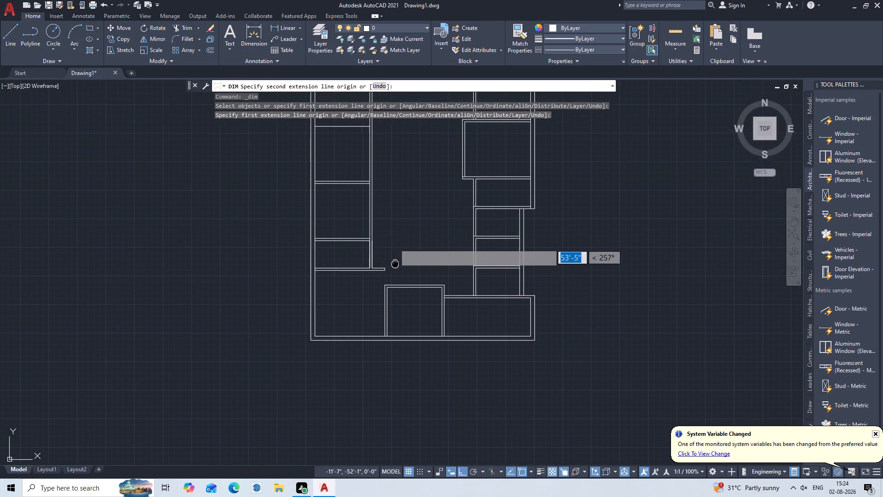
middle_drag(393, 296, 392, 311)
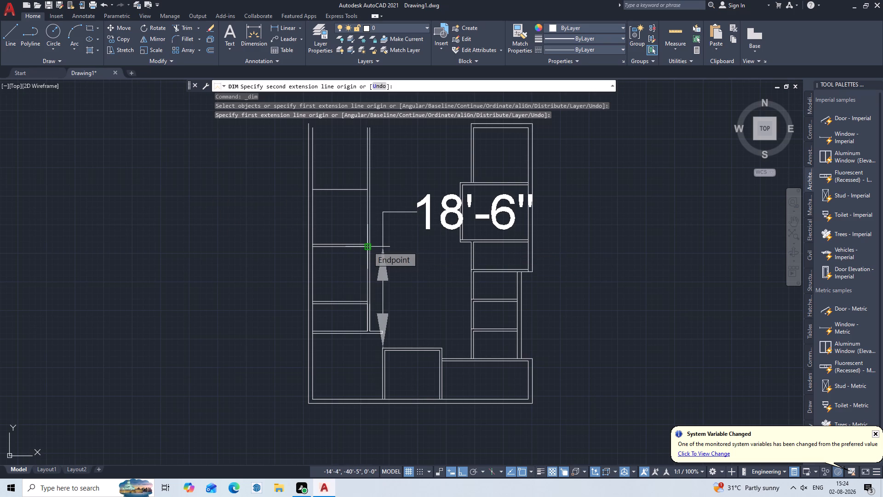
key(Escape)
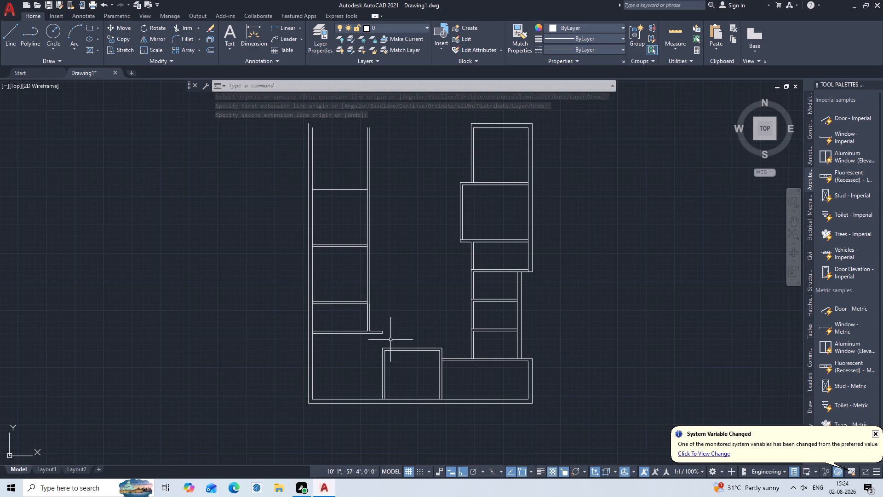
Measure the vertical distance from the free end of the lowest left horizontal partition to the third-lowest partition of the left-hand rooms.
key(Return)
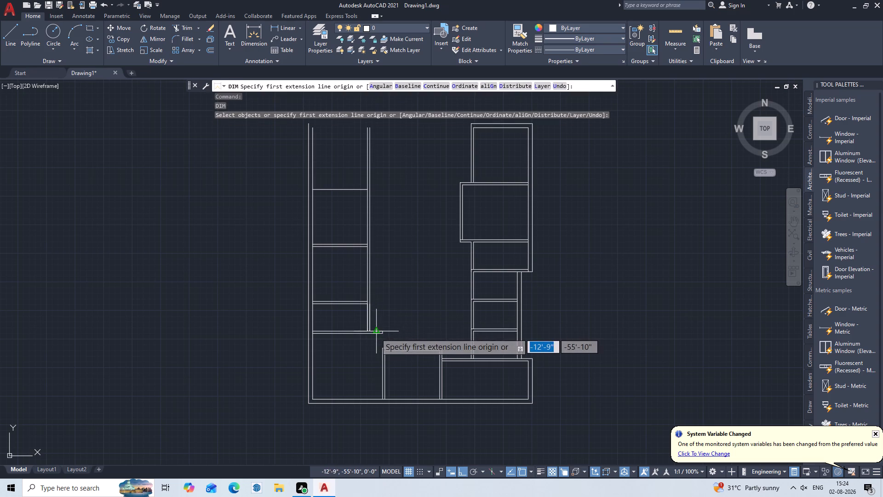
scroll(386, 330, up, 3)
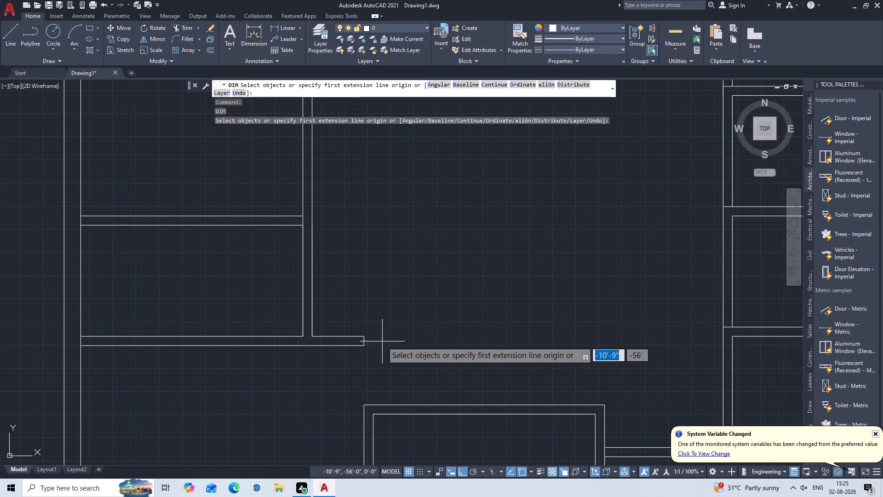
click(362, 344)
scroll(381, 295, down, 2)
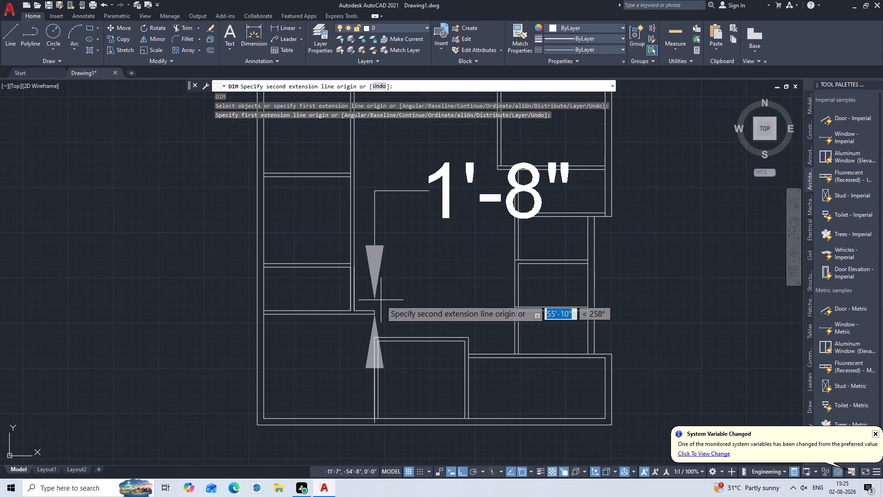
middle_drag(380, 293, 395, 405)
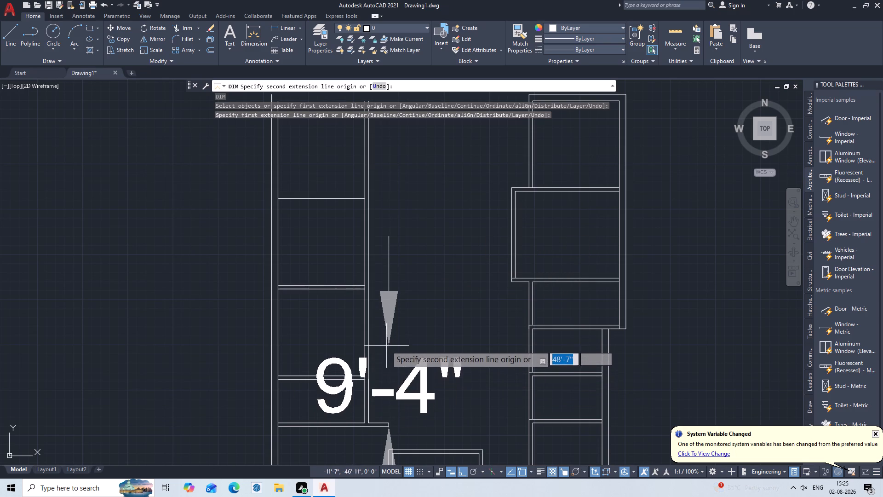
scroll(355, 281, up, 2)
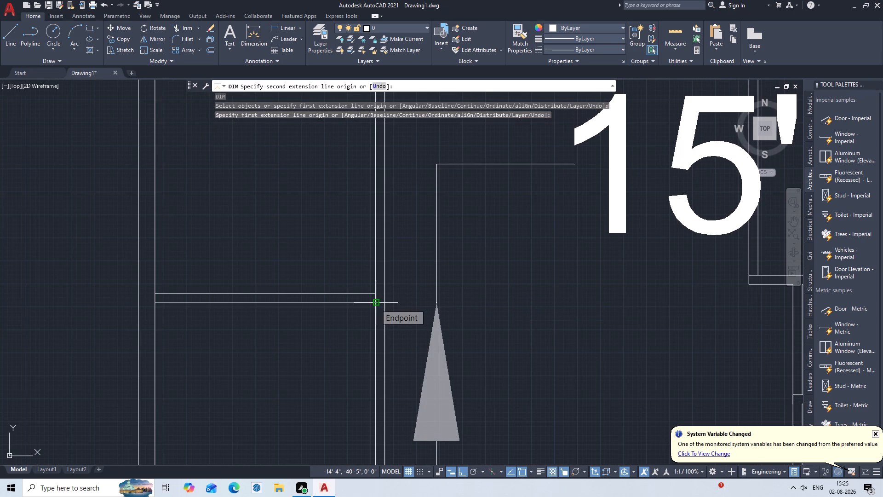
scroll(376, 304, down, 2)
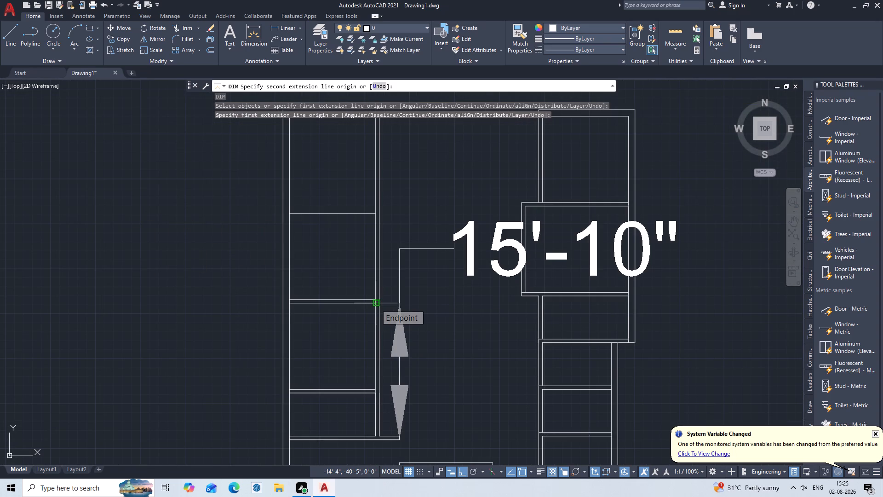
key(Escape)
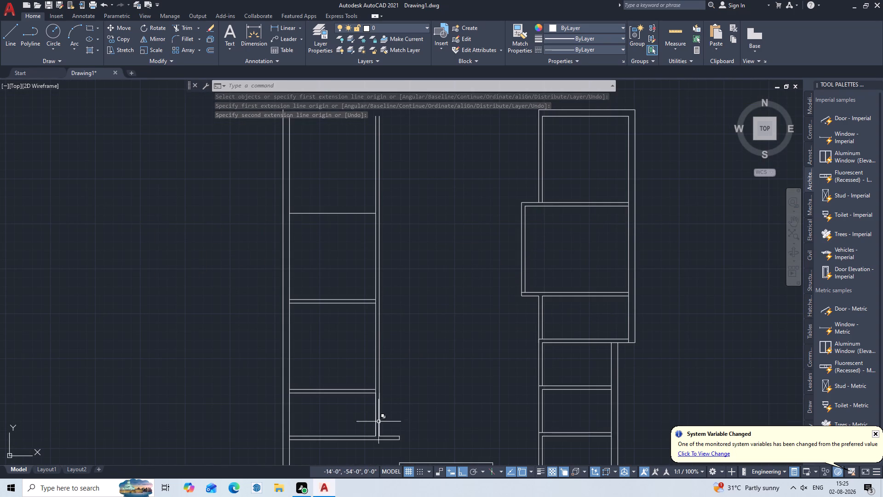
Offset the upper line of the wall between the top right room and the projecting room below it 3'6" upward.
middle_drag(399, 383, 400, 382)
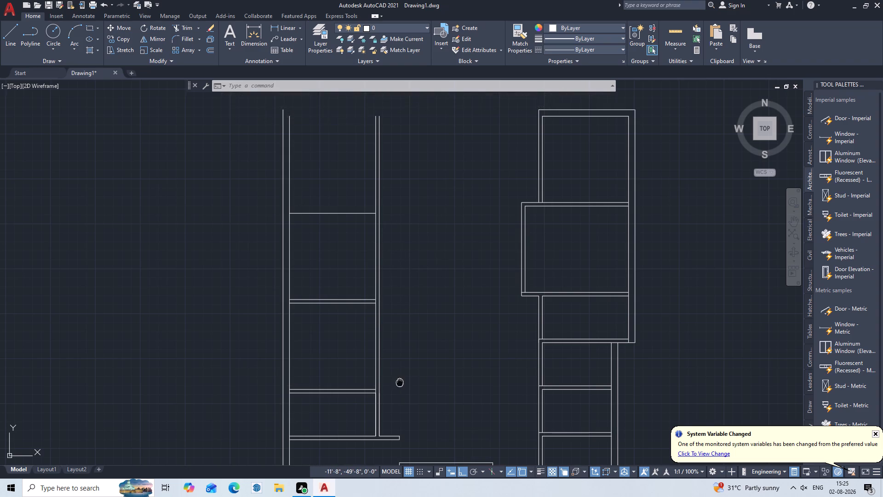
middle_drag(400, 382, 346, 187)
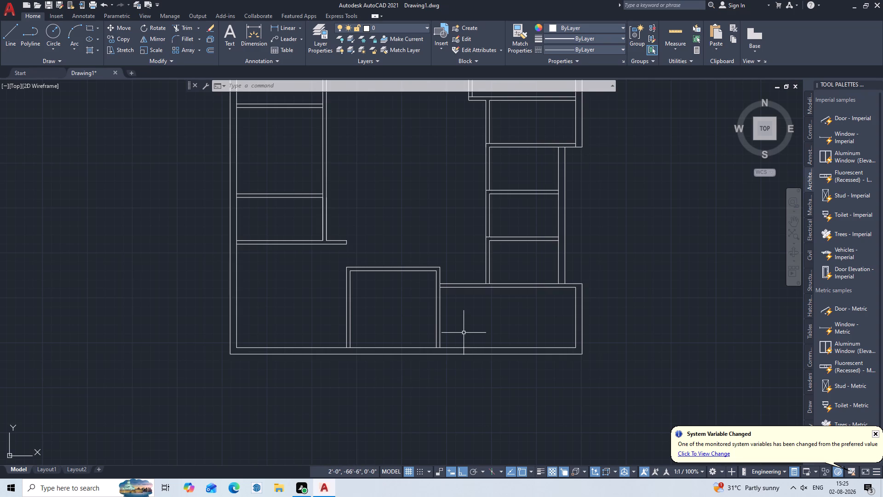
middle_drag(450, 212, 440, 455)
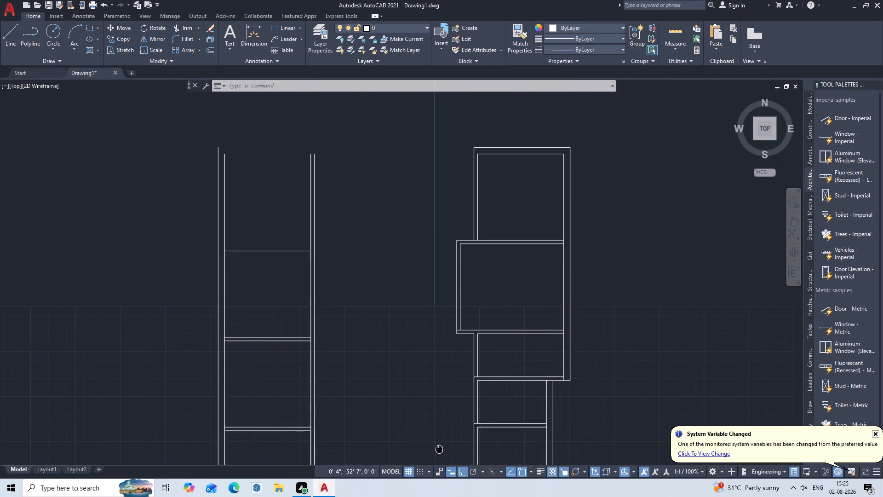
middle_drag(443, 316, 435, 393)
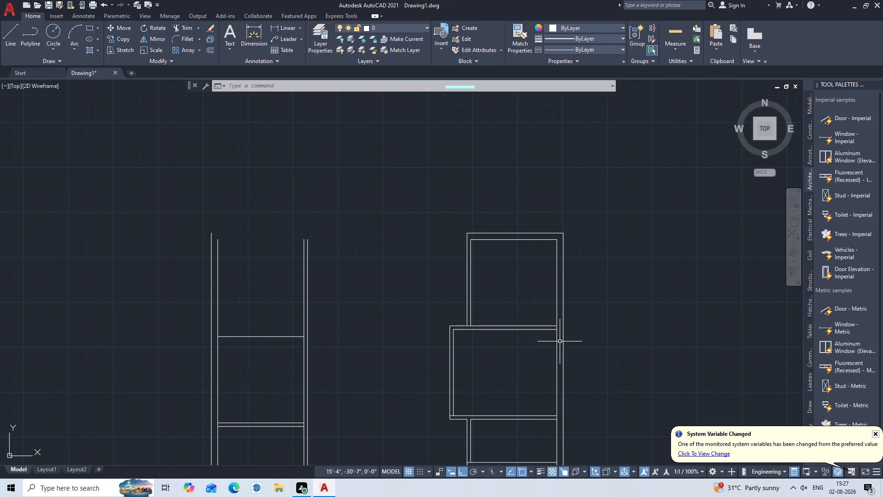
middle_drag(562, 331, 501, 359)
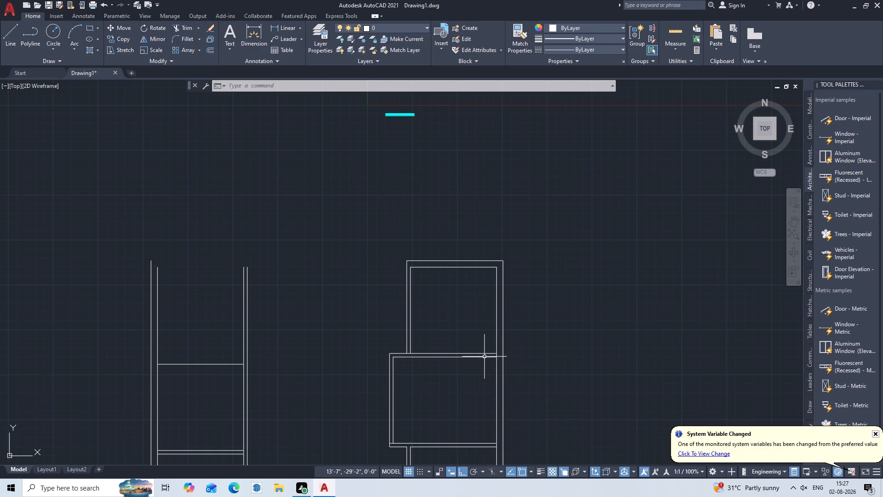
middle_drag(453, 344, 556, 341)
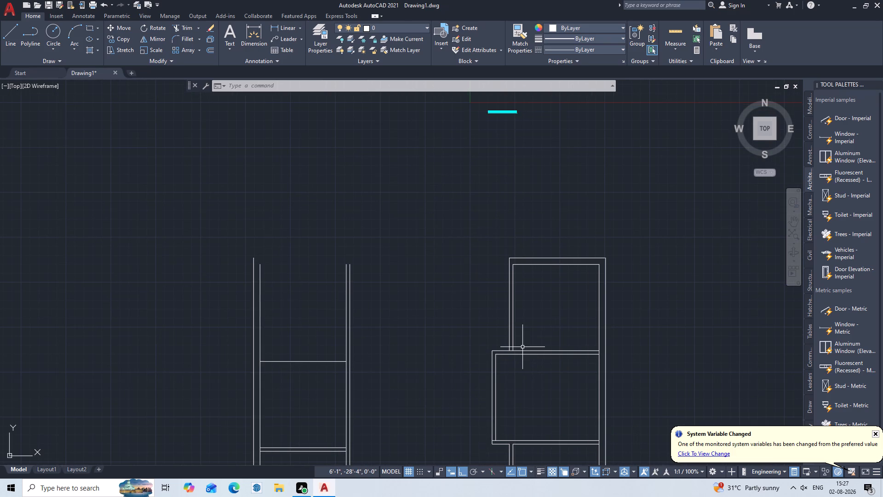
key(o)
key(Return)
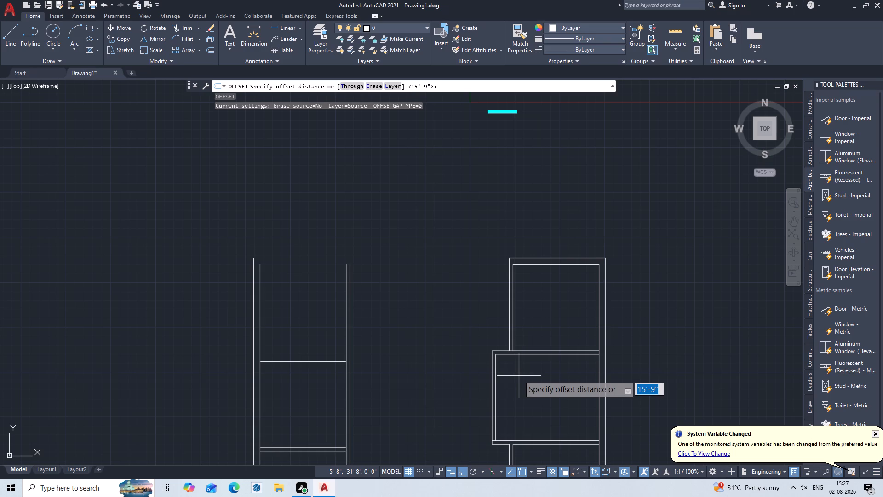
text(3'6)
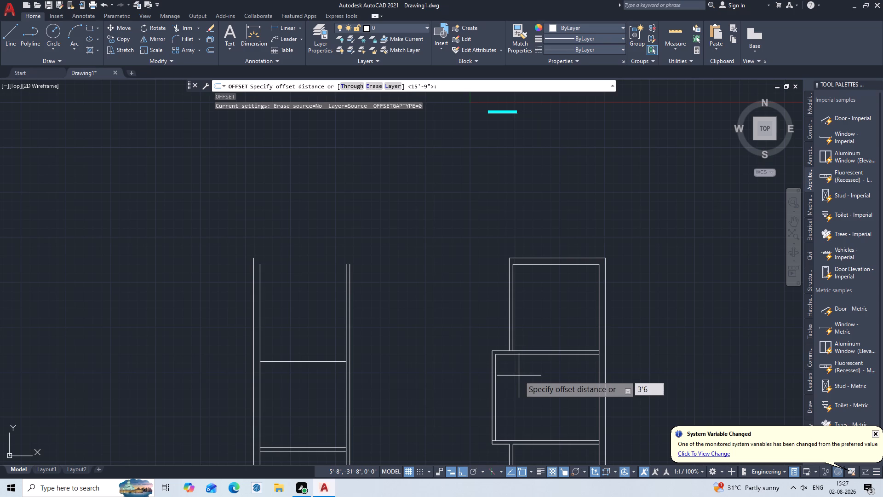
key(shift+quotedbl)
key(Return)
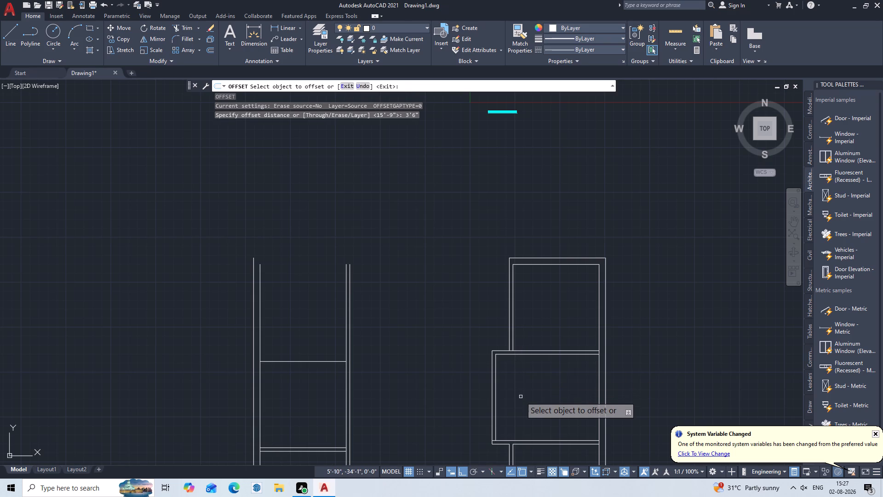
click(524, 352)
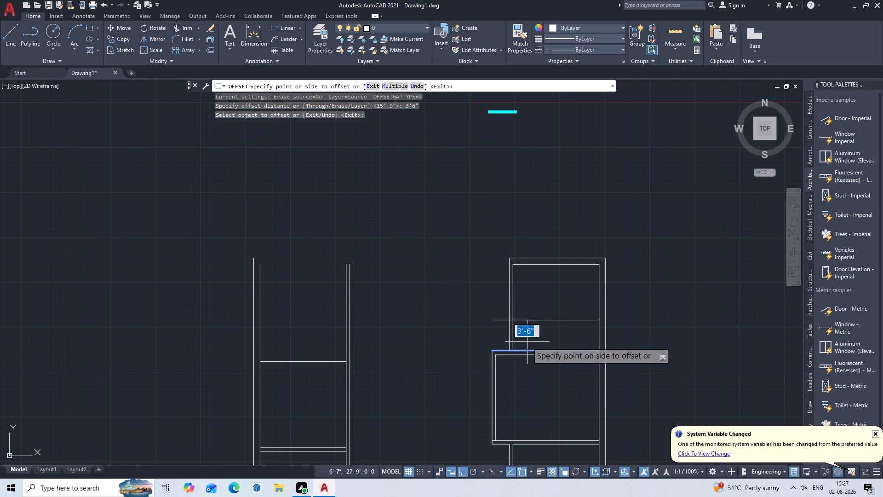
click(529, 315)
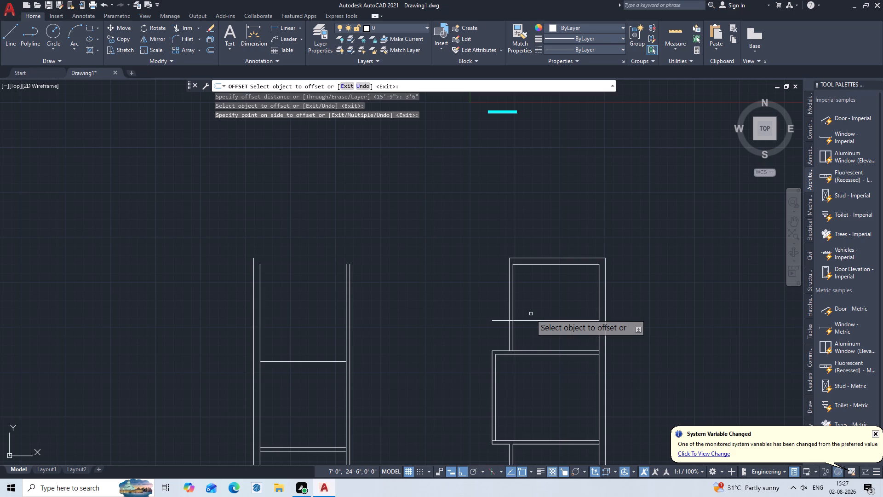
key(Escape)
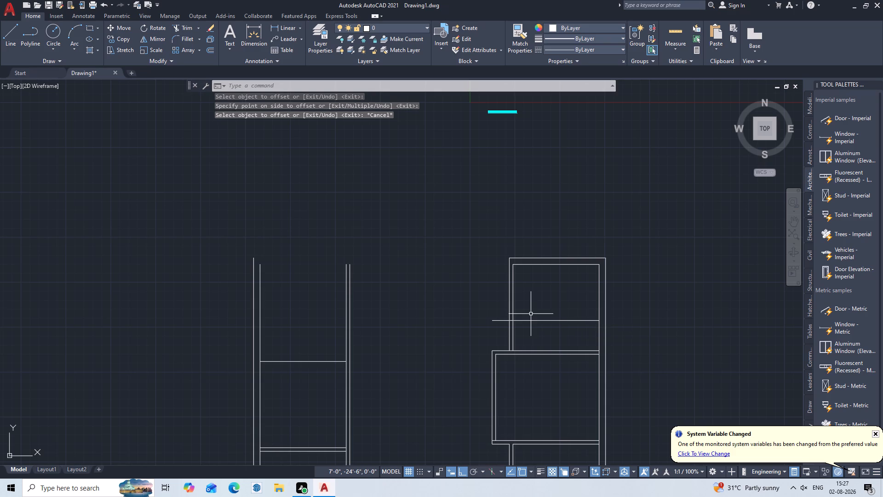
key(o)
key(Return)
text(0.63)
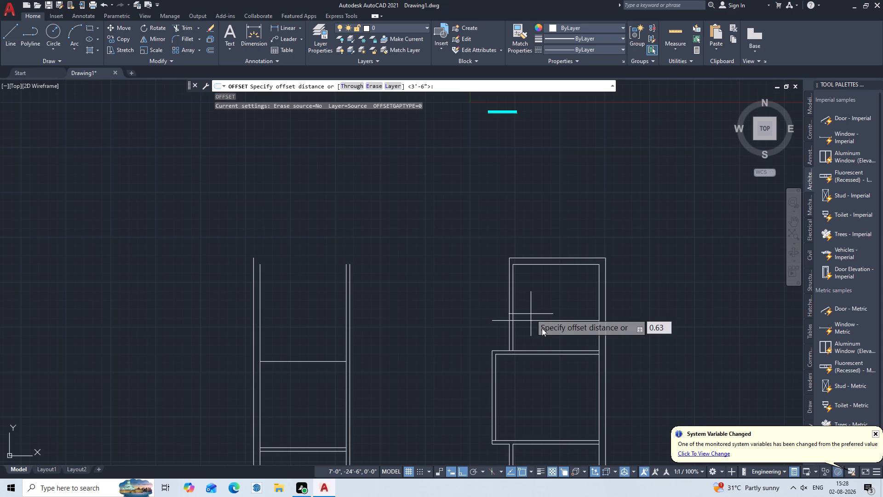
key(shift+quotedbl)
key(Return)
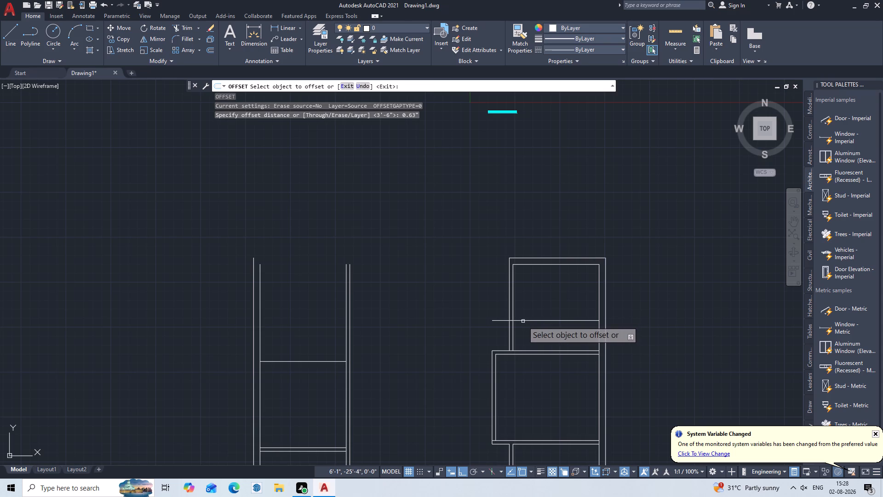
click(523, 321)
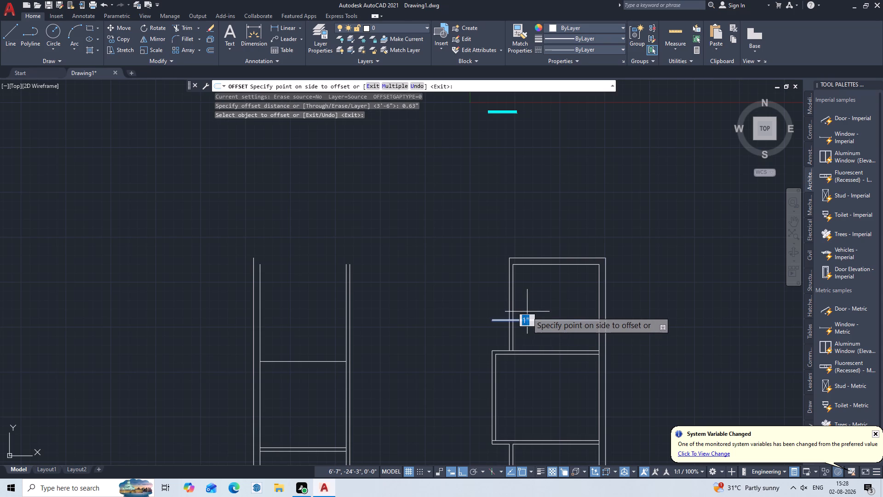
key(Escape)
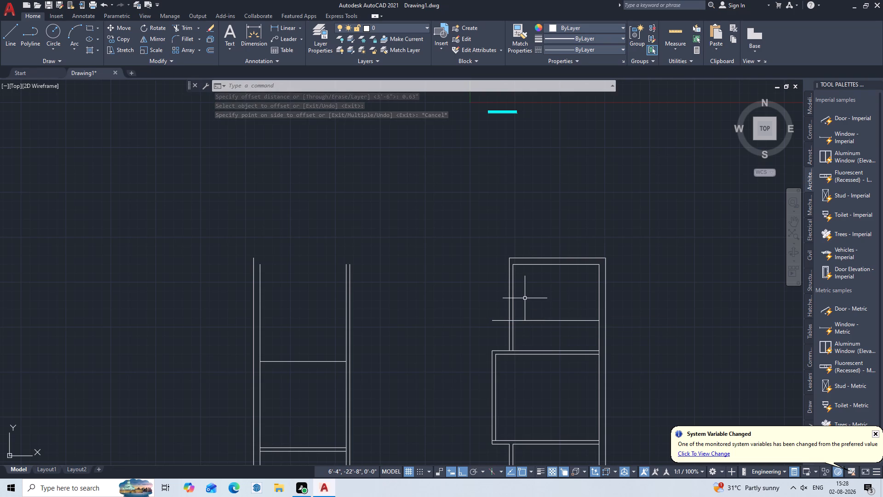
Offset the new horizontal line inside the top right room 5" upward to form a partition.
middle_drag(525, 298, 496, 278)
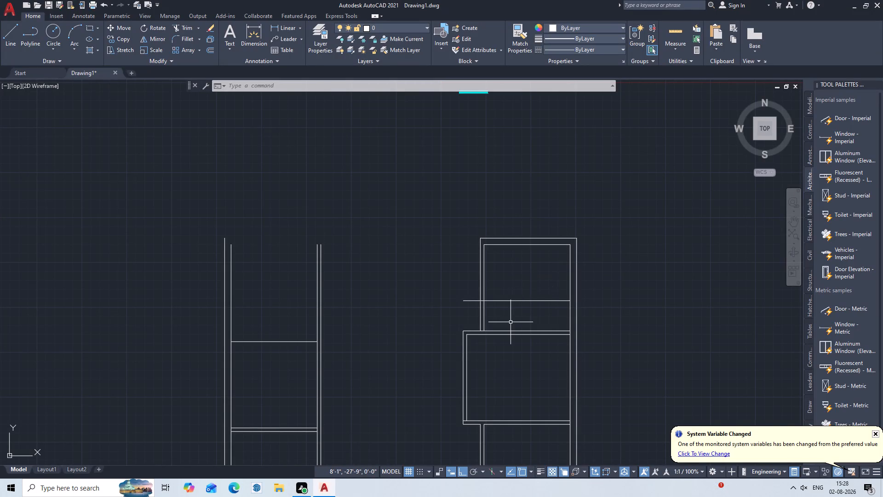
key(o)
key(Return)
key(5)
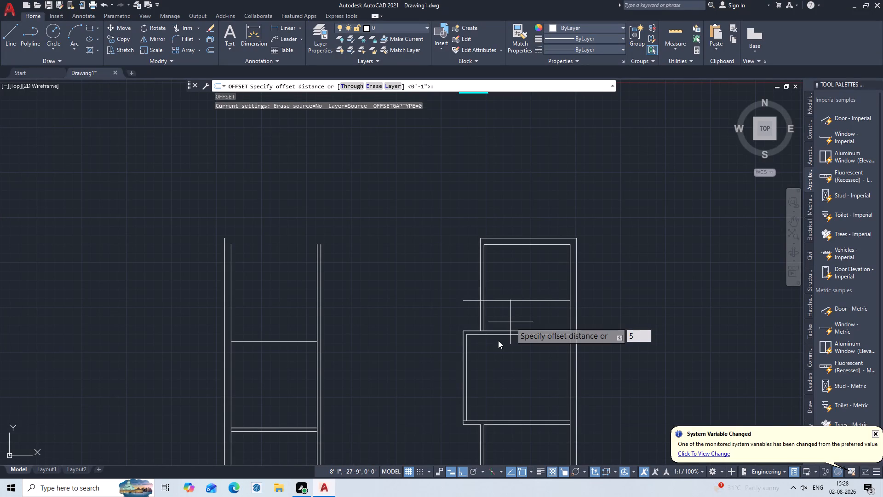
key(shift+quotedbl)
key(Return)
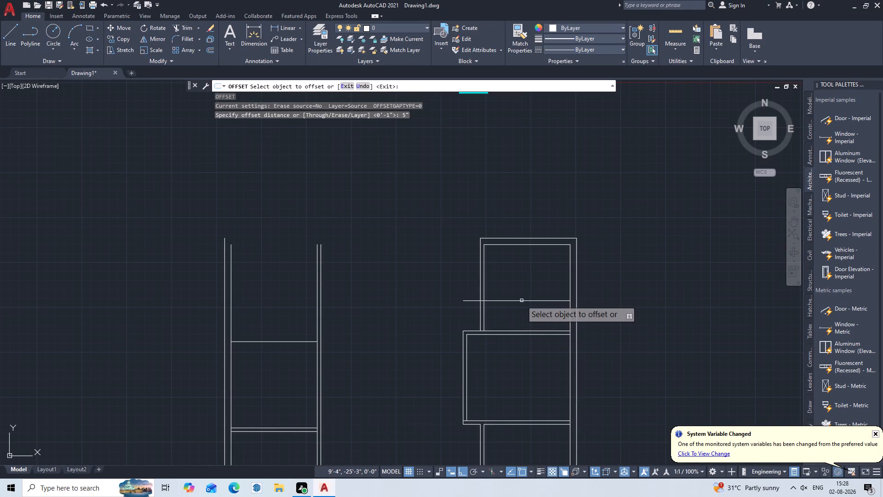
click(522, 301)
click(522, 292)
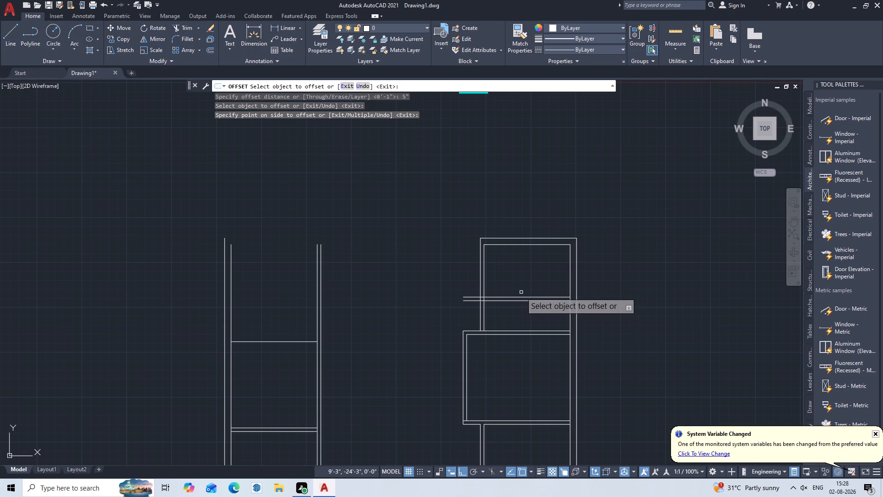
key(Escape)
Offset the upper line of the new partition in the top right room 9" upward.
key(o)
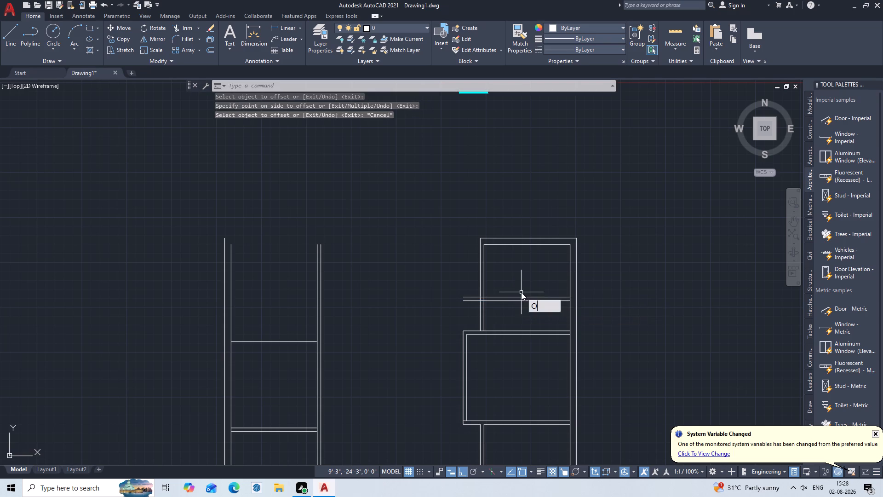
key(Return)
key(9)
key(shift+quotedbl)
key(Return)
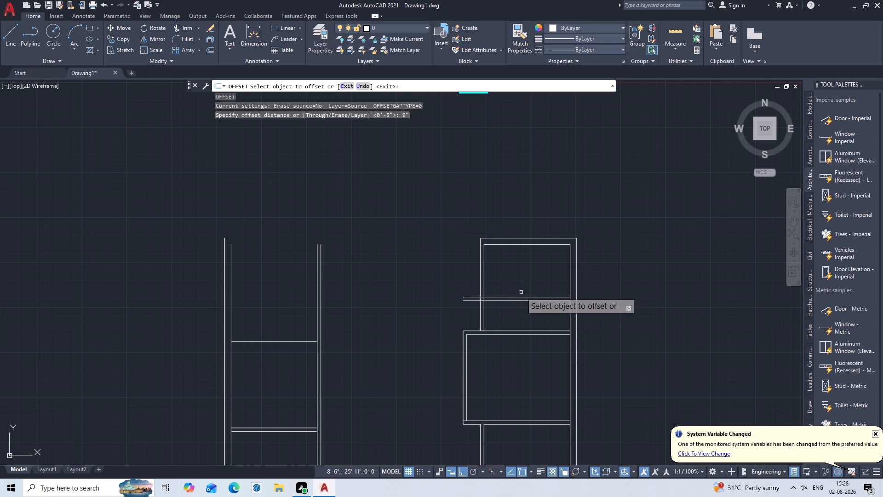
click(517, 297)
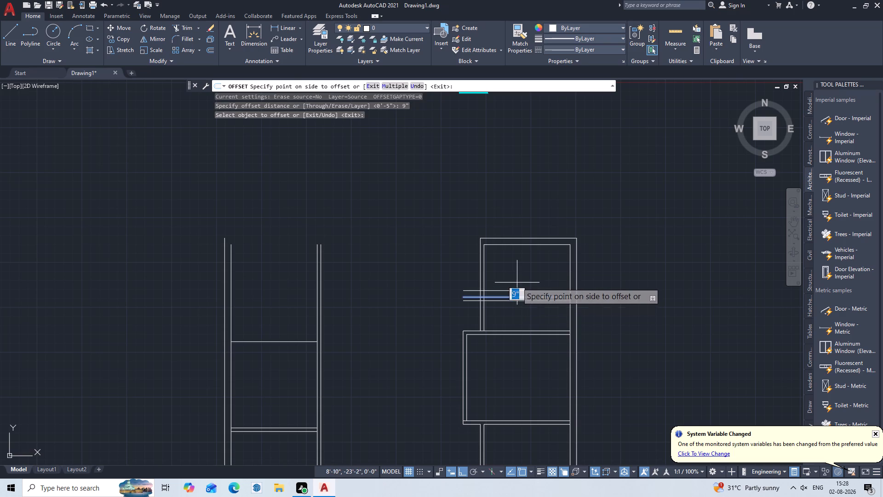
click(517, 283)
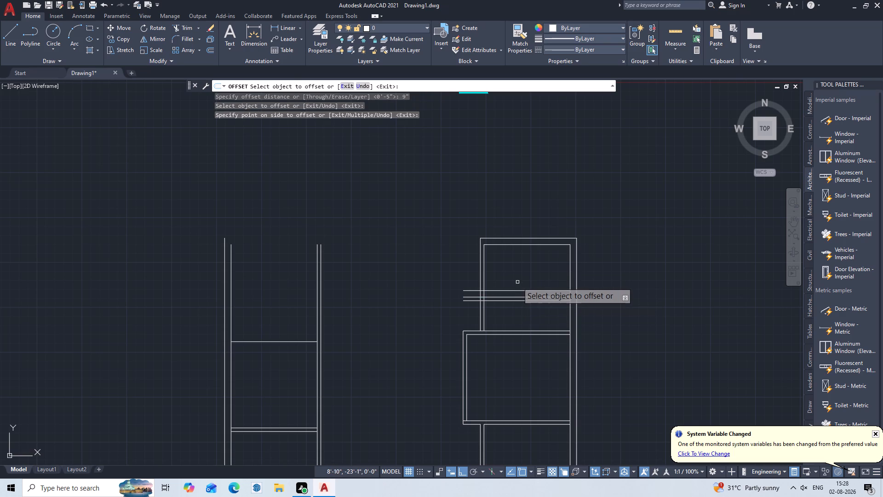
key(Escape)
Offset the topmost new line in the top right room 5" upward to form a second partition.
key(o)
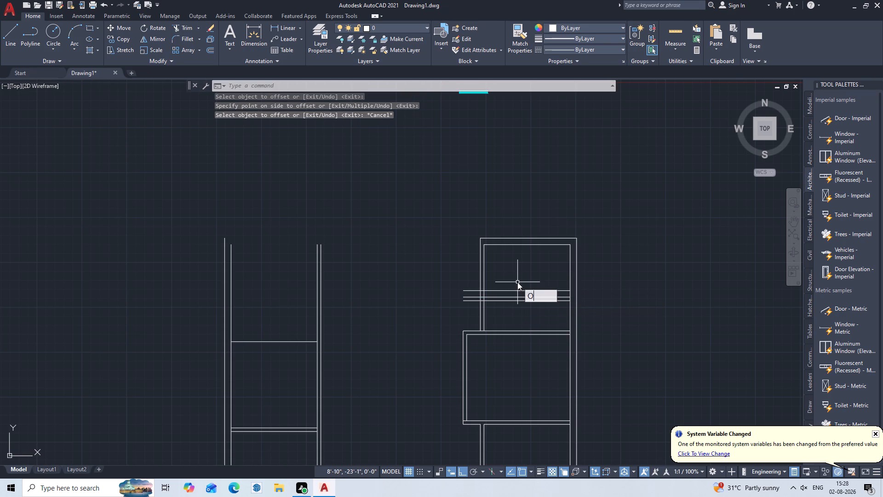
key(Return)
key(5)
key(shift+quotedbl)
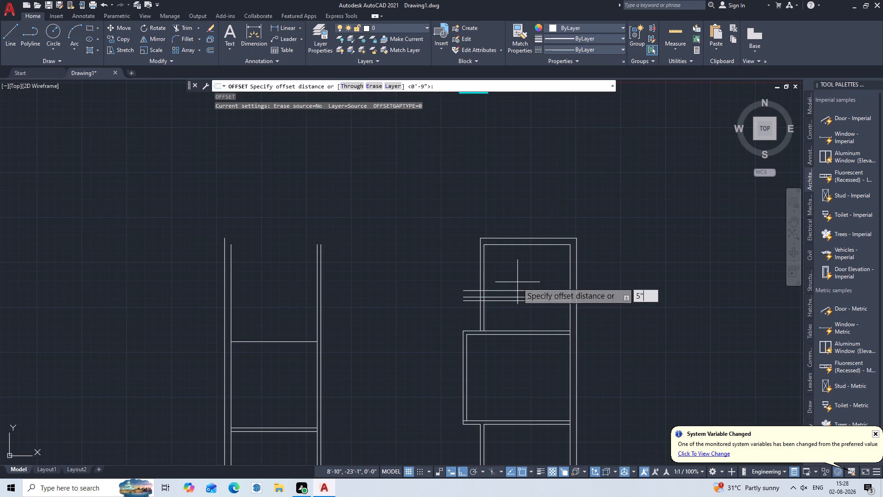
key(Return)
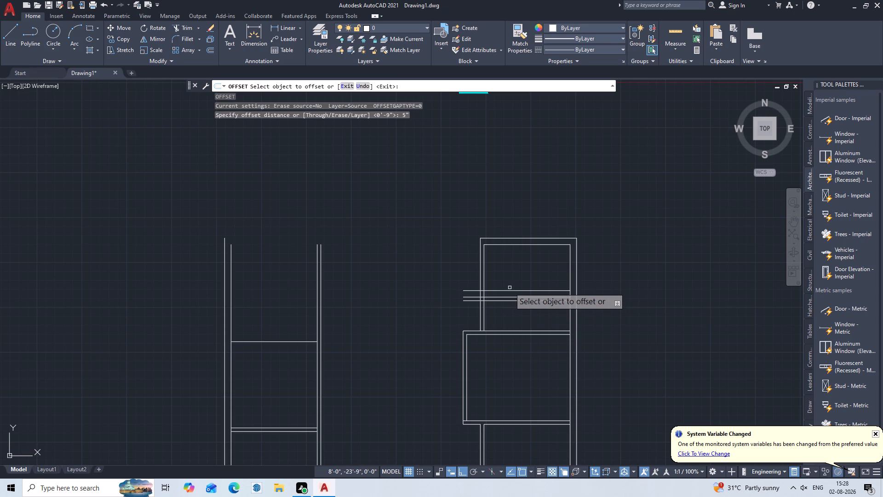
click(508, 290)
click(513, 277)
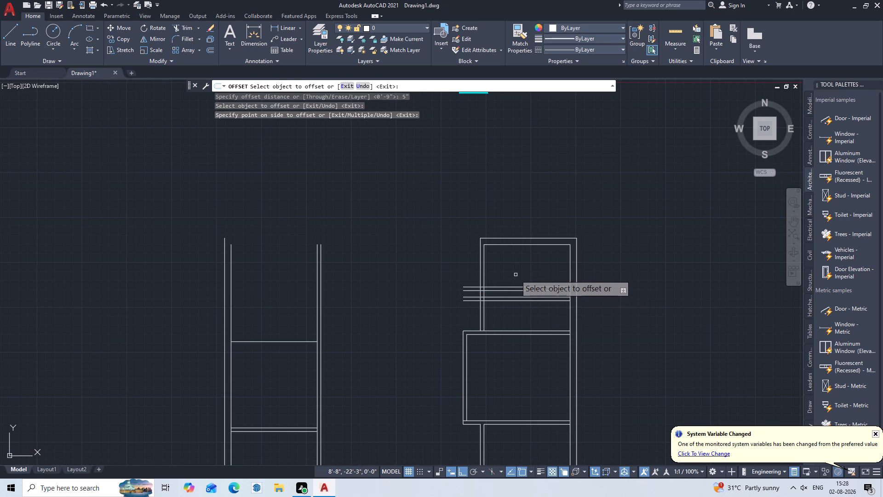
key(Escape)
Offset the upper line of the second partition in the top right room 4' upward.
key(o)
key(Return)
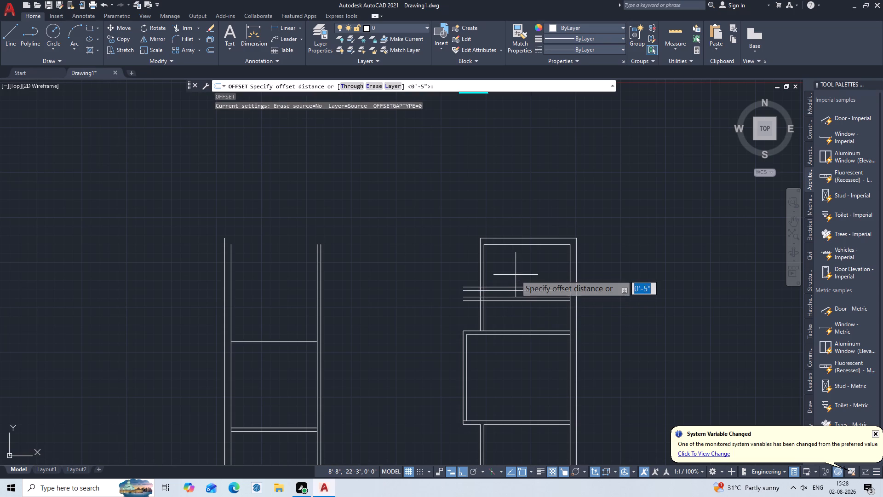
key(4)
key(apostrophe)
key(Return)
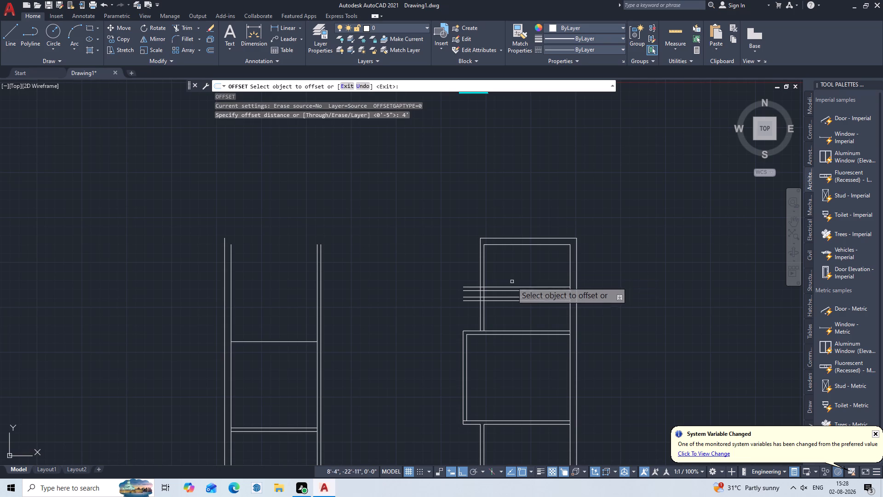
scroll(502, 286, up, 2)
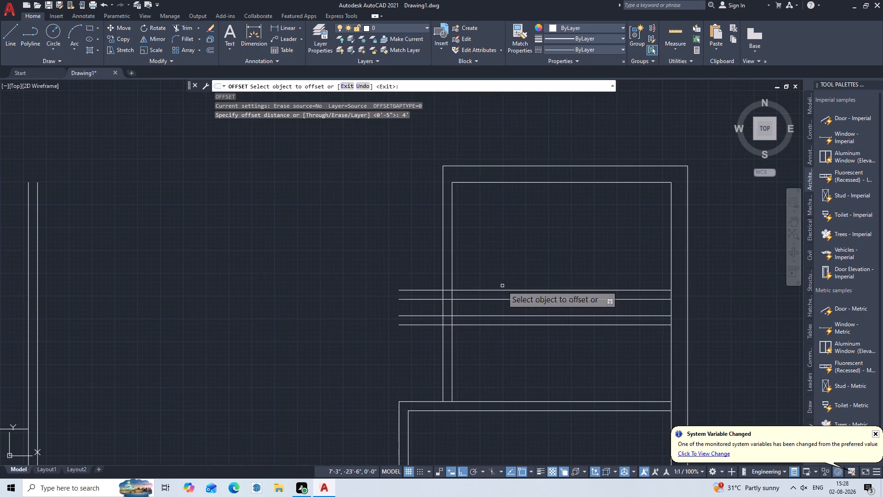
click(484, 291)
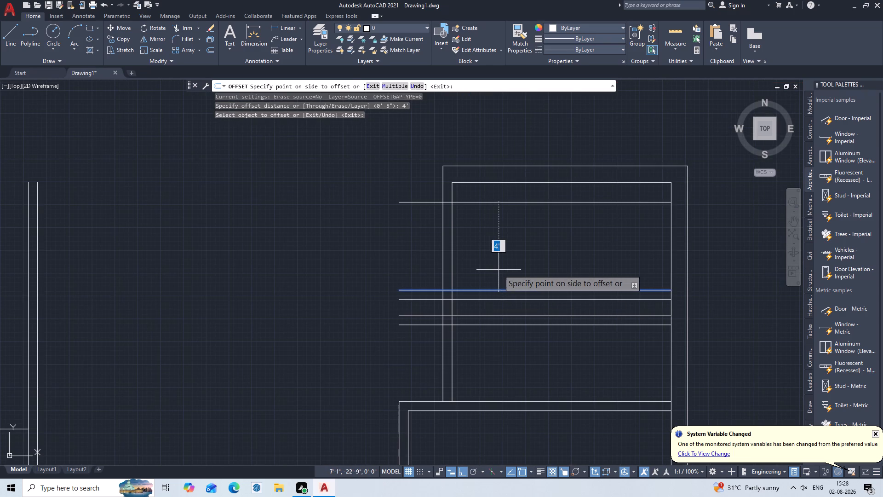
double_click(499, 270)
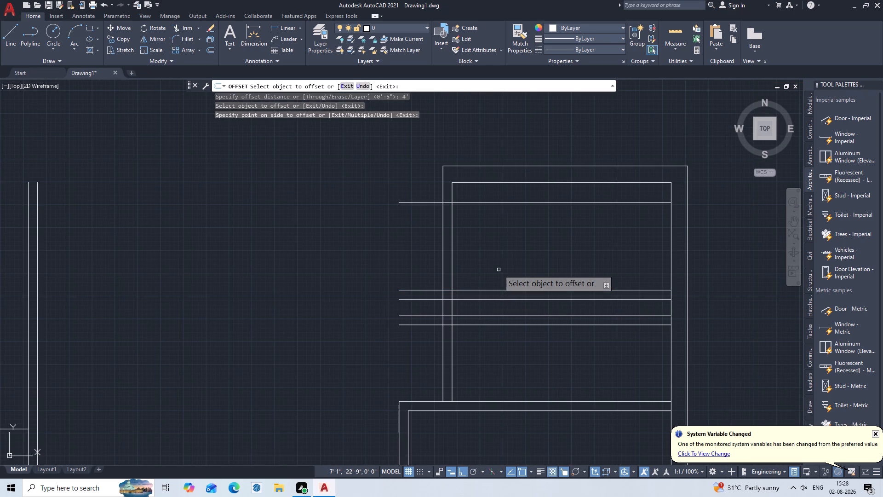
key(Escape)
scroll(499, 270, down, 1)
middle_drag(499, 270, 625, 292)
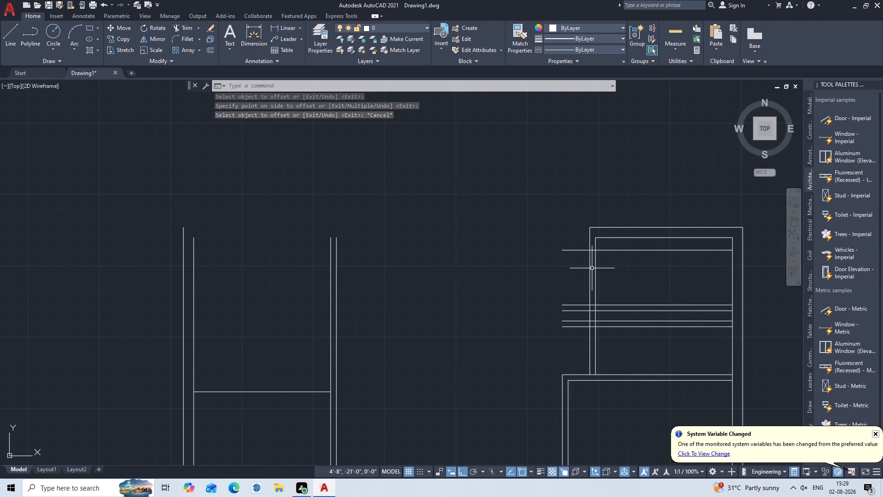
Extend the two 9"-spaced middle lines of the top right room leftward to the plan's outer left wall line.
middle_drag(592, 268, 563, 225)
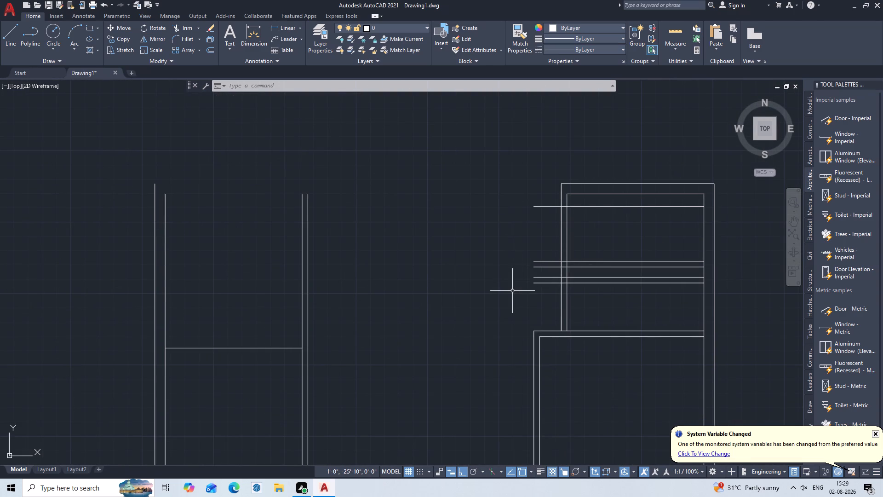
text(EX)
key(Return)
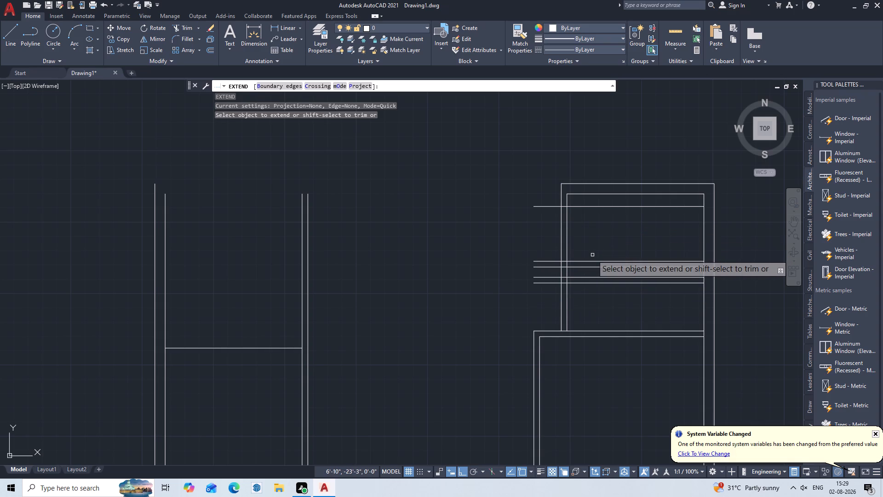
click(541, 266)
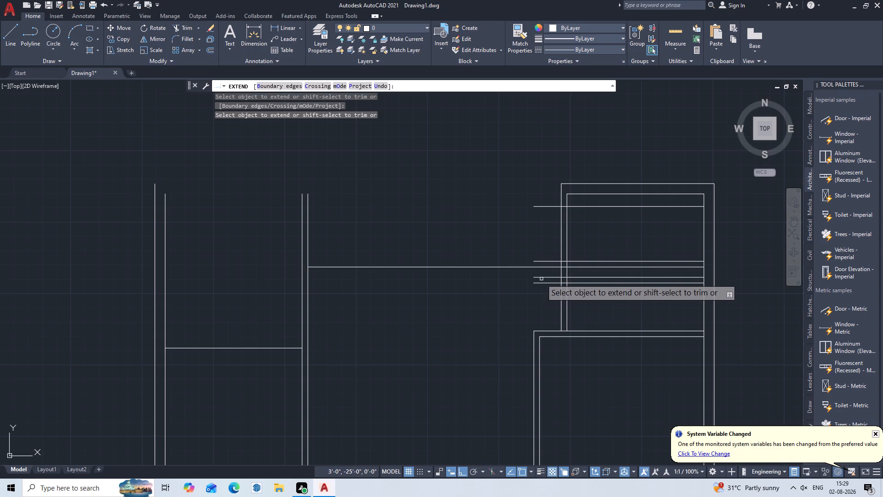
click(541, 278)
double_click(482, 257)
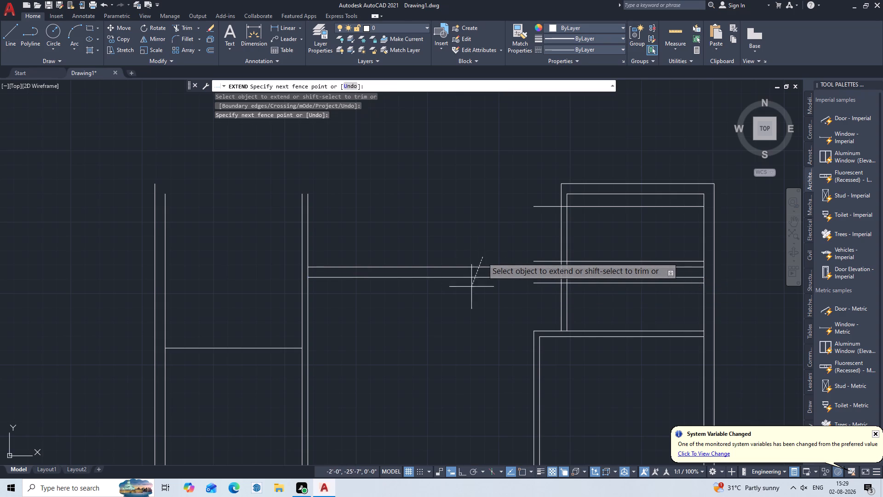
click(456, 329)
double_click(436, 257)
click(407, 340)
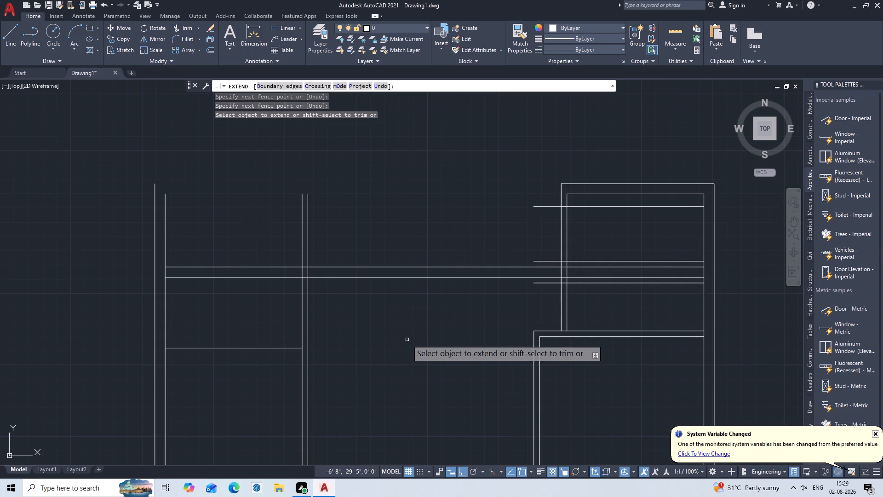
click(416, 246)
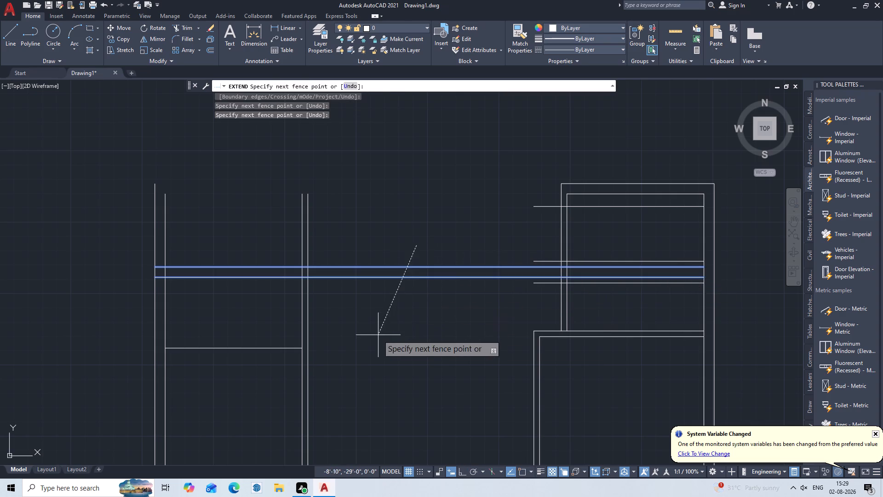
click(377, 341)
key(Escape)
Trim off the left wall and partition lines that project above the upper extended wall line.
text(TR)
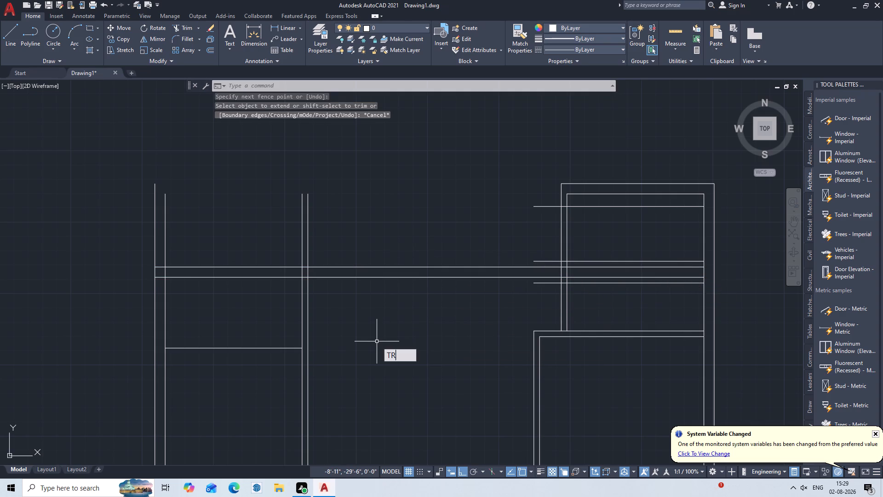
key(Return)
key(Return)
click(329, 212)
click(89, 210)
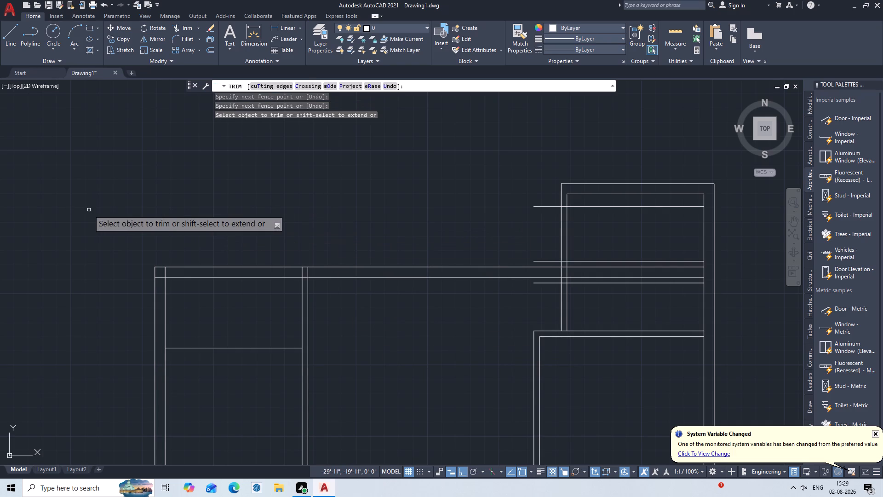
key(Escape)
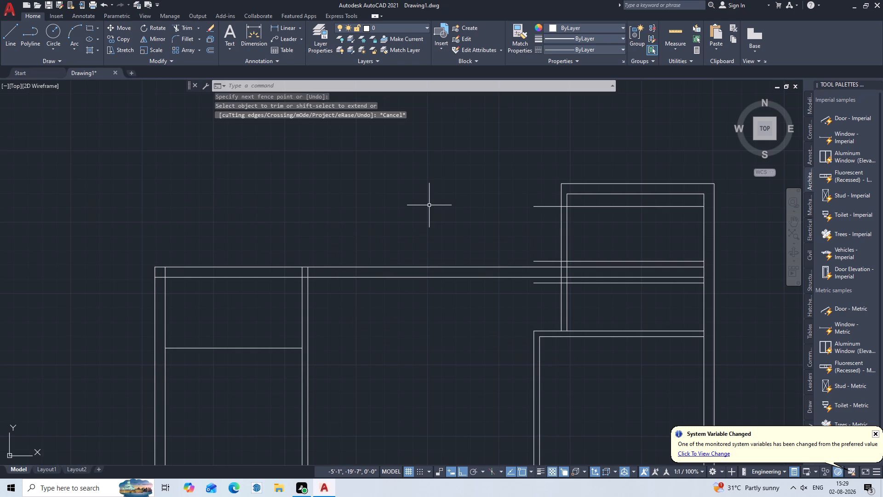
Trim the two uppermost horizontal lines on both sides of the top right room's left 5" wall, keeping only the pieces across it.
middle_drag(429, 205, 378, 144)
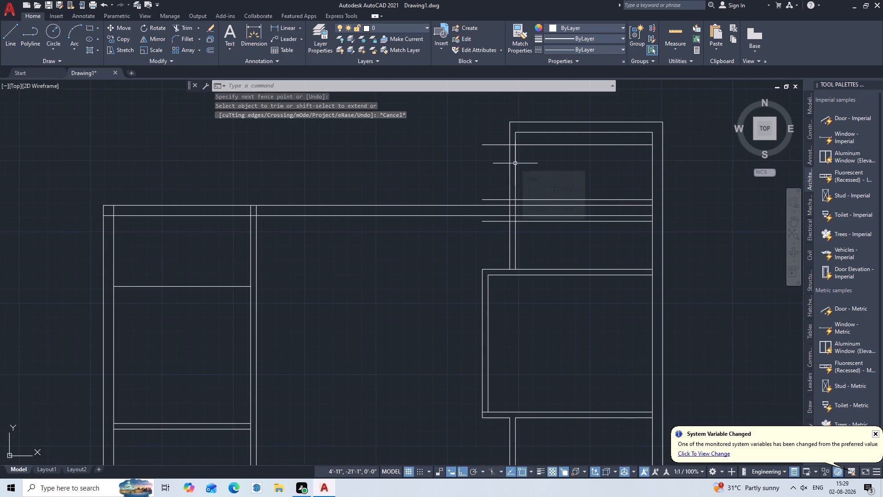
scroll(496, 159, up, 2)
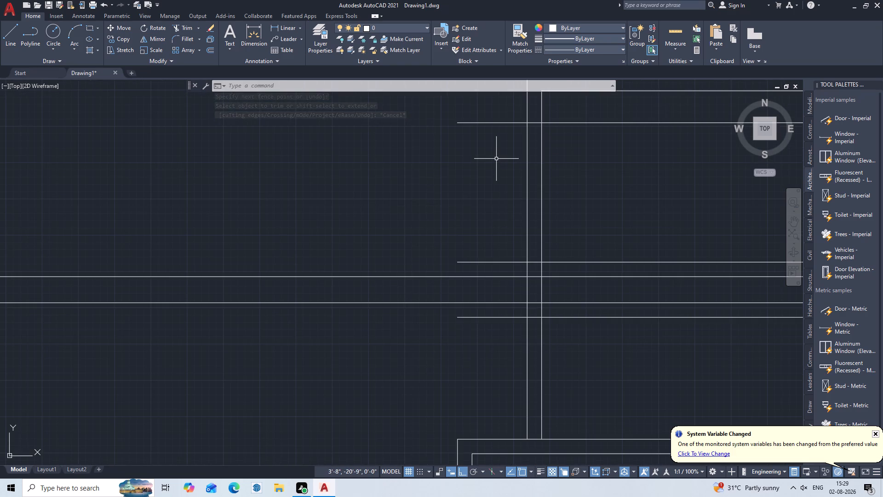
text(TR)
key(Return)
key(Return)
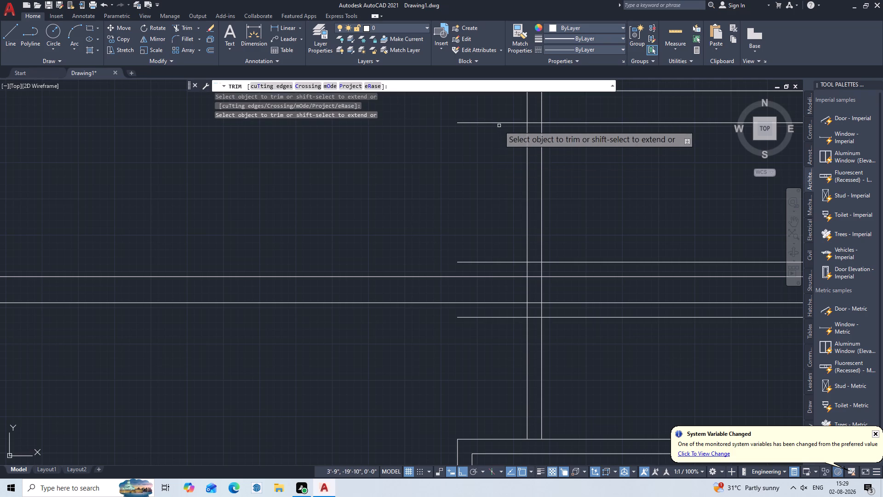
double_click(503, 111)
click(480, 185)
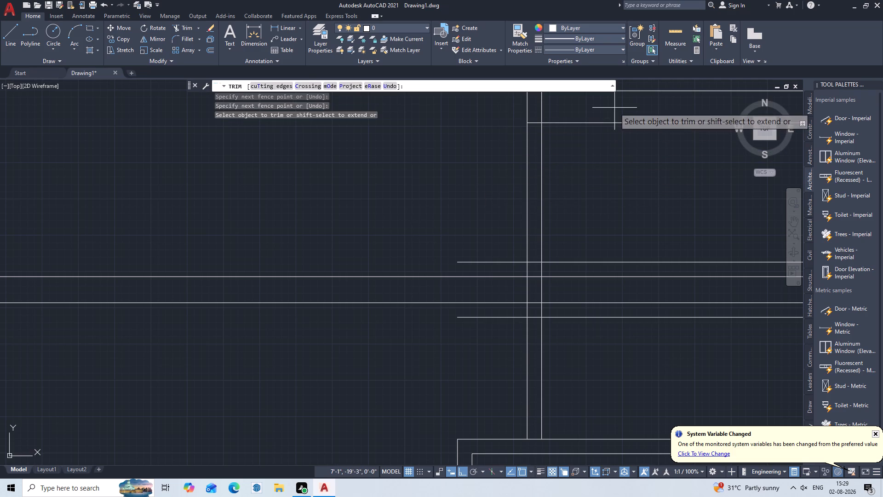
click(614, 108)
click(610, 160)
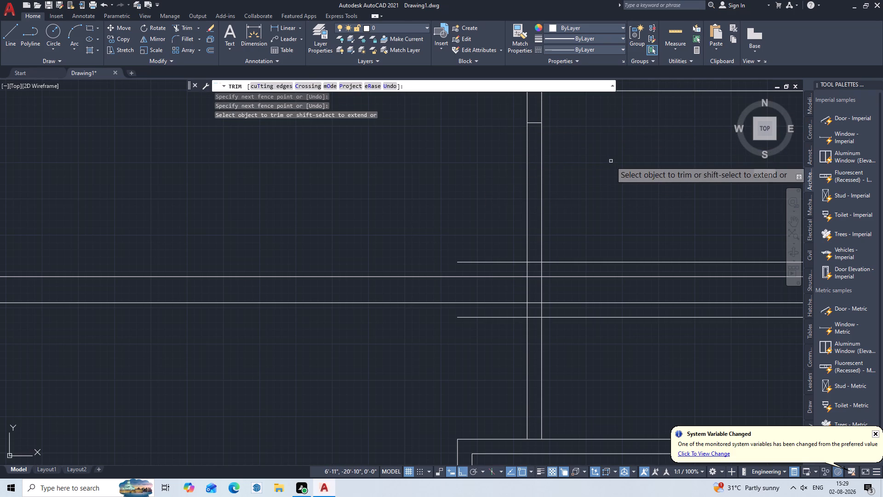
middle_drag(611, 161, 587, 123)
double_click(471, 217)
click(460, 236)
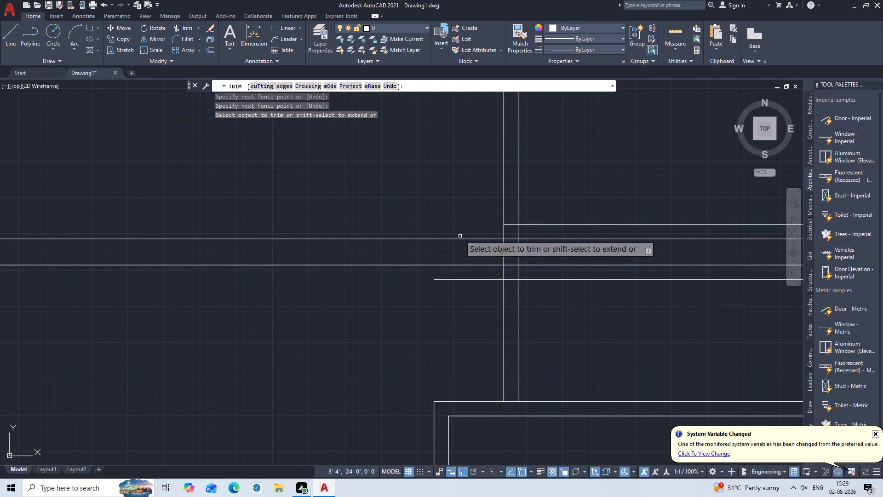
click(553, 206)
click(543, 229)
Trim the lowest of the offset horizontal lines on both sides of the 5" wall, keeping only the piece across it.
scroll(547, 226, down, 1)
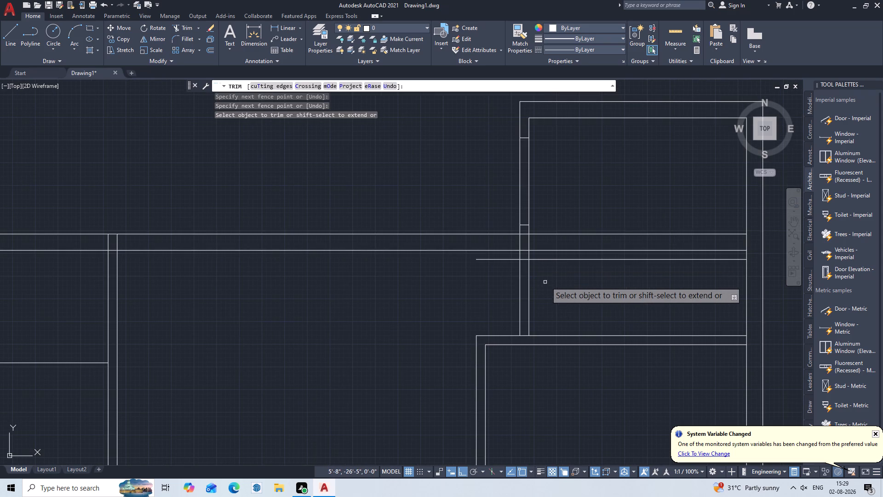
middle_drag(546, 282, 544, 238)
scroll(573, 213, up, 2)
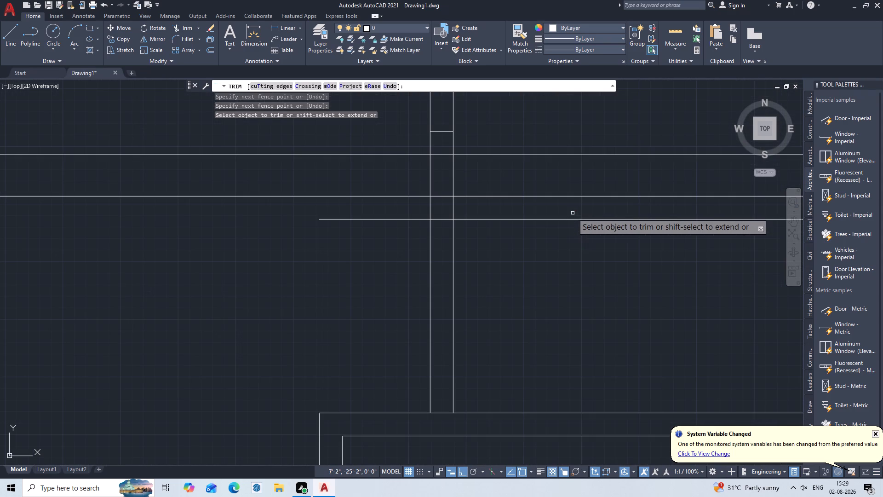
click(573, 213)
click(558, 234)
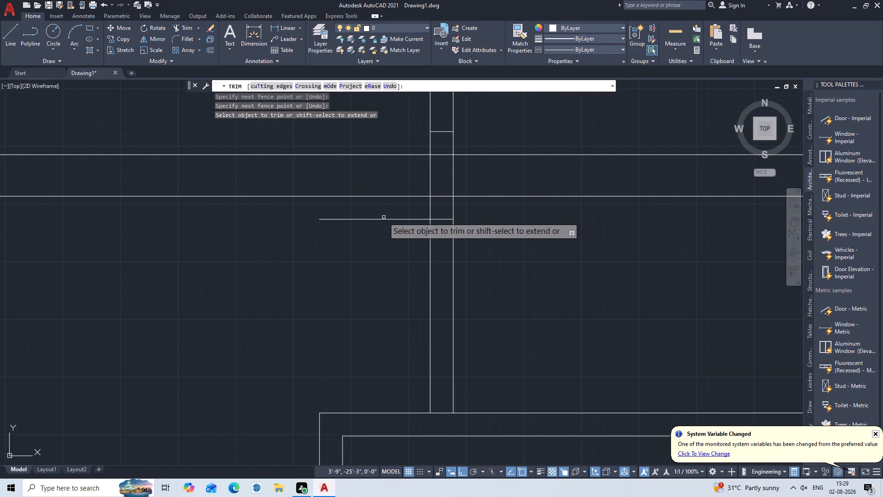
click(403, 209)
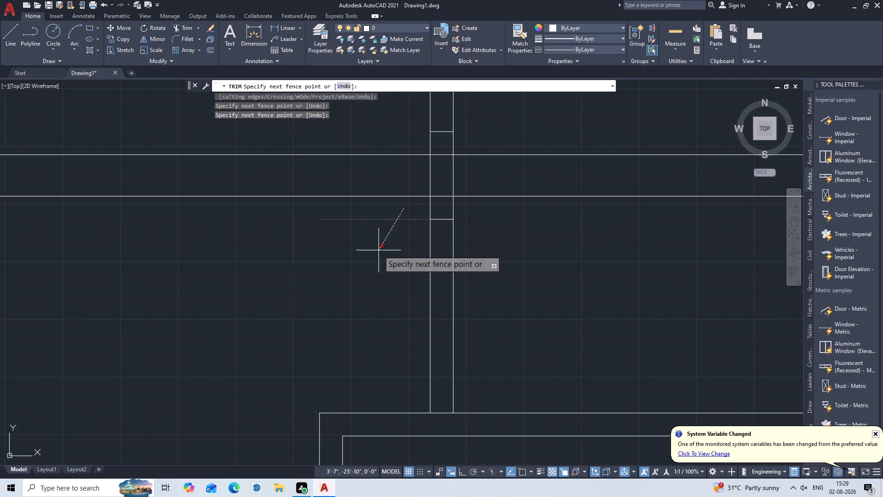
double_click(374, 259)
Trim away both lines of the 5" wall between its lowest cross line and the room below to form an opening.
click(397, 292)
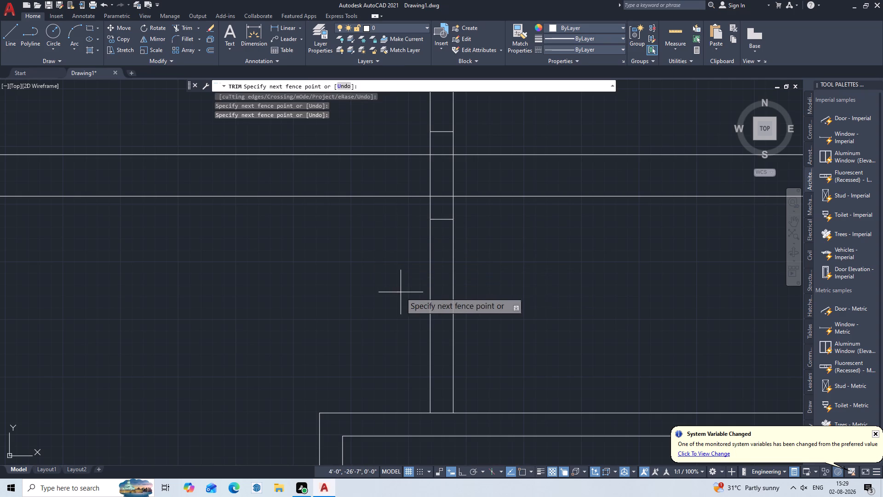
click(483, 309)
scroll(490, 304, down, 4)
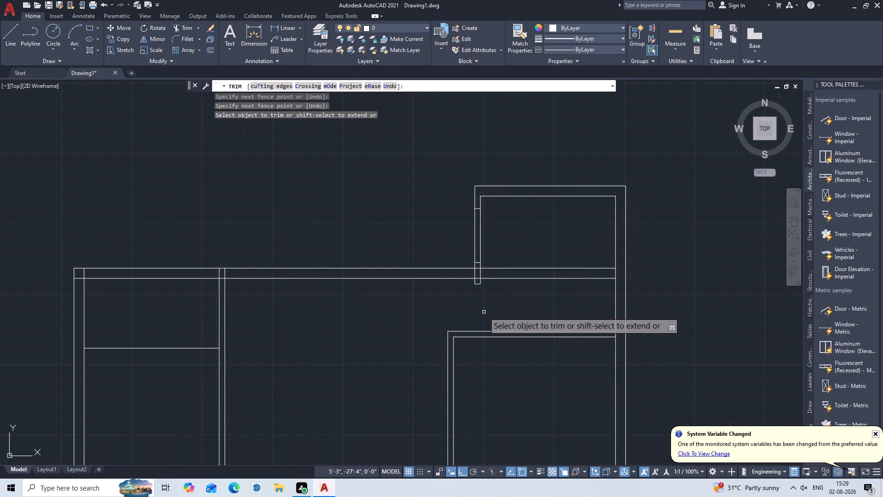
Trim the two extended 9" wall lines inside the top right room and across the thickness of its left 5" wall.
scroll(481, 283, up, 3)
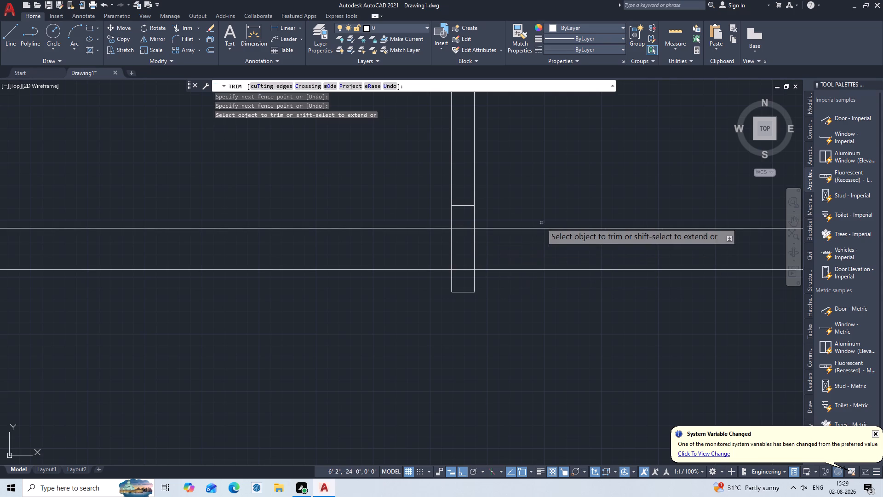
click(549, 204)
click(548, 354)
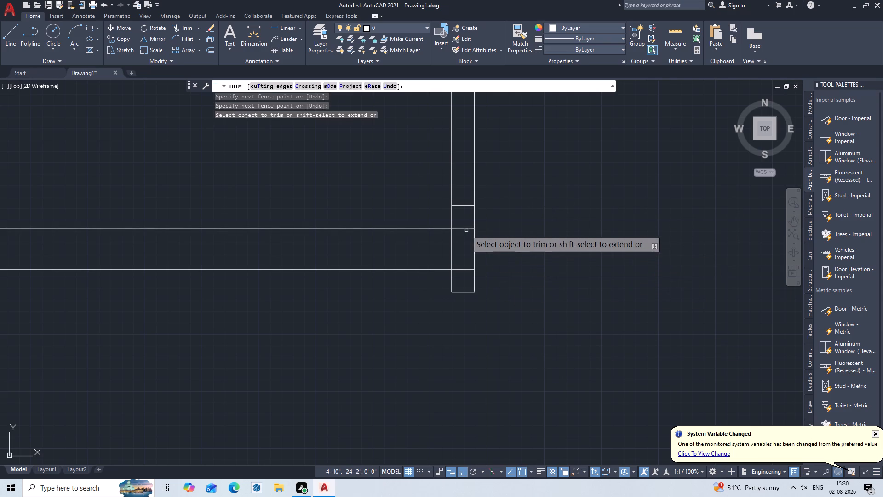
click(464, 219)
click(458, 280)
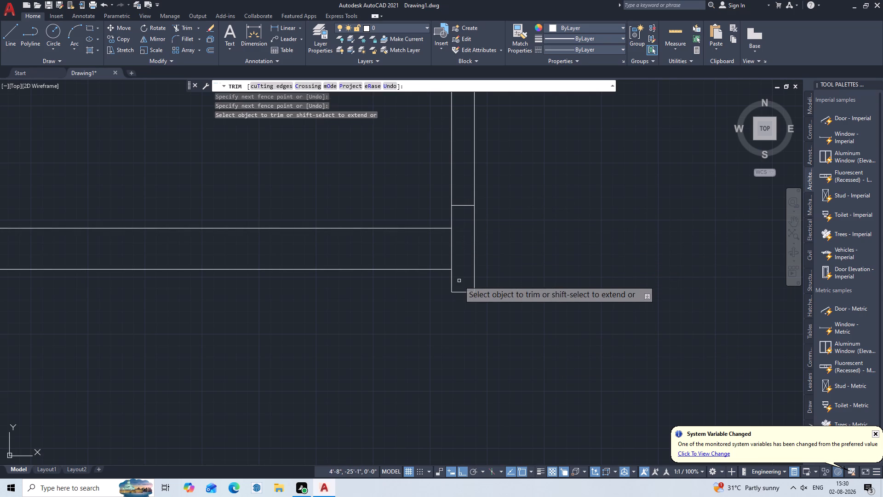
key(Escape)
Trim the outer line of the 5" wall between the two 9" wall lines to open their junction.
scroll(467, 291, down, 2)
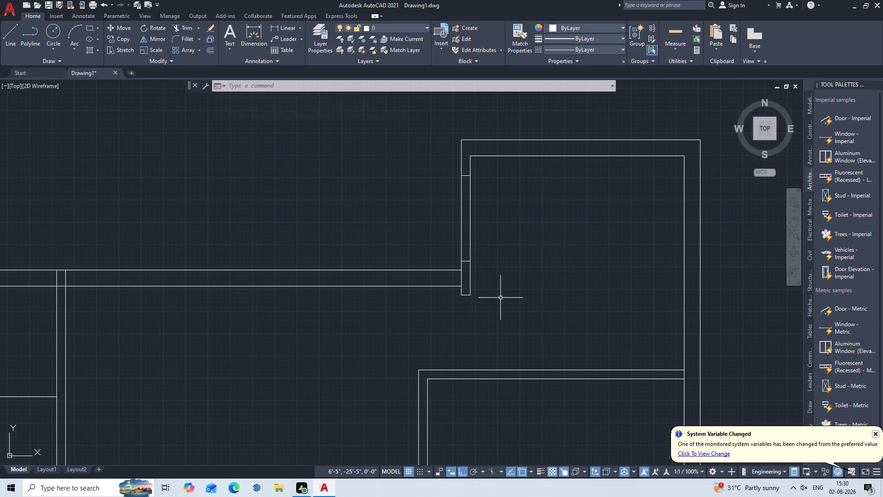
scroll(459, 272, up, 2)
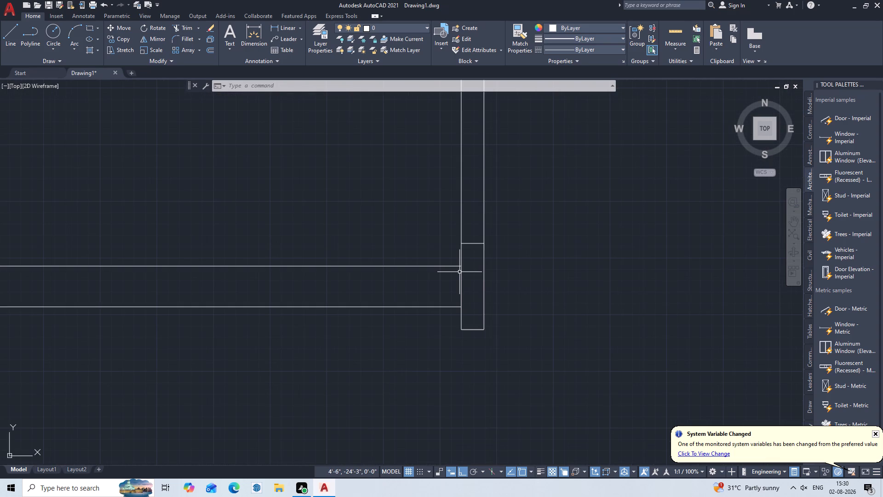
text(TR)
key(Return)
click(453, 288)
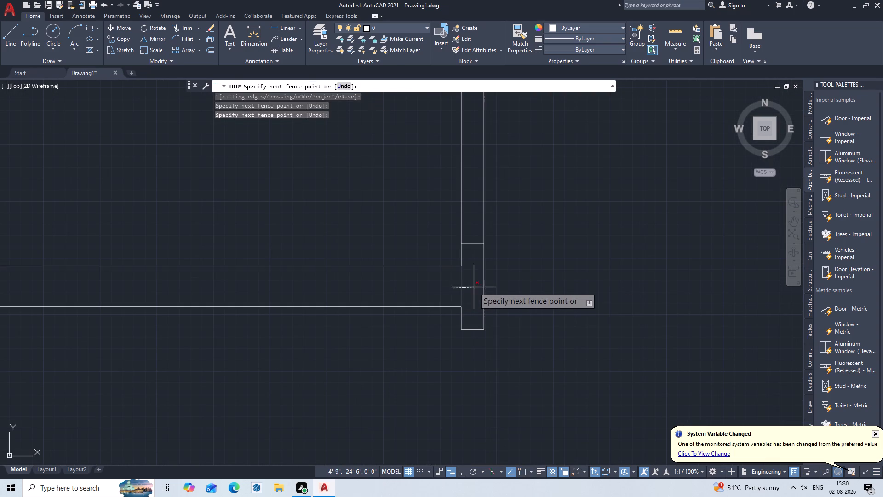
click(476, 287)
Trim the overlapping inner wall lines at the top left outer corner to form a clean 9" wall corner.
scroll(465, 288, down, 3)
middle_drag(174, 288, 180, 288)
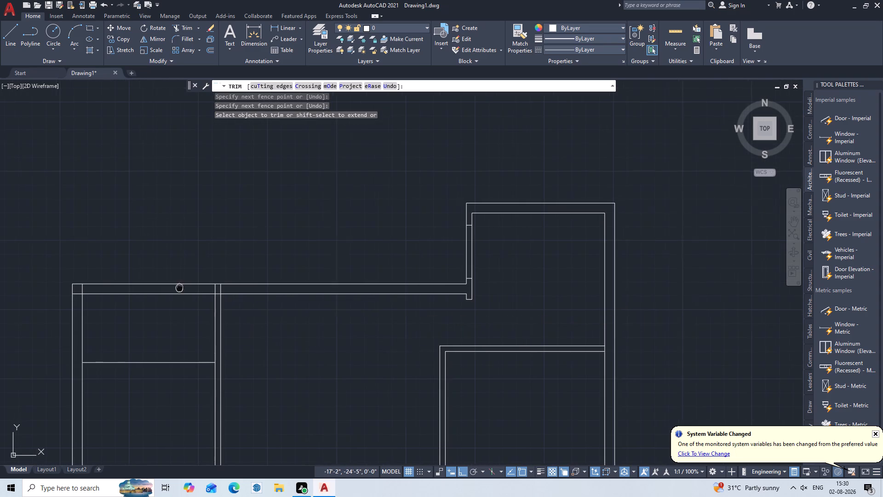
middle_drag(180, 288, 428, 311)
scroll(383, 321, up, 2)
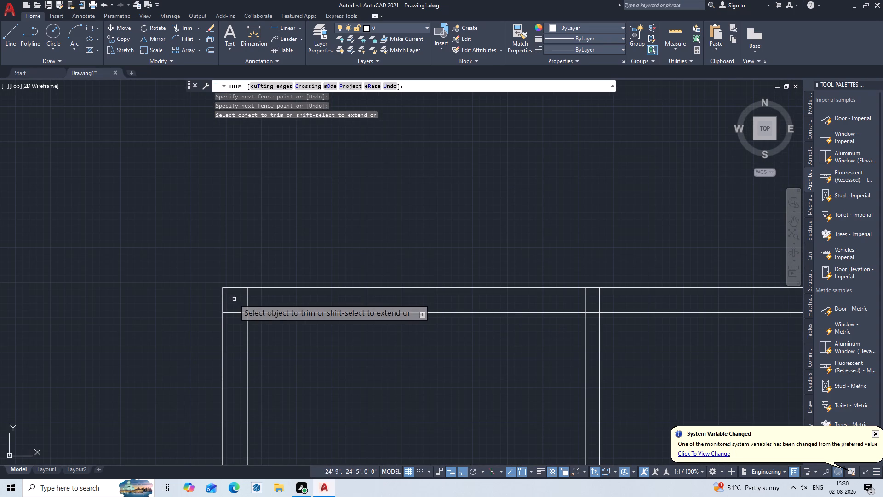
click(235, 299)
click(264, 303)
click(232, 306)
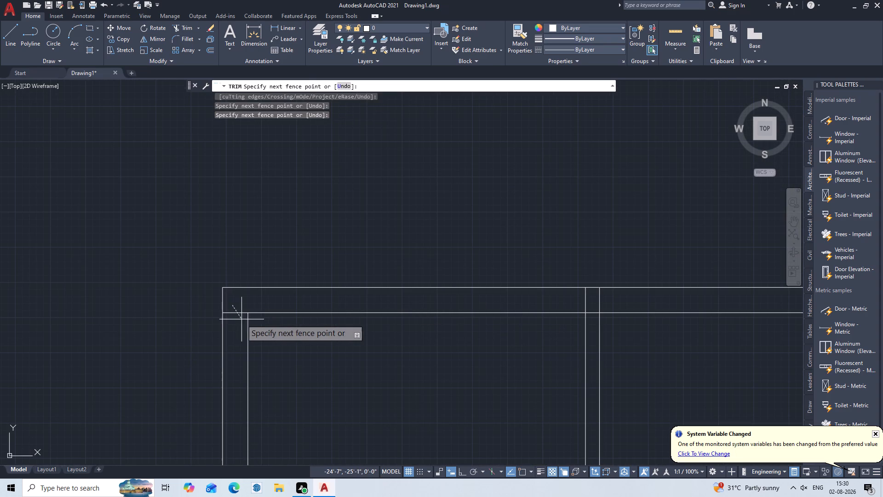
click(240, 326)
Trim the 5" partition lines inside the top 9" wall and the wall's inner line across the partition to clean their junction.
scroll(247, 318, down, 2)
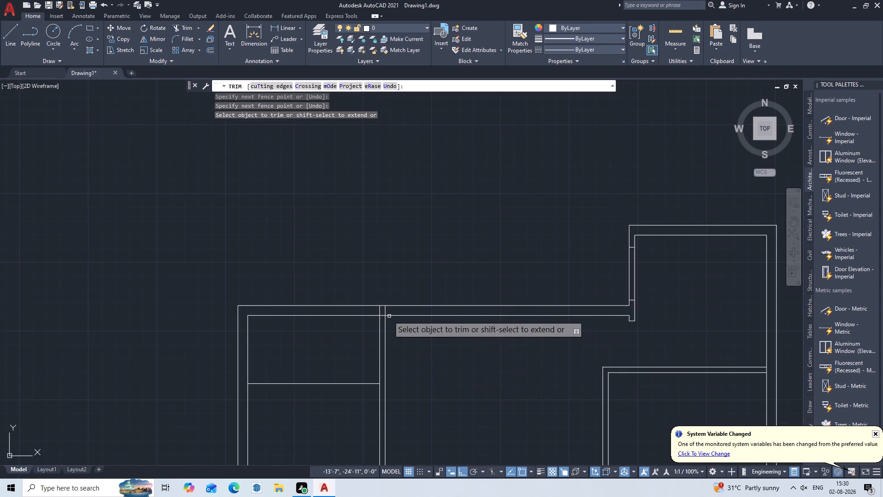
scroll(387, 313, up, 3)
click(346, 304)
click(377, 310)
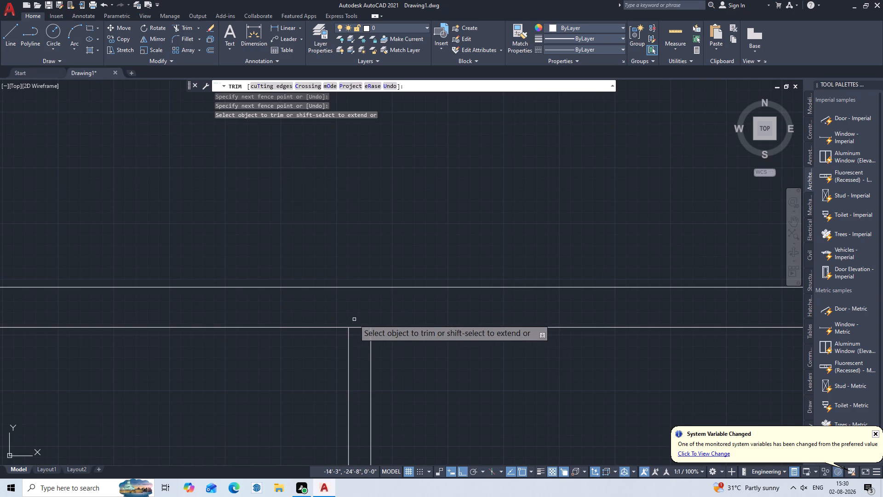
click(356, 319)
click(366, 334)
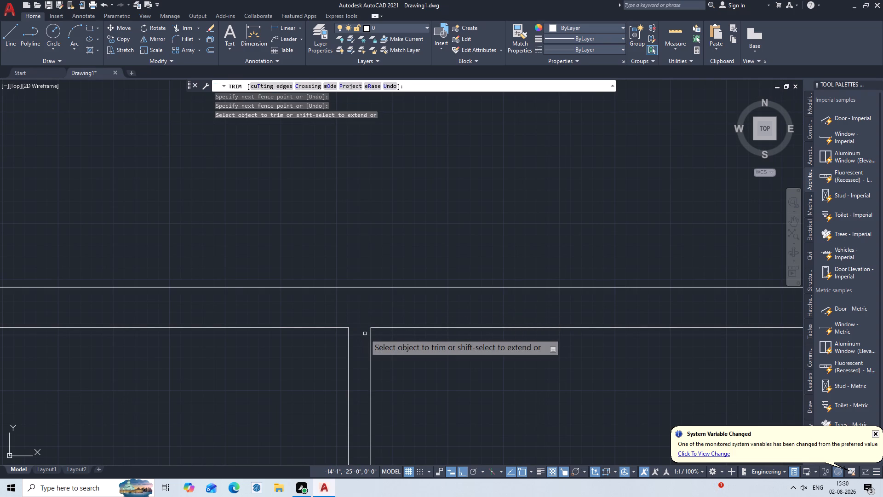
key(Escape)
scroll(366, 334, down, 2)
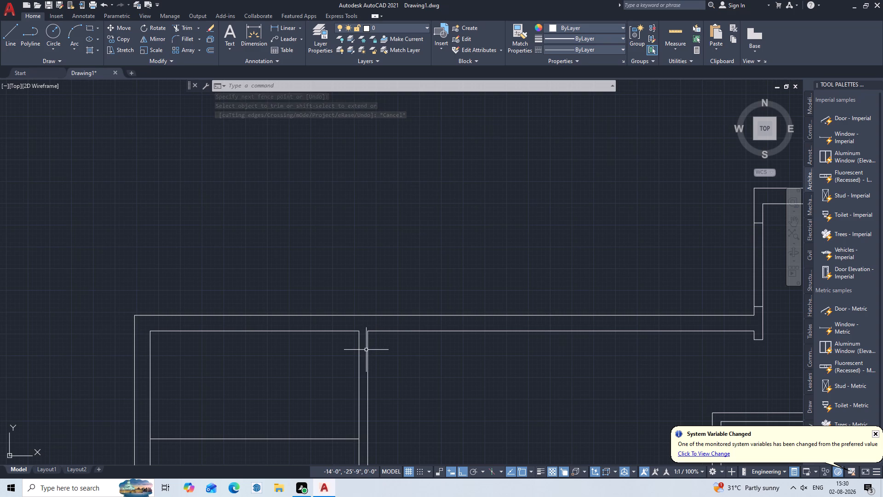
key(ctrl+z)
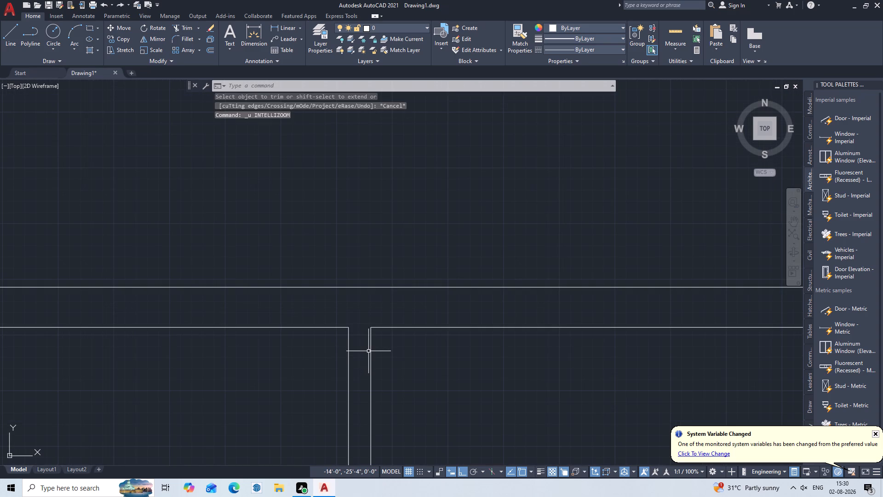
Undo the last trims made at the top left corner and along the top wall.
key(ctrl+z)
Trim the overlapping inner wall lines at the building's top left corner to form a clean 9" wall corner.
scroll(366, 335, down, 2)
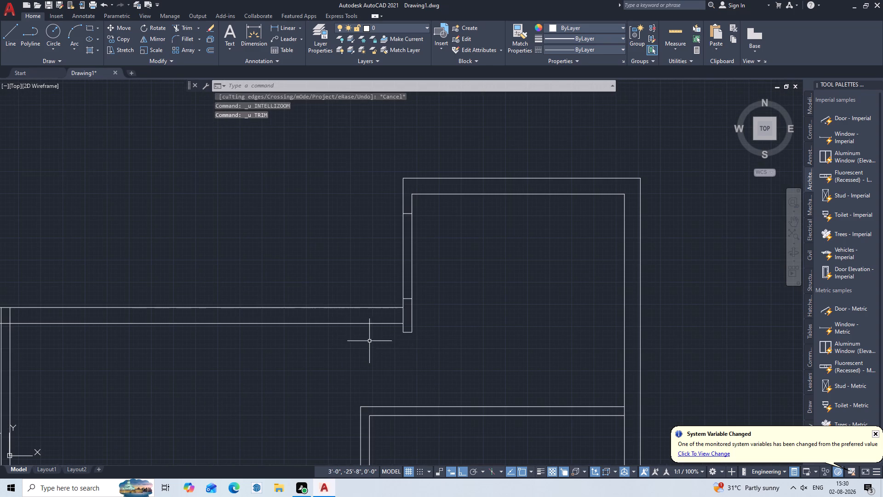
middle_drag(350, 348, 496, 364)
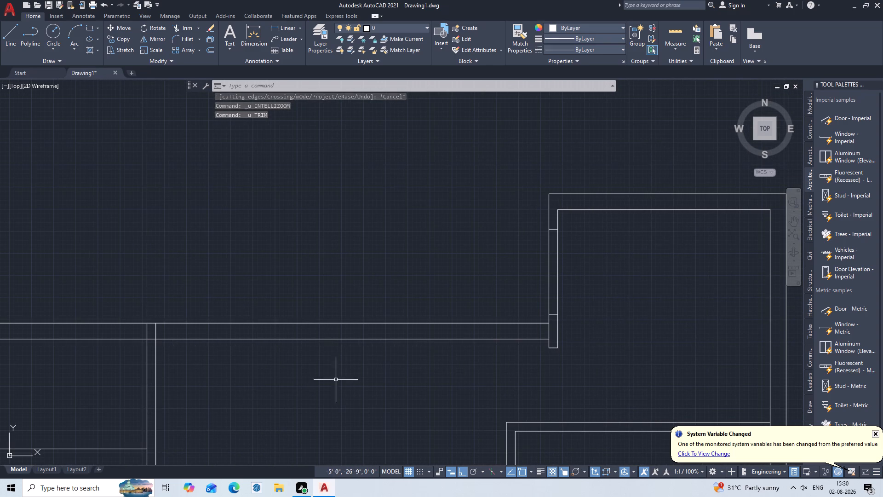
middle_drag(279, 374, 612, 363)
scroll(495, 349, up, 1)
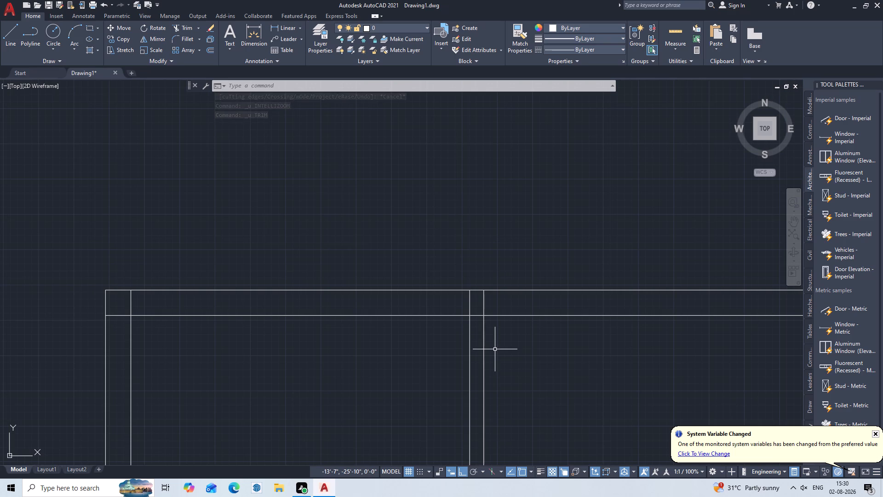
text(TR)
key(Return)
key(Return)
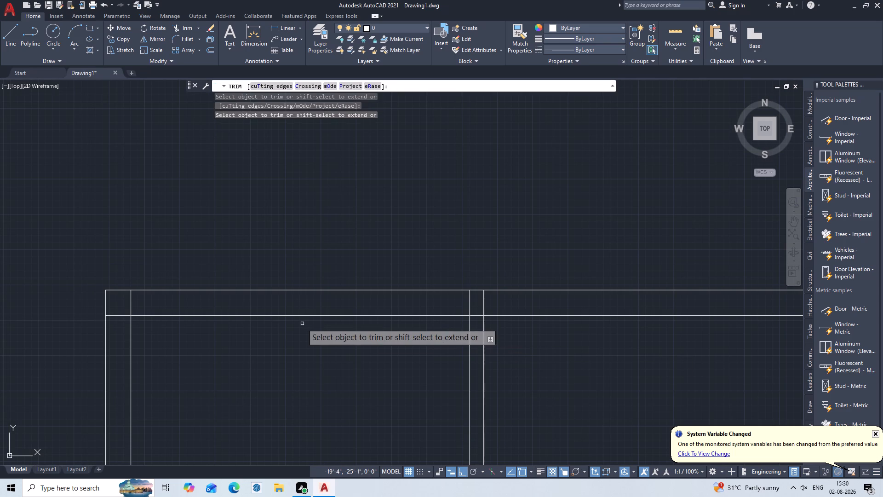
scroll(124, 304, up, 1)
click(124, 304)
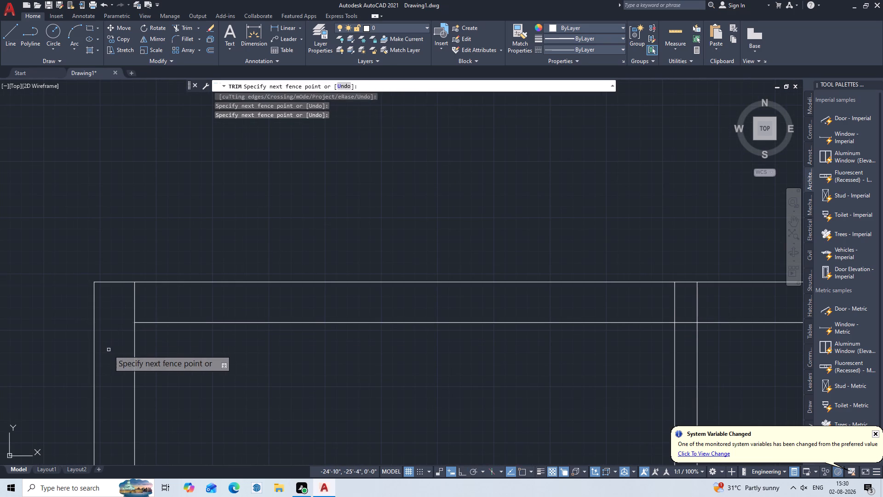
click(109, 350)
double_click(118, 307)
click(167, 303)
Trim both 5" partition lines inside the top 9" wall, back to the wall's inner line.
scroll(215, 347, down, 1)
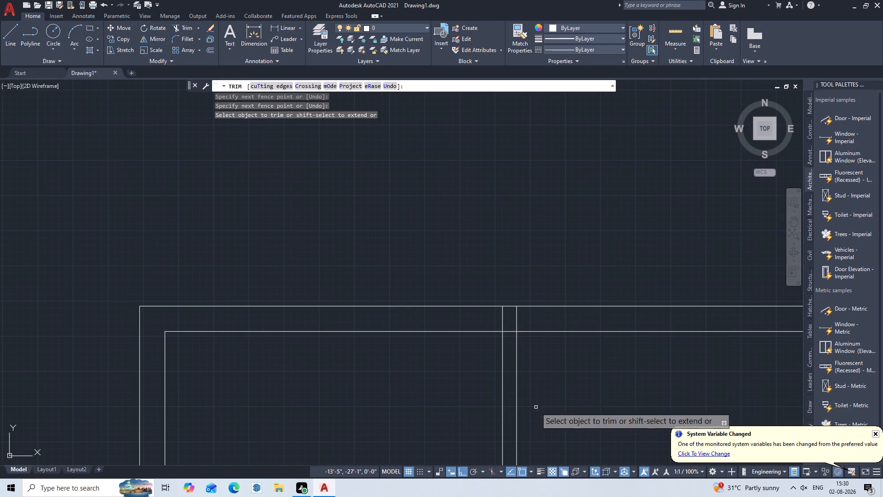
middle_drag(522, 382, 465, 328)
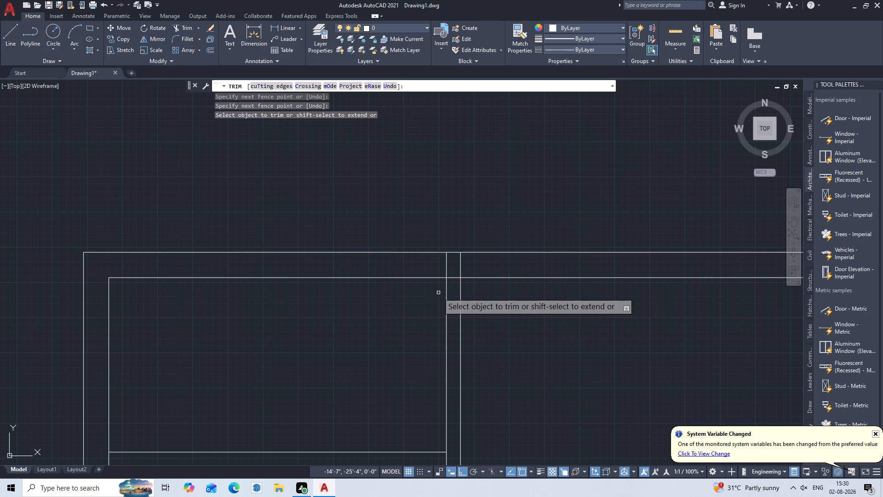
scroll(438, 279, up, 3)
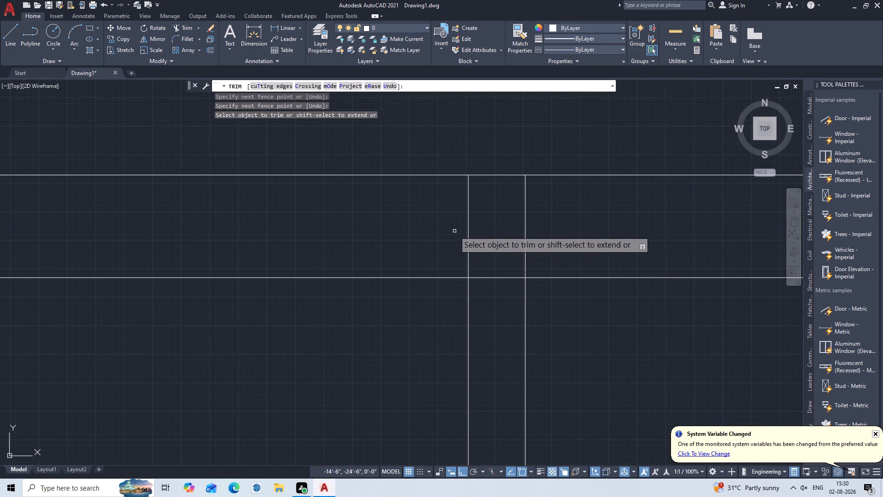
click(454, 231)
click(536, 234)
Trim the outer line of the top right room's left 5" wall between the two 9" wall lines to open the junction.
scroll(536, 234, down, 3)
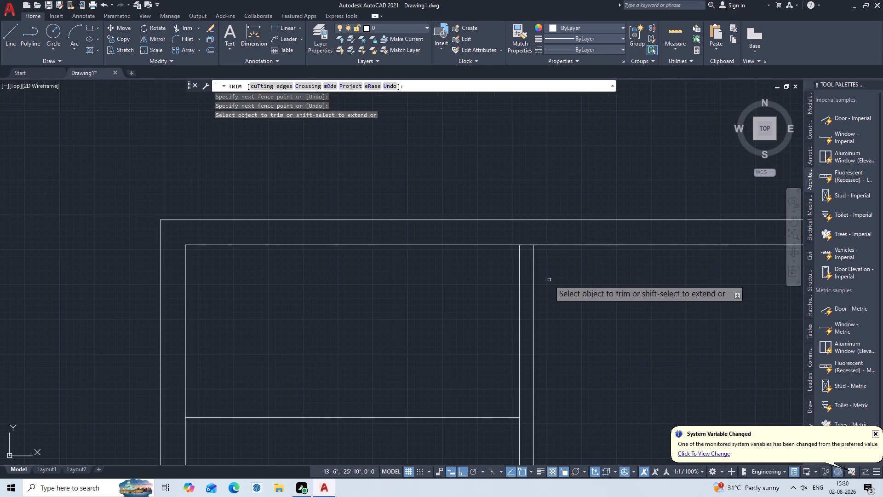
middle_drag(549, 288, 131, 252)
scroll(362, 262, down, 2)
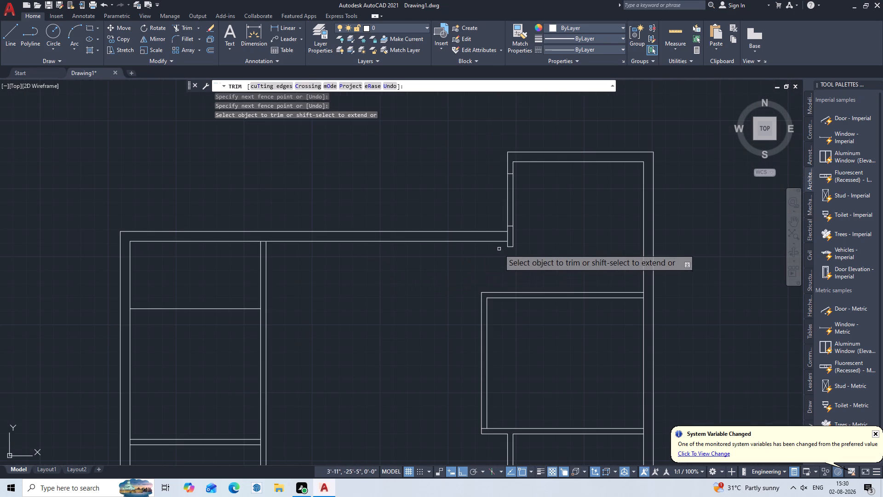
scroll(517, 241, up, 3)
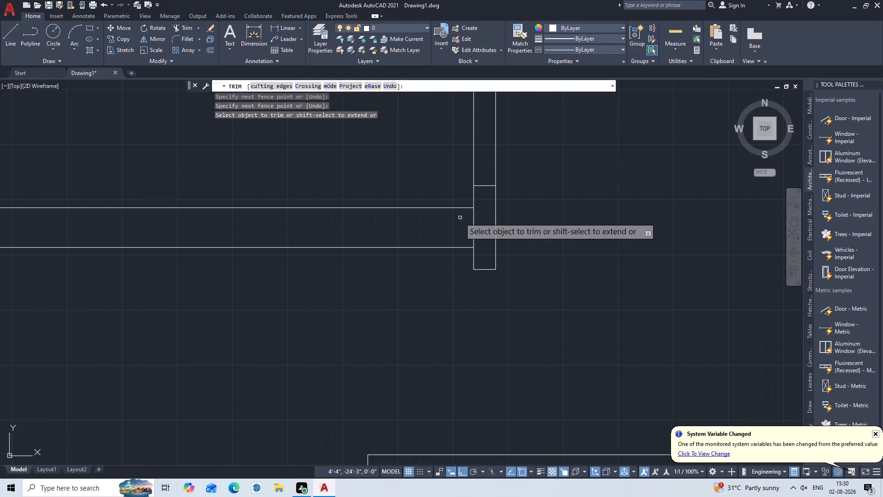
click(450, 228)
double_click(484, 235)
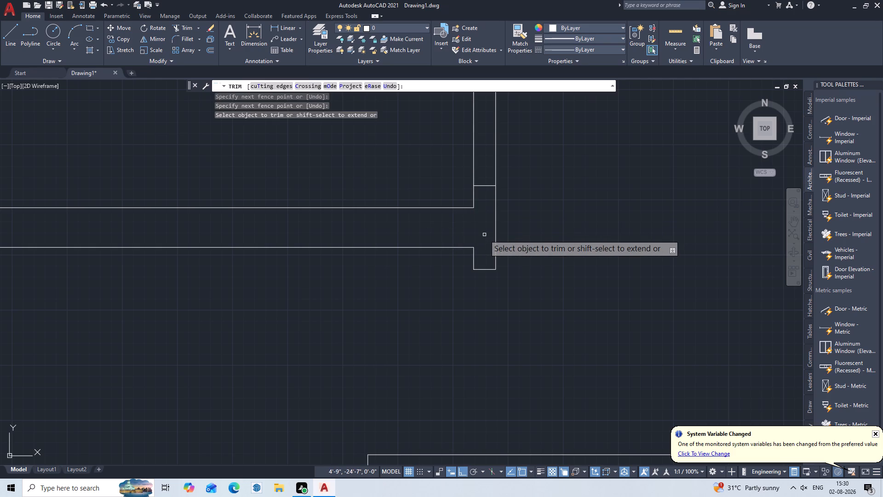
key(Escape)
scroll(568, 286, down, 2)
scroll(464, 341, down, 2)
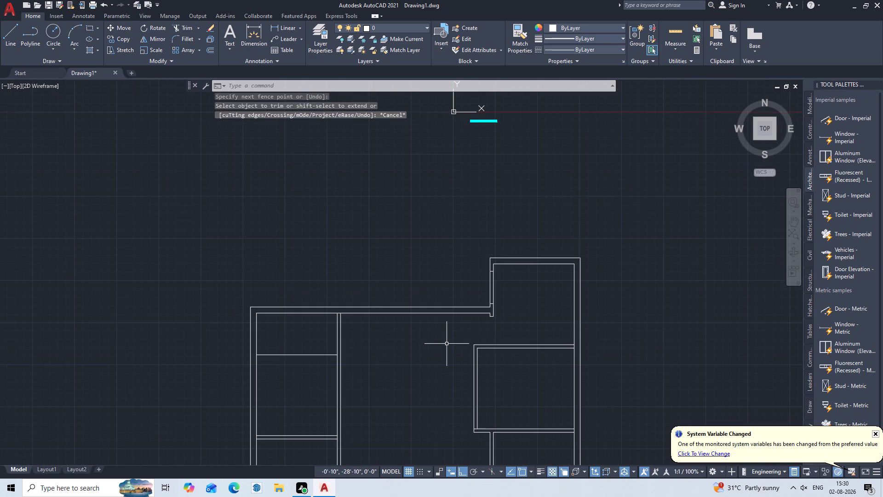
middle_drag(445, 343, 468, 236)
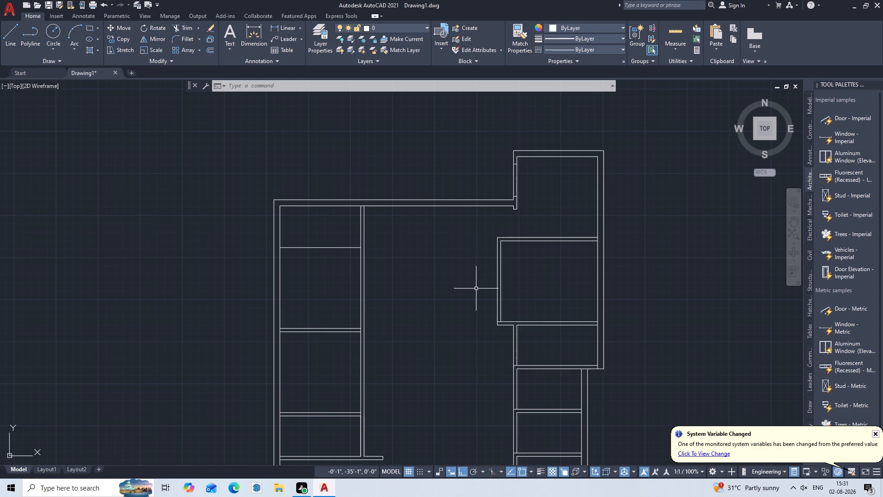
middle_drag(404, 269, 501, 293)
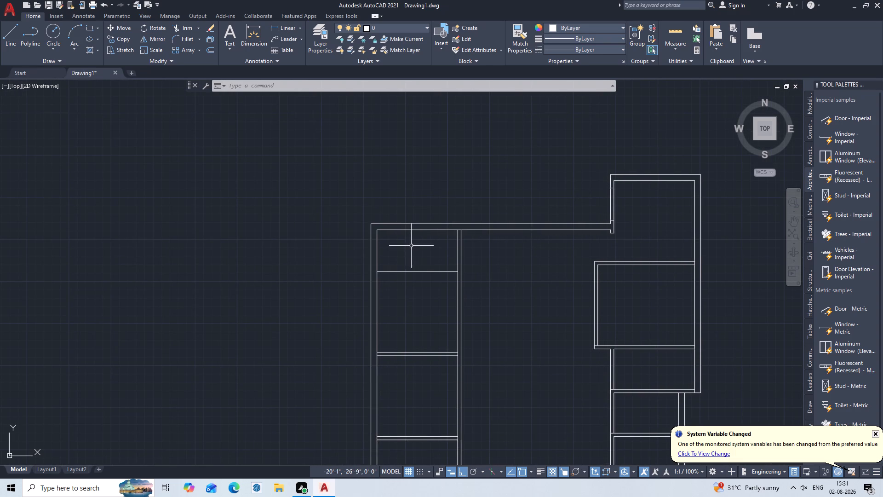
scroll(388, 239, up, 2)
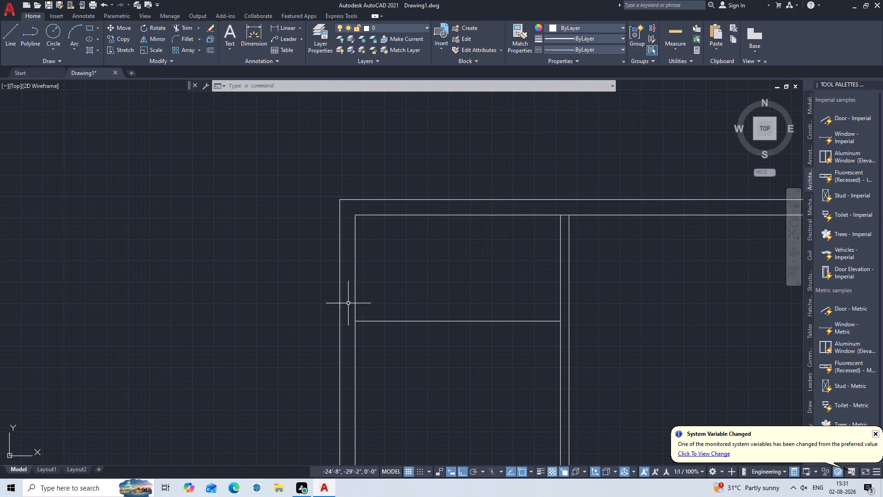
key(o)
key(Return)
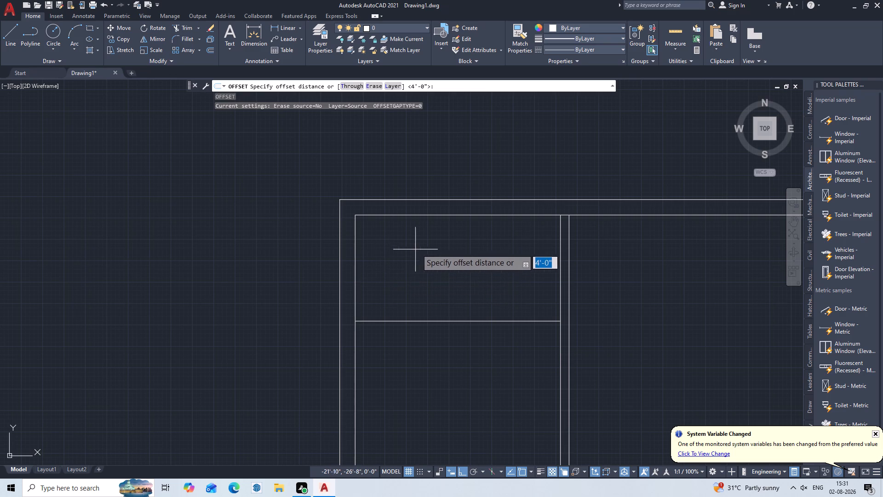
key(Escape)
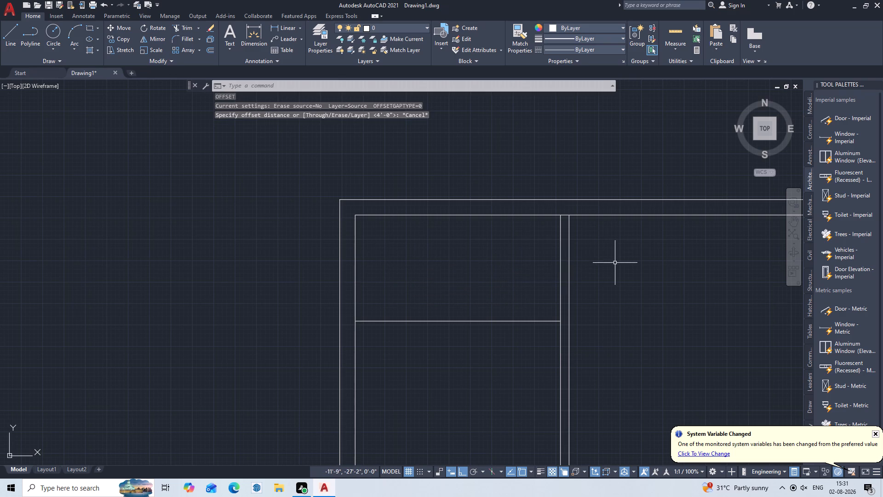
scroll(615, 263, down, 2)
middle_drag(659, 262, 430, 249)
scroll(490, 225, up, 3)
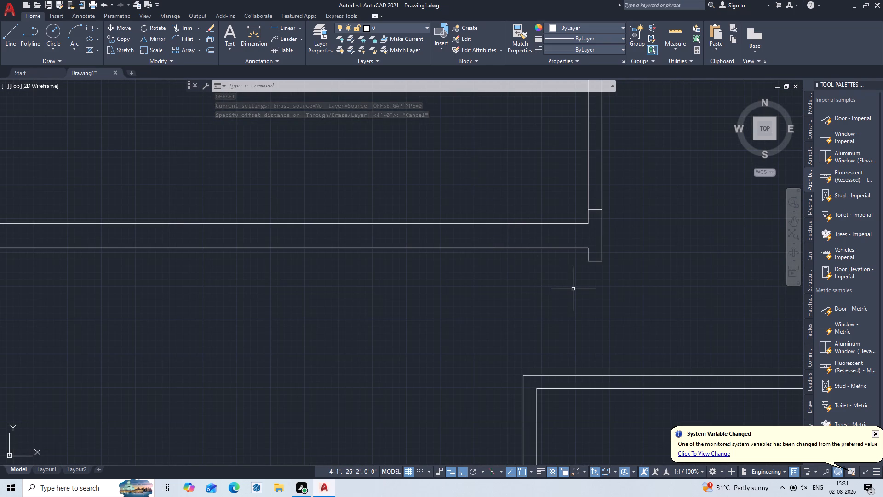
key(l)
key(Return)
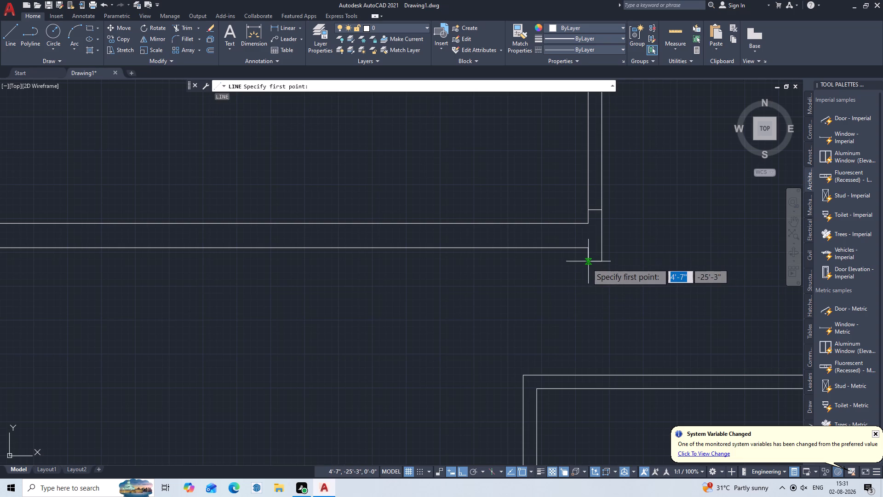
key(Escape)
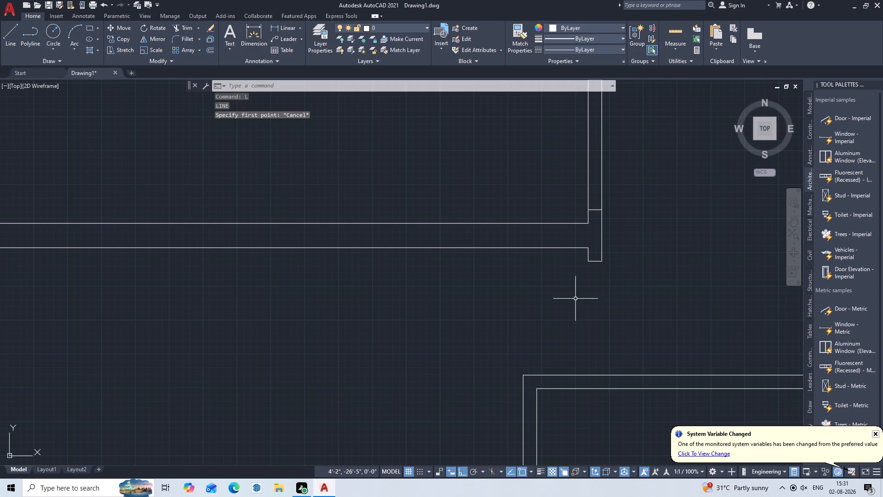
Measure the short 5" wall stub from its free end to the lower line of the adjoining 9" wall.
scroll(589, 257, up, 2)
key(d)
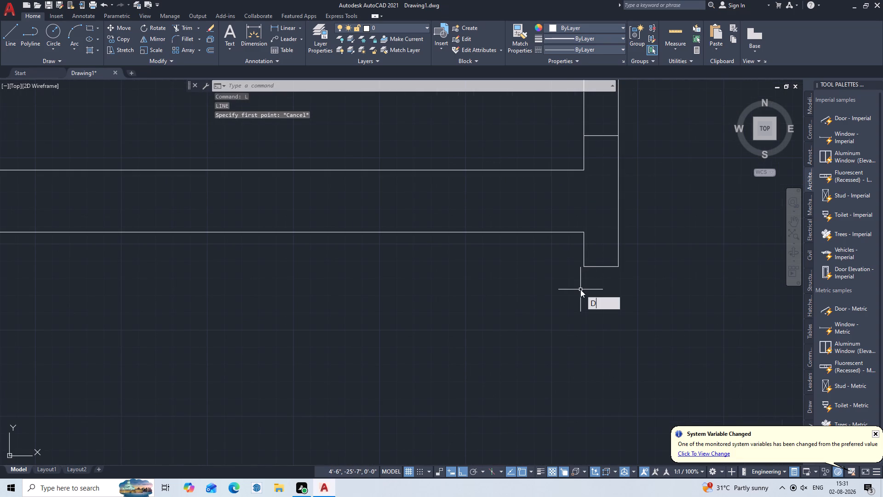
key(l)
key(i)
key(Return)
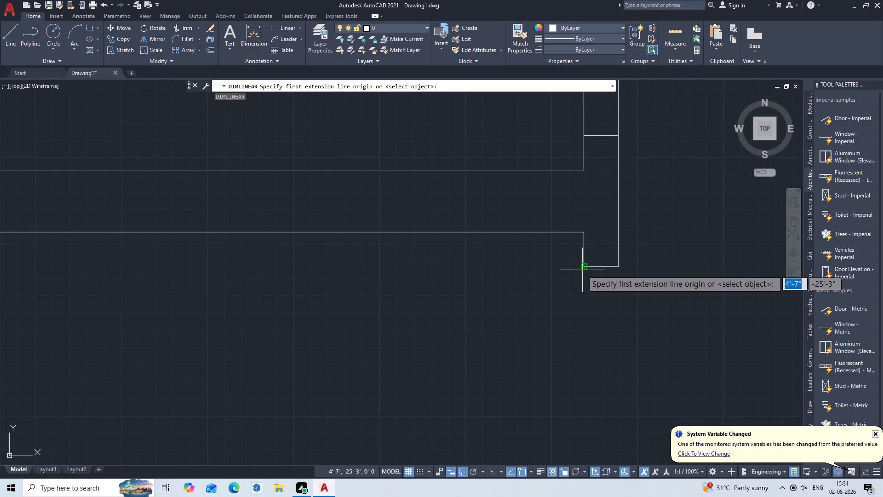
drag(584, 268, 589, 264)
click(587, 232)
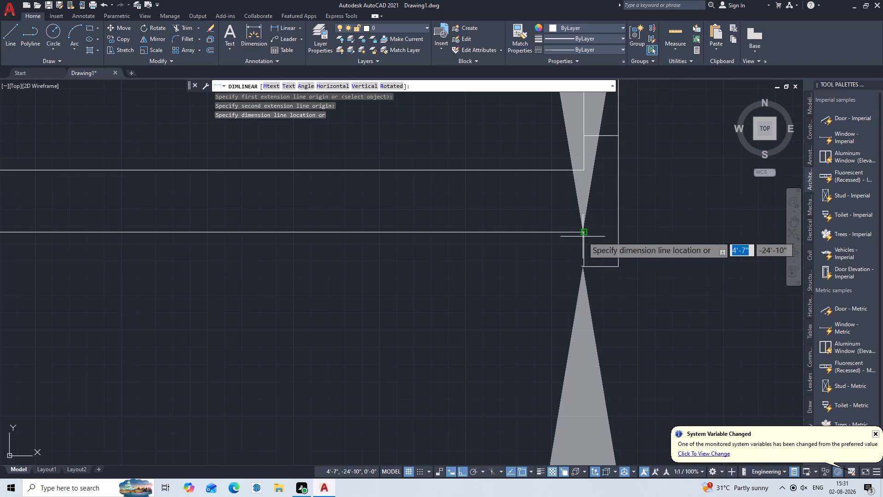
scroll(583, 237, down, 6)
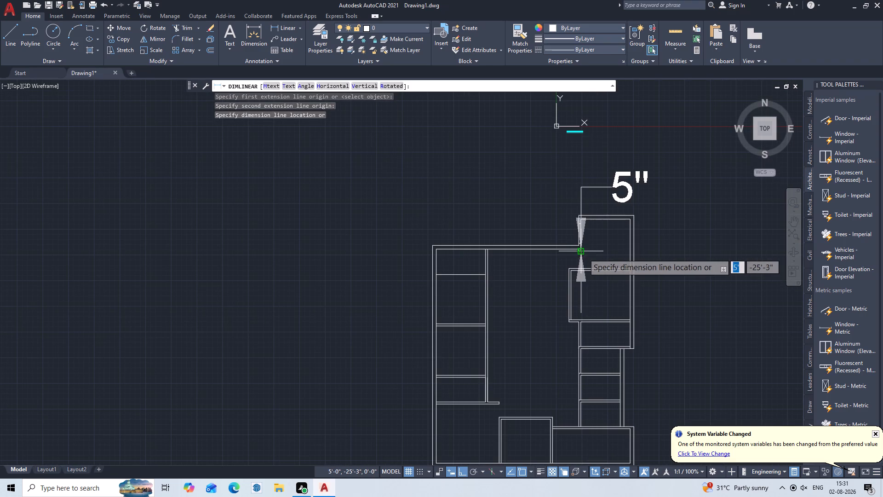
key(Escape)
Offset the top wall's inner line 5" into the top left room.
scroll(425, 261, up, 2)
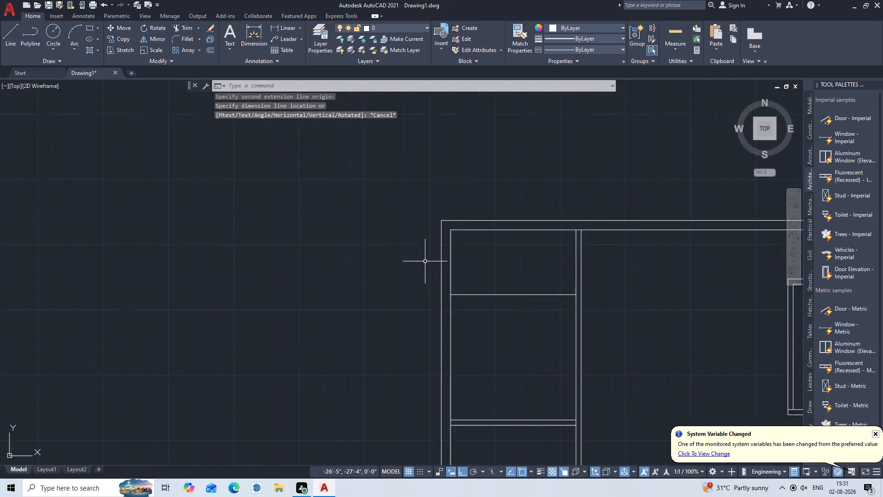
scroll(425, 261, up, 3)
middle_drag(426, 261, 390, 334)
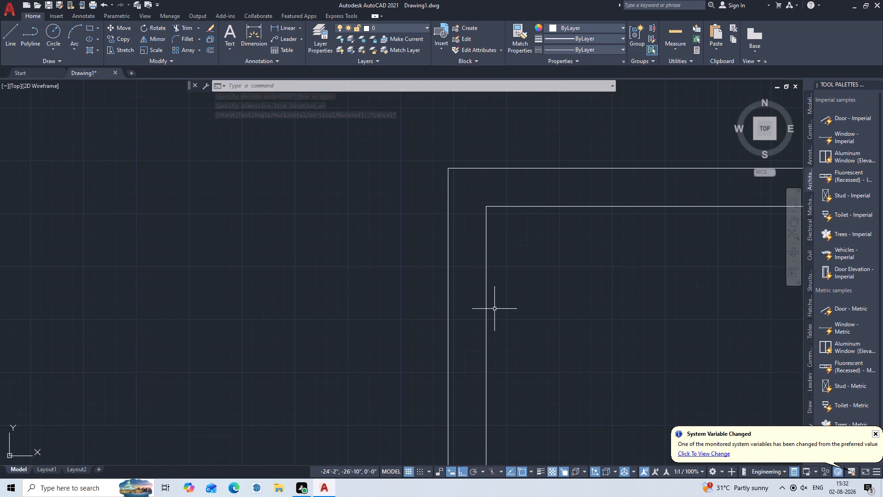
key(o)
key(Return)
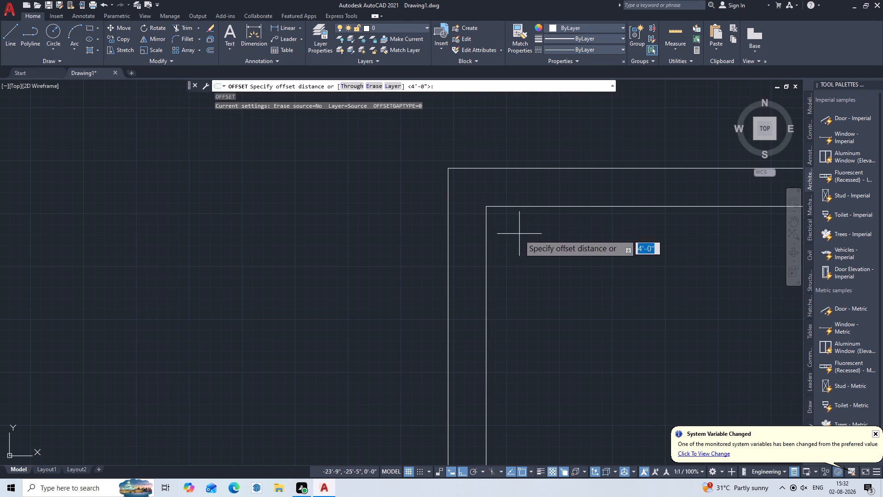
key(5)
key(shift+quotedbl)
key(Return)
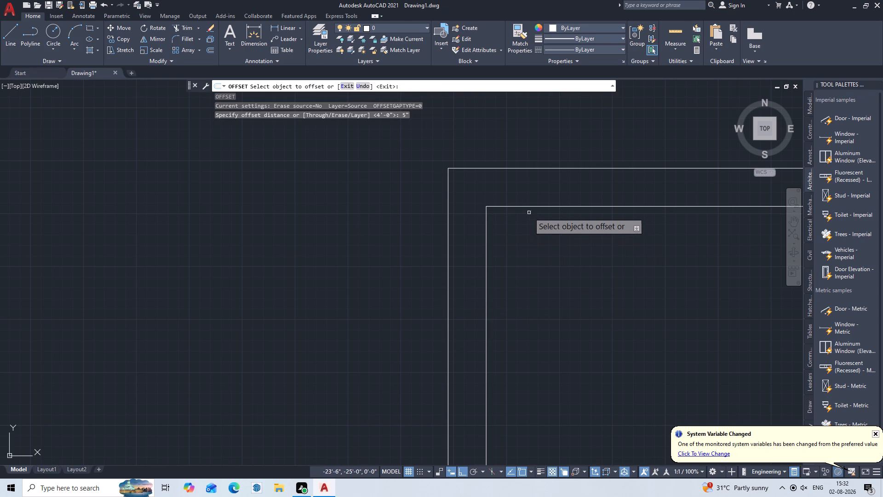
click(529, 206)
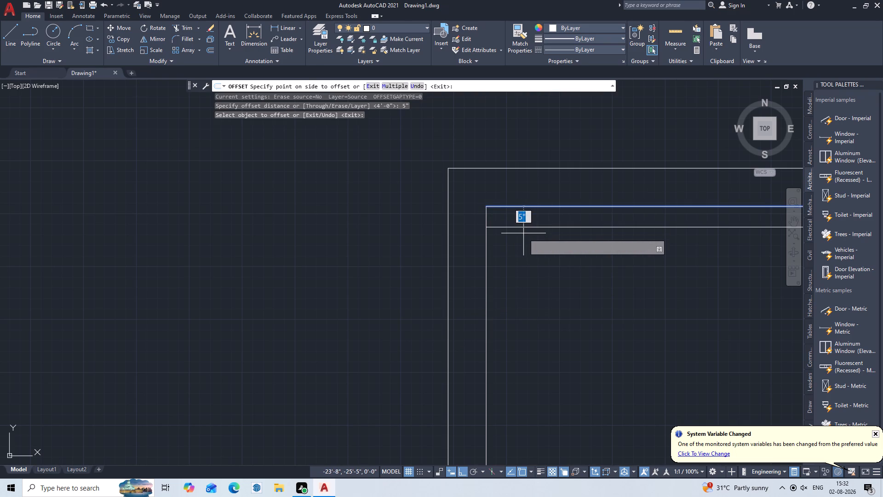
click(523, 233)
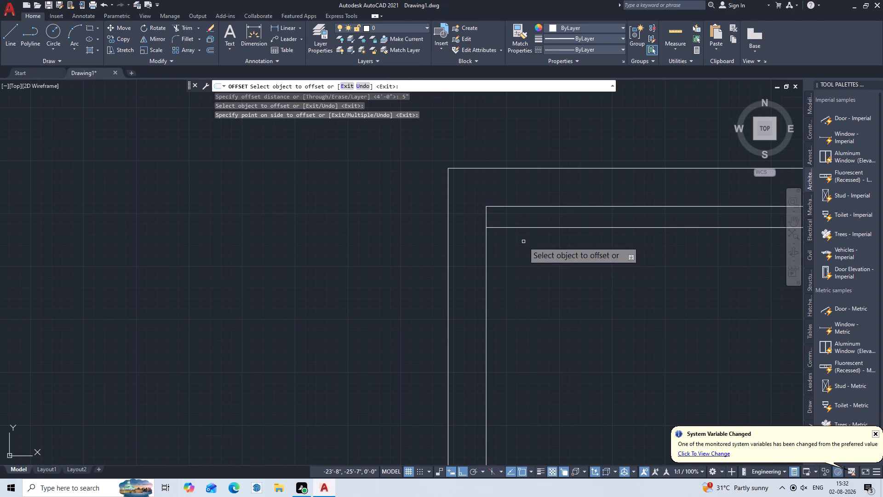
key(Escape)
Extend the new offset line across the left 9" wall to its outer line.
text(EX)
key(Return)
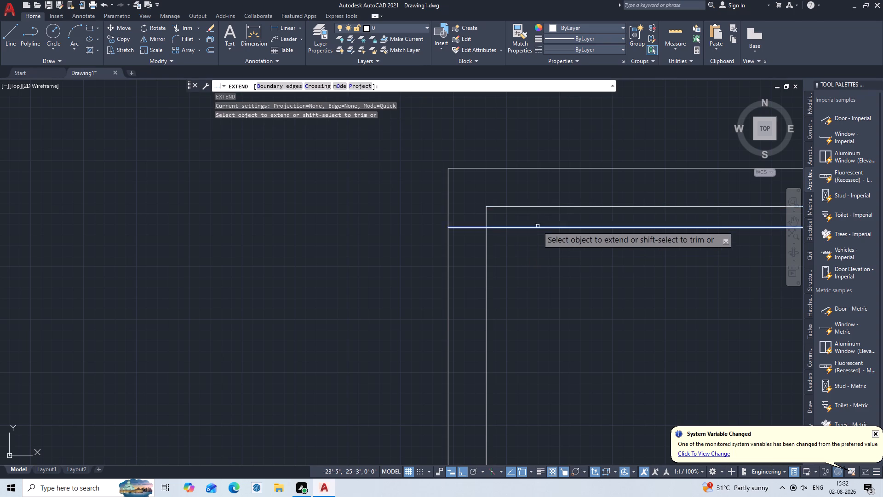
click(542, 222)
click(527, 258)
key(Escape)
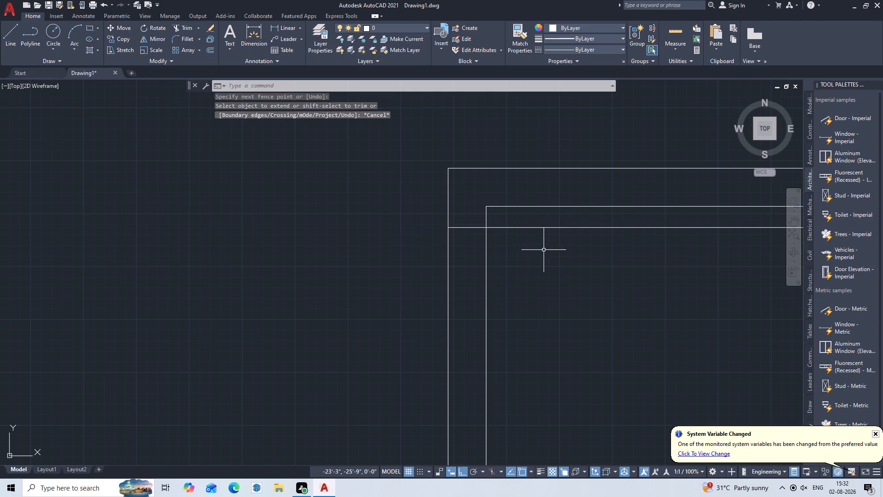
Trim the offset line inside the top left room, keeping only the short piece across the left 9" wall.
text(TR)
key(Return)
click(553, 222)
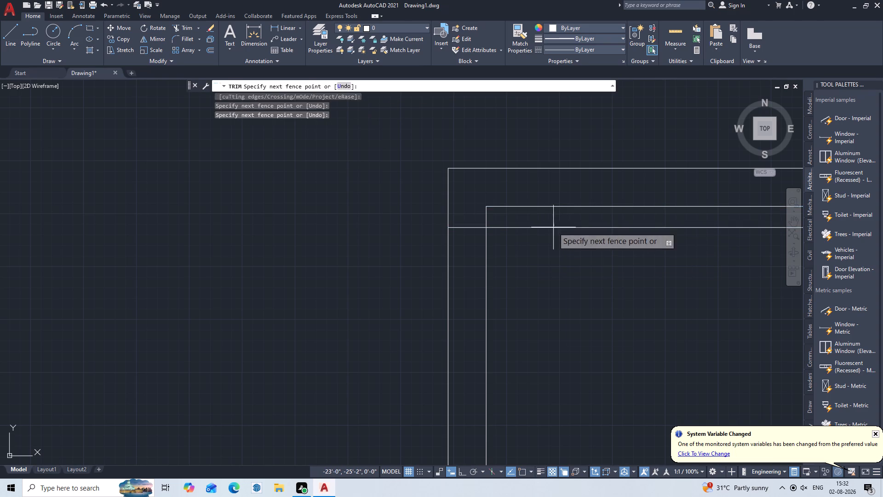
click(549, 246)
scroll(549, 246, down, 3)
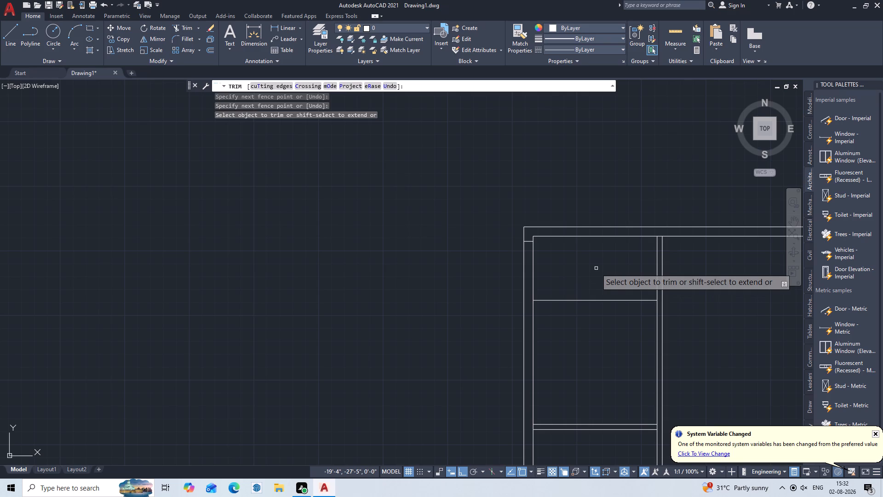
Offset the short line across the left 9" wall 3'6" downward to mark the opening's other side.
key(Escape)
middle_drag(600, 265, 429, 241)
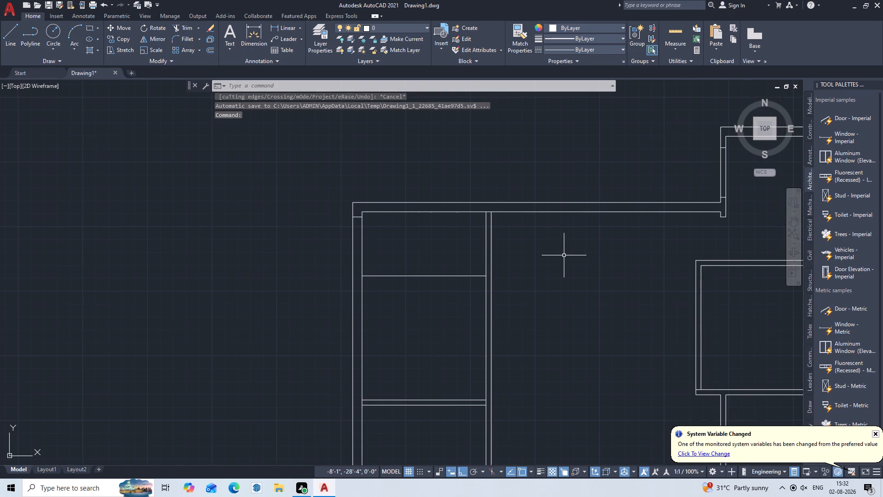
middle_drag(541, 246, 559, 262)
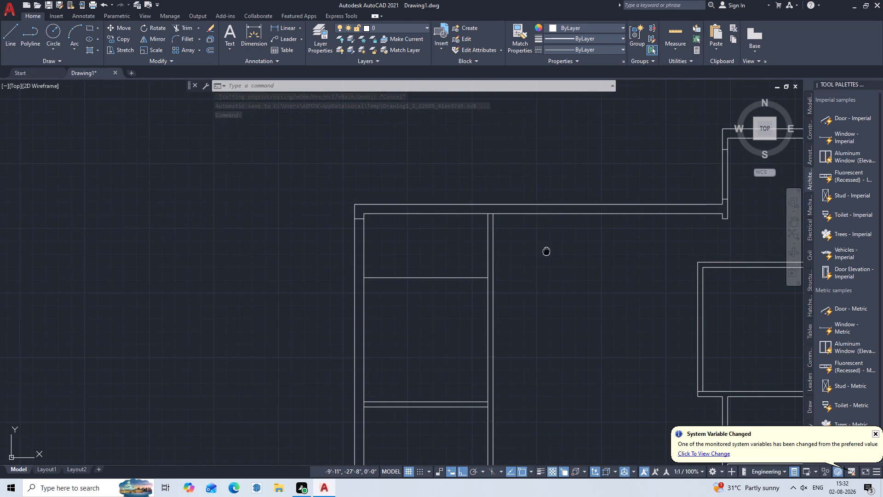
middle_drag(559, 262, 619, 282)
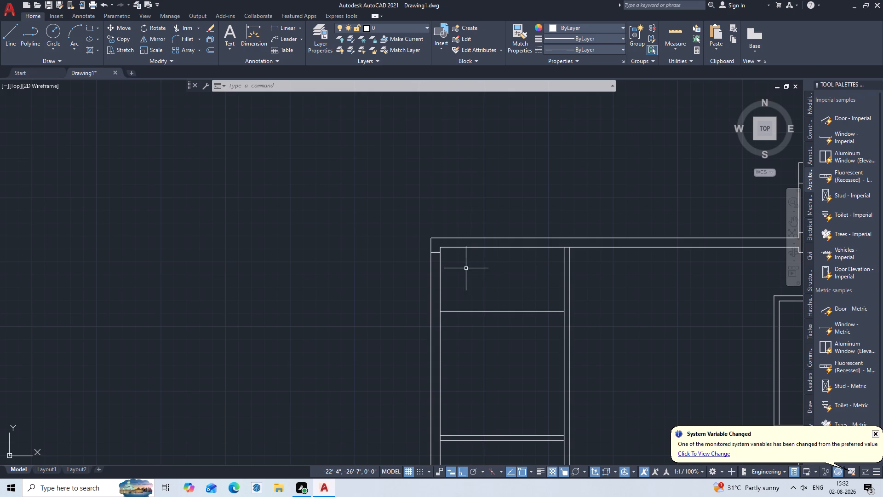
scroll(409, 271, up, 3)
key(o)
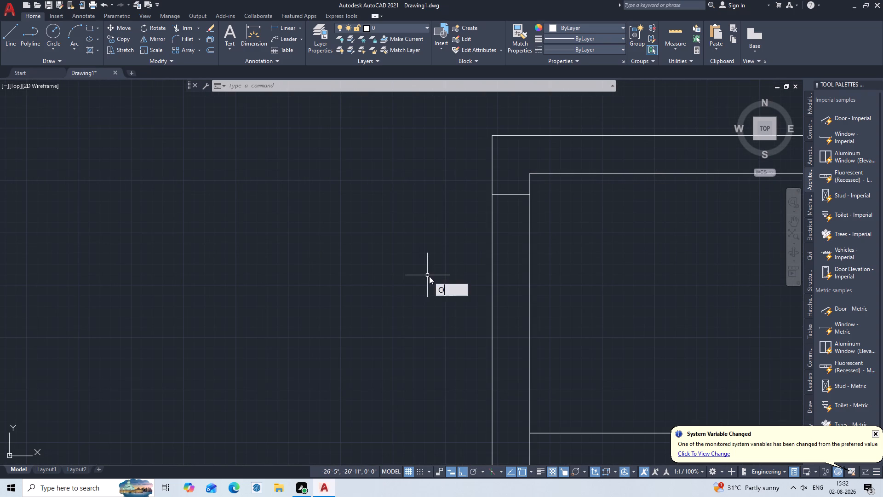
key(Return)
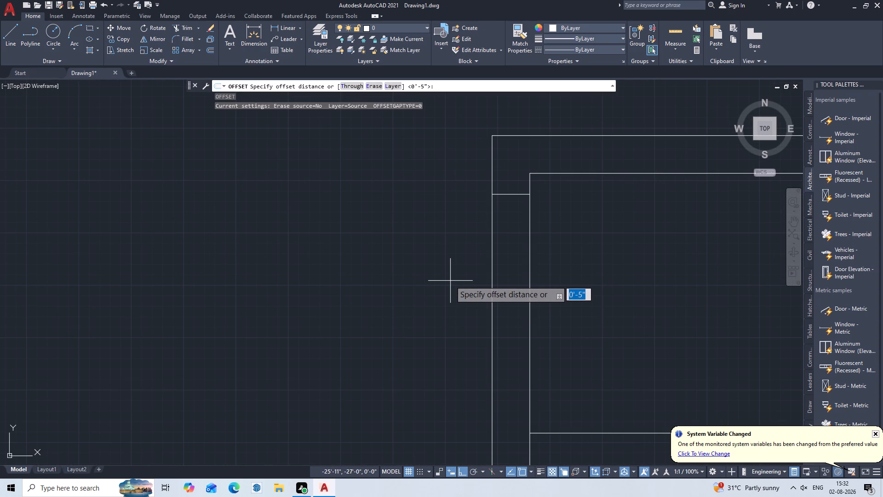
key(3)
text('6)
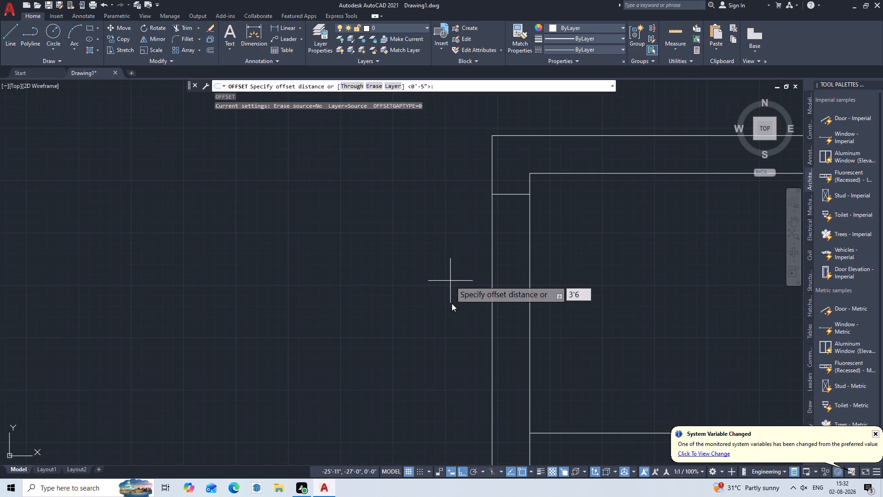
key(shift+quotedbl)
key(Return)
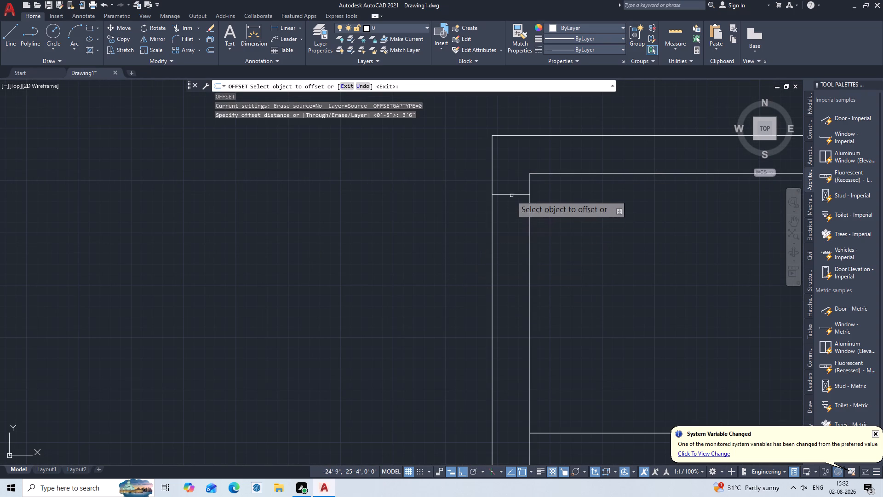
click(511, 196)
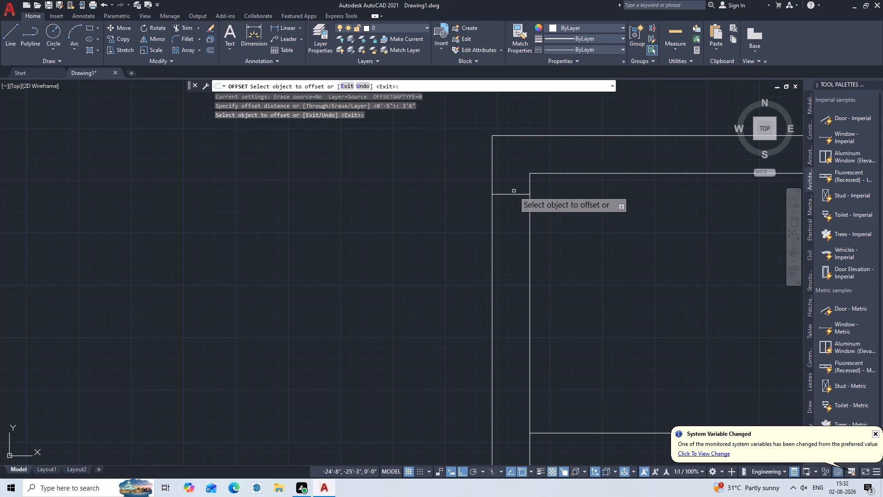
triple_click(516, 193)
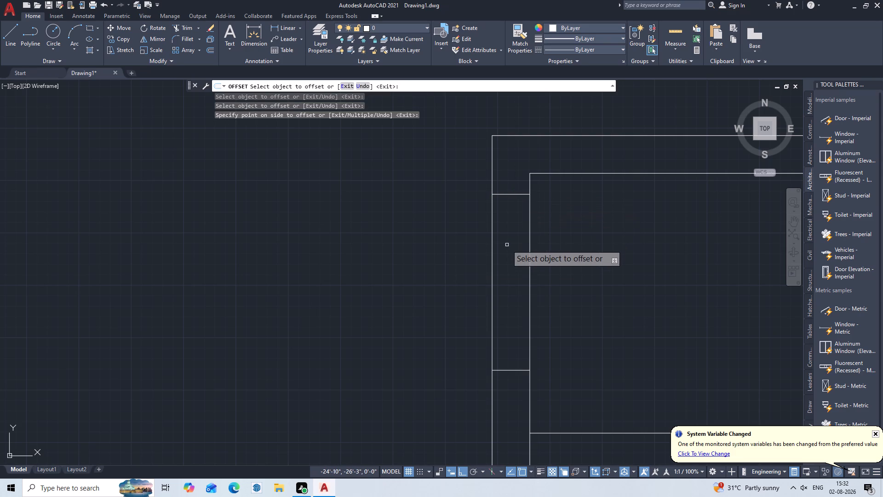
double_click(507, 245)
key(Escape)
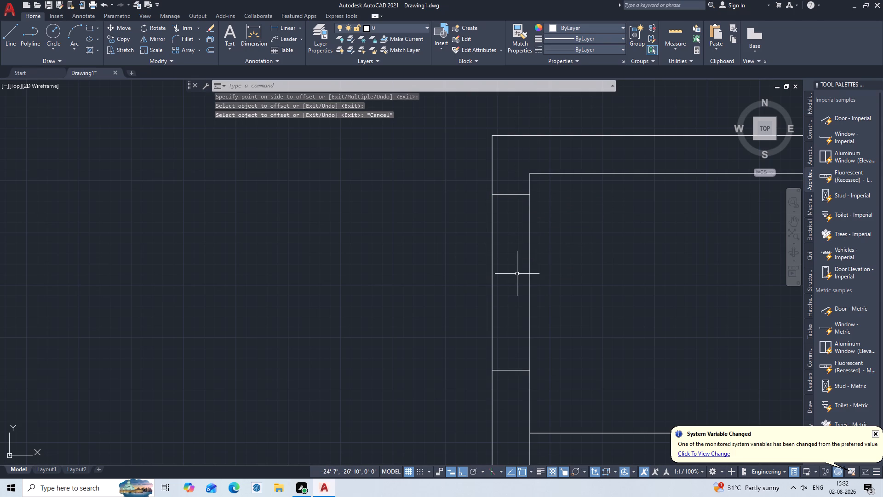
Trim both lines of the left 9" wall between the two short cross lines to cut the opening.
scroll(556, 248, down, 1)
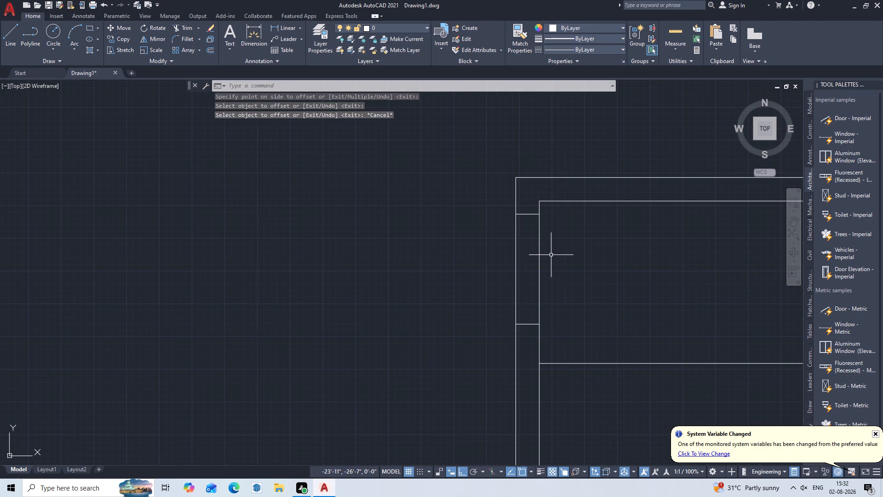
text(TR)
key(Return)
key(Return)
drag(555, 245, 547, 249)
click(507, 278)
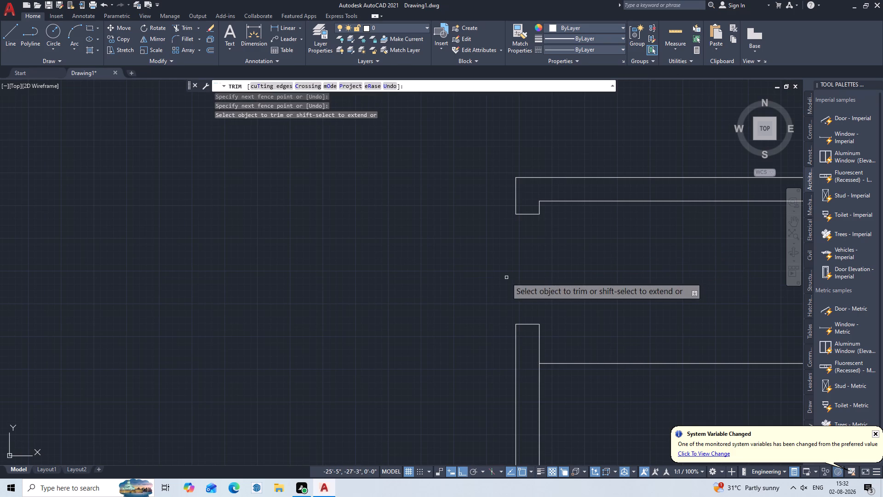
key(Escape)
scroll(508, 277, down, 2)
middle_drag(523, 278, 509, 273)
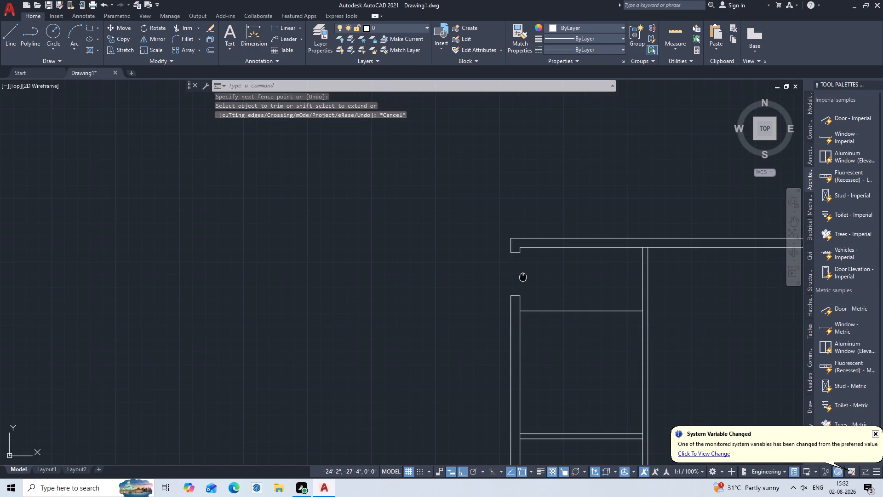
Trim the vertical partition beside the top left room, removing its right line and its left line above the horizontal line.
middle_drag(509, 273, 427, 214)
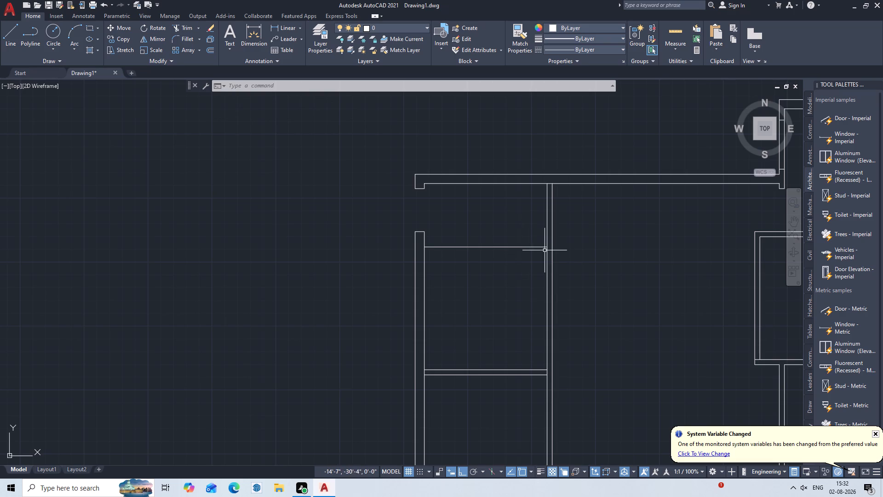
key(t)
key(r)
key(Return)
key(Return)
click(564, 196)
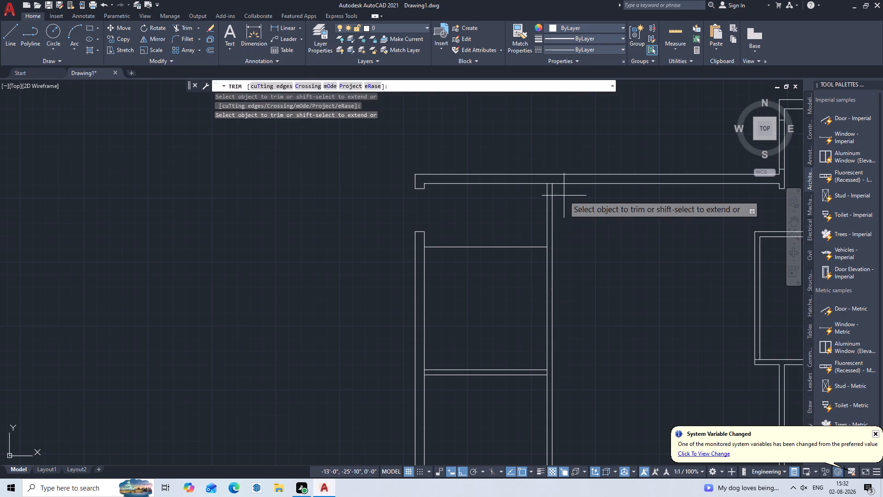
click(518, 232)
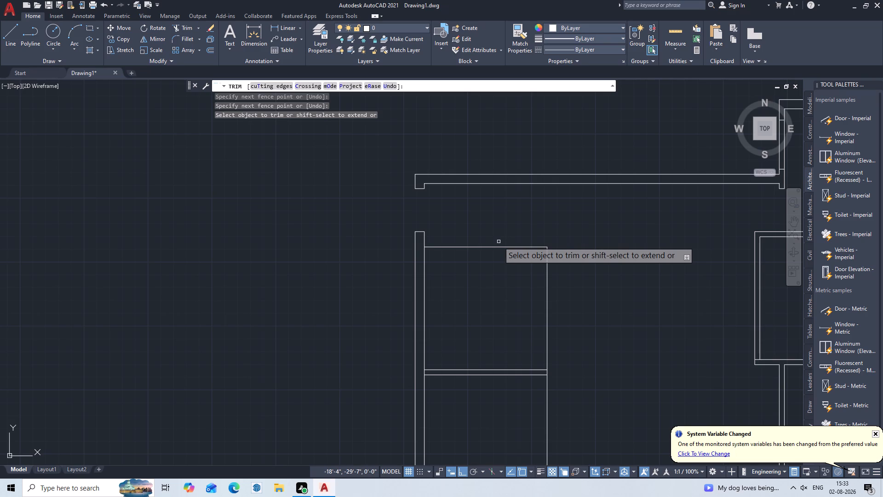
key(Escape)
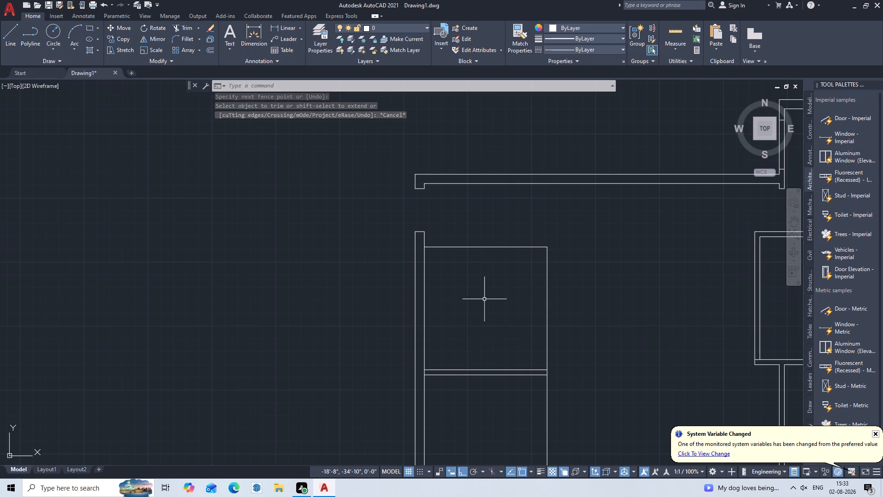
Measure the vertical distance from the horizontal partition line to the left wall's end at the opening.
scroll(428, 243, up, 3)
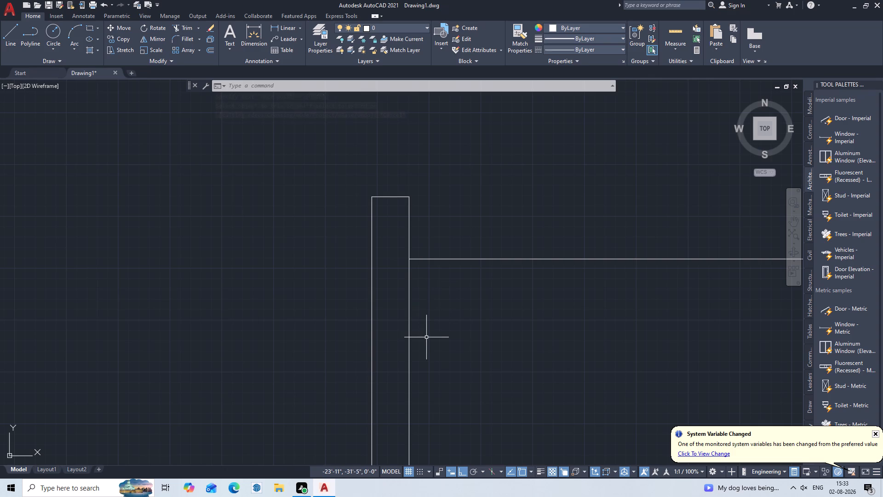
key(d)
key(l)
key(i)
key(Return)
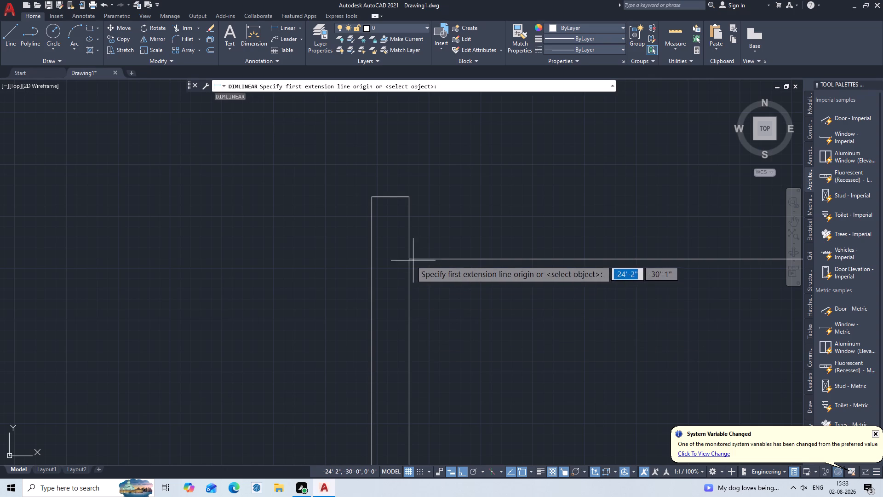
drag(409, 260, 410, 252)
double_click(406, 197)
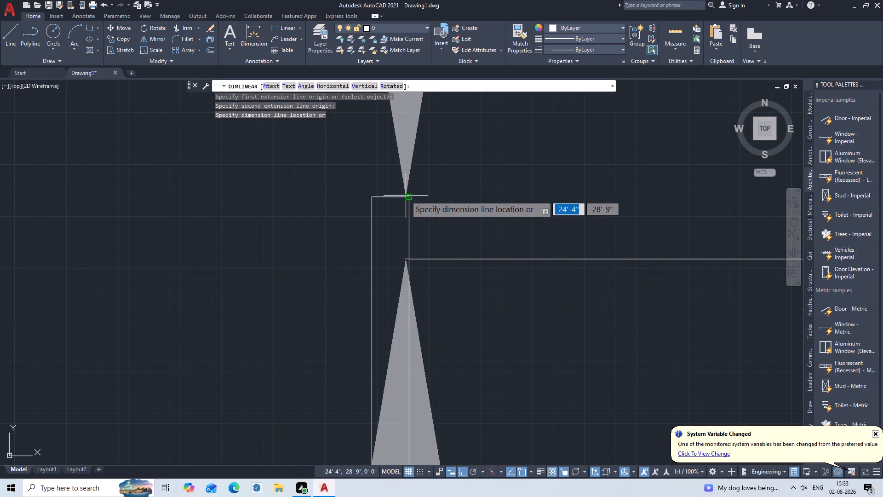
scroll(409, 195, down, 6)
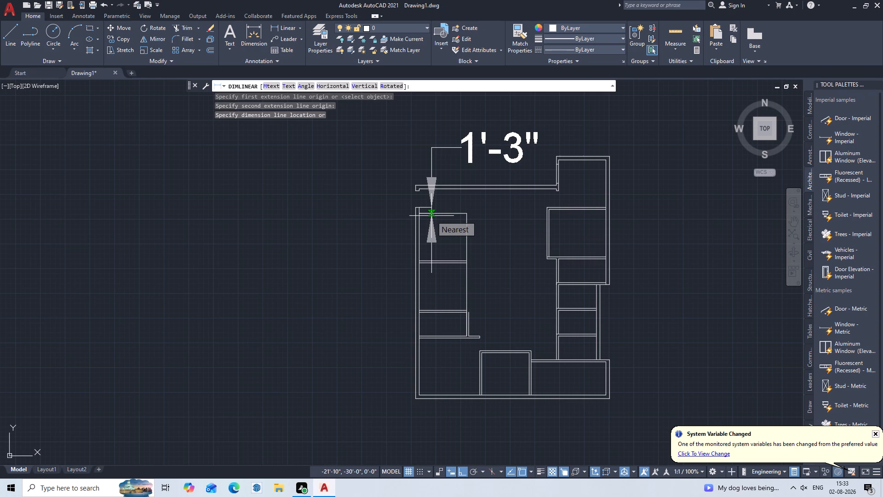
key(Escape)
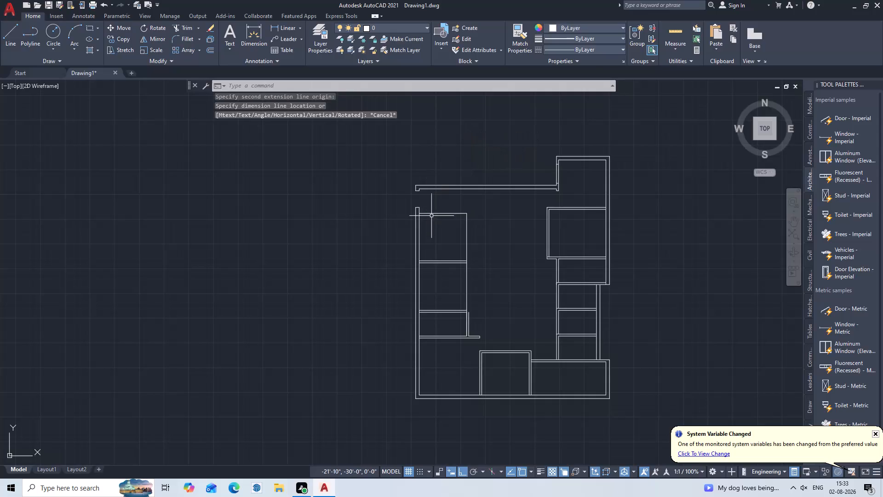
Trim away the horizontal line running from the left 9" wall to the vertical partition below the opening.
scroll(446, 226, up, 2)
middle_drag(446, 226, 443, 300)
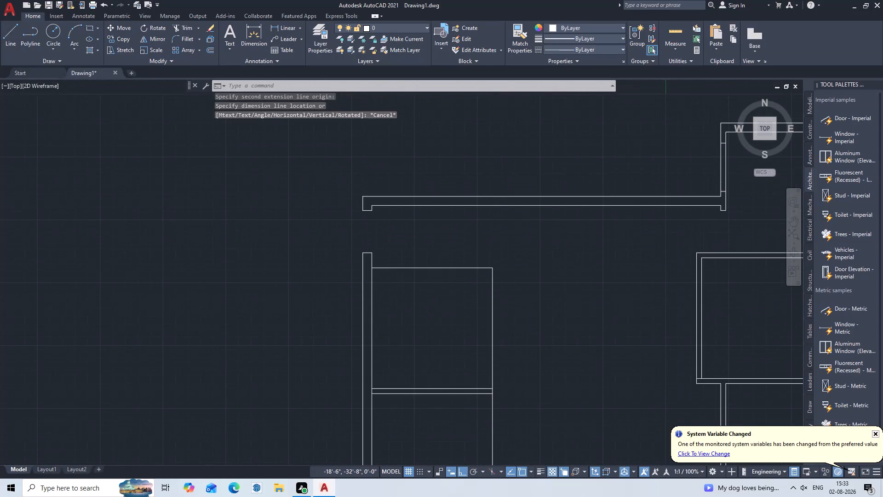
text(TR)
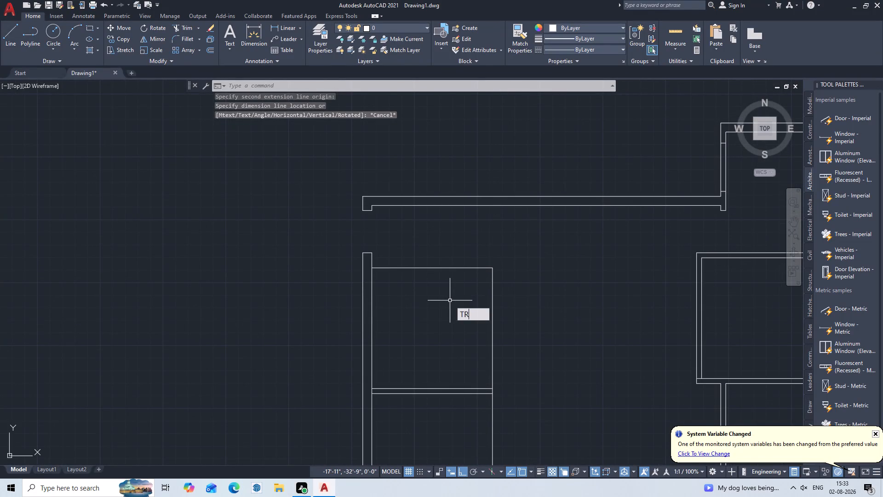
key(Return)
key(Return)
click(458, 253)
click(438, 299)
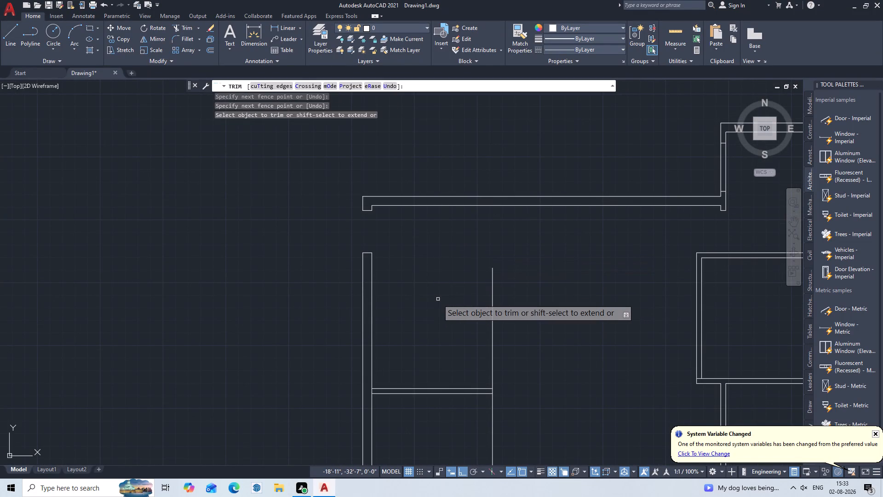
scroll(438, 299, down, 1)
middle_drag(438, 299, 450, 244)
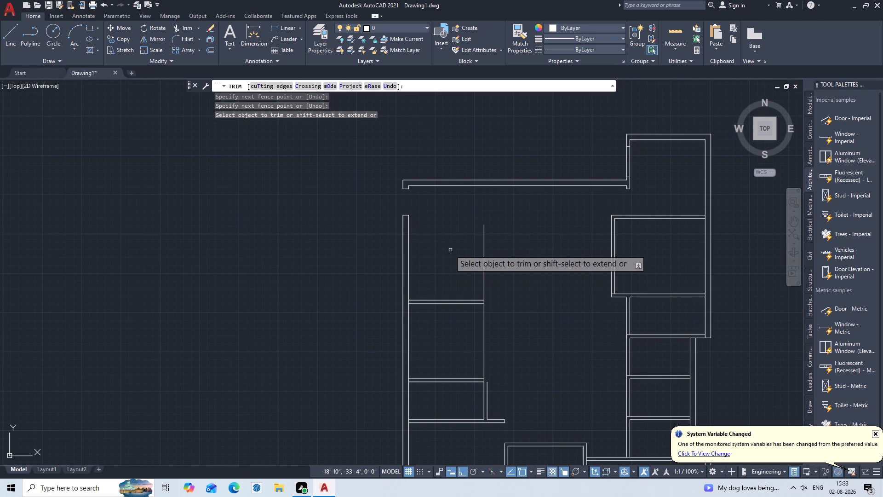
key(Escape)
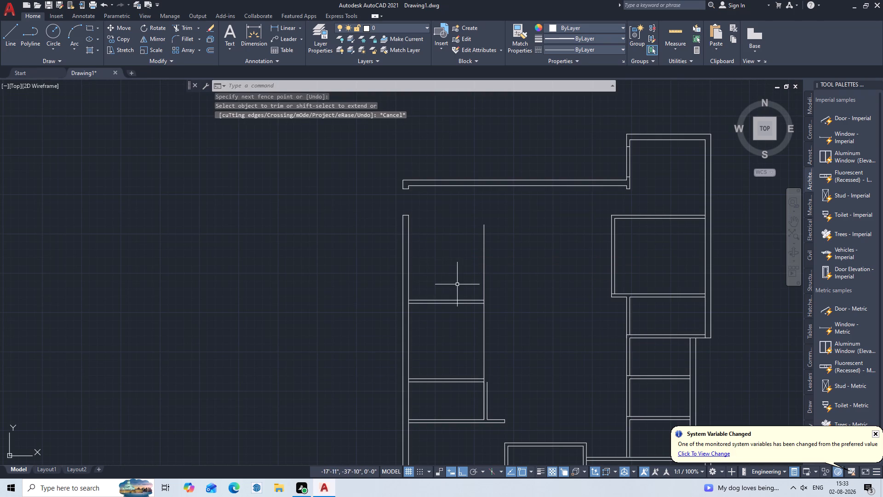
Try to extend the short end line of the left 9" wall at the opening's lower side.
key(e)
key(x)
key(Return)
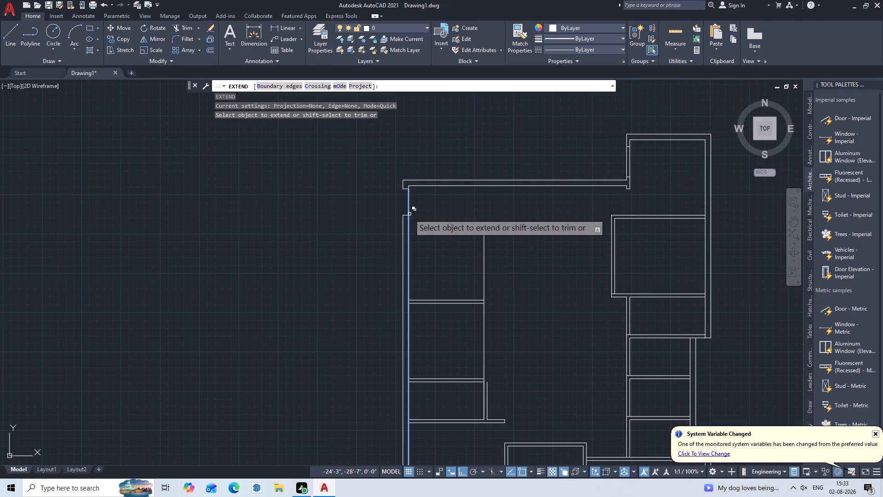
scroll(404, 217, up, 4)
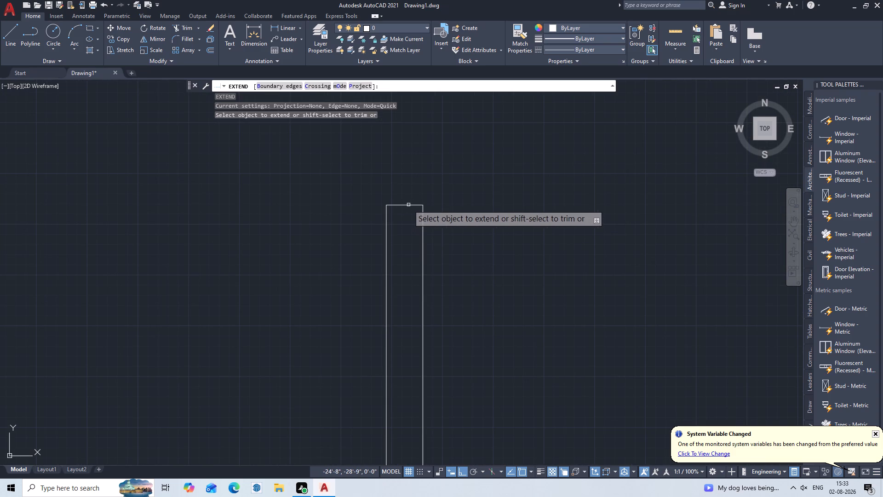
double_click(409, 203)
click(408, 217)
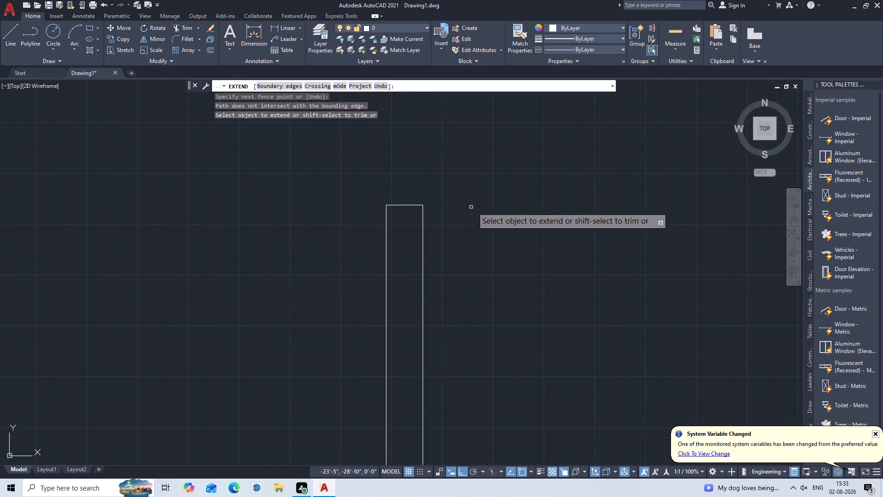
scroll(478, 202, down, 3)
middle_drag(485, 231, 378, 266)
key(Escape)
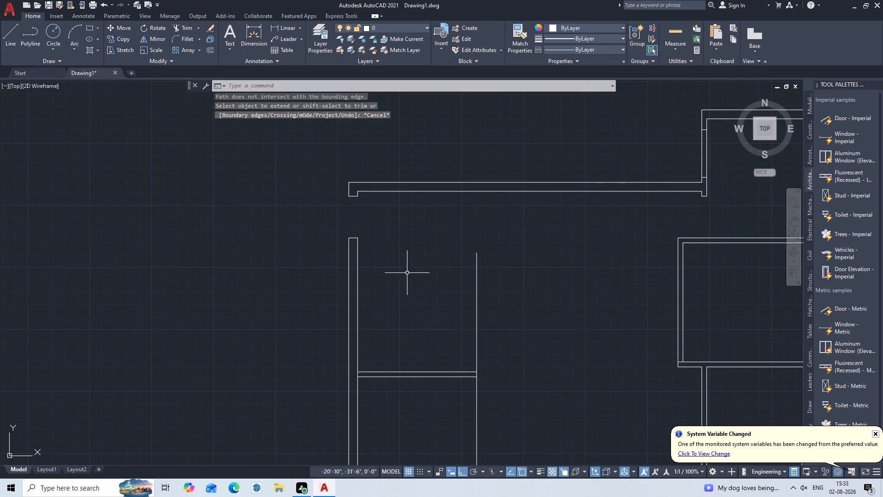
Extend the outer top line of the right-hand room across the plan to the left 9" wall.
text(EX)
key(Return)
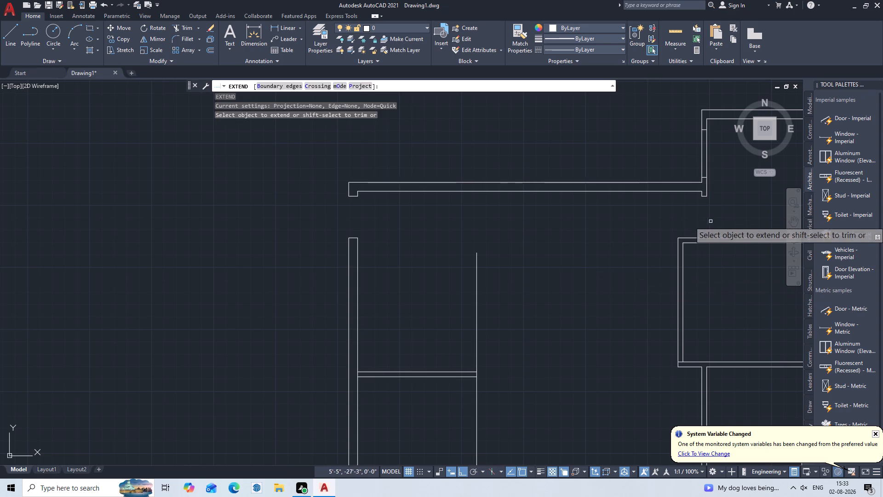
click(700, 238)
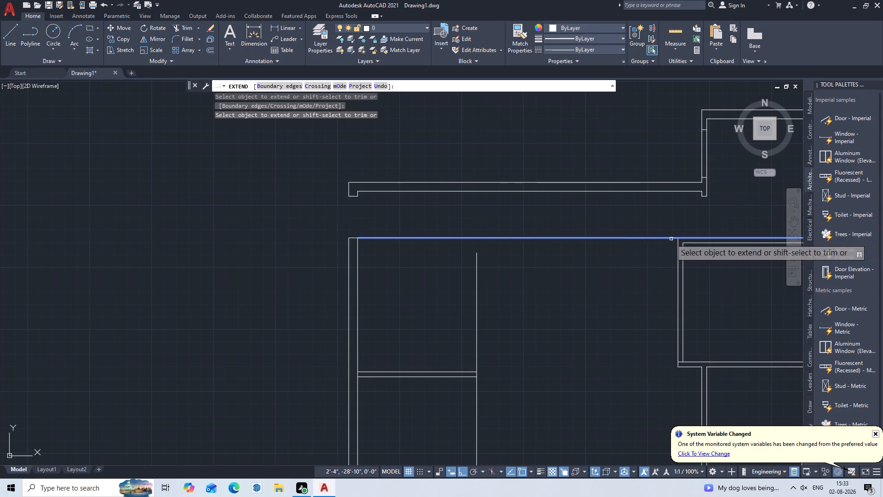
key(Escape)
Extend the vertical partition line of the upper left room up to the new horizontal line.
text(EX)
key(Return)
click(484, 269)
click(453, 318)
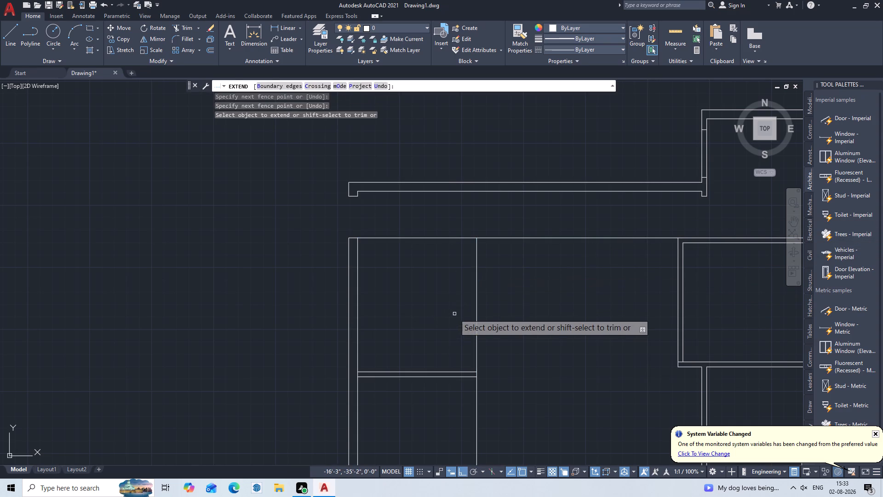
key(Escape)
Trim away the horizontal line between the left 9" wall and the right-hand room, on both sides of the vertical partition line.
text(TR)
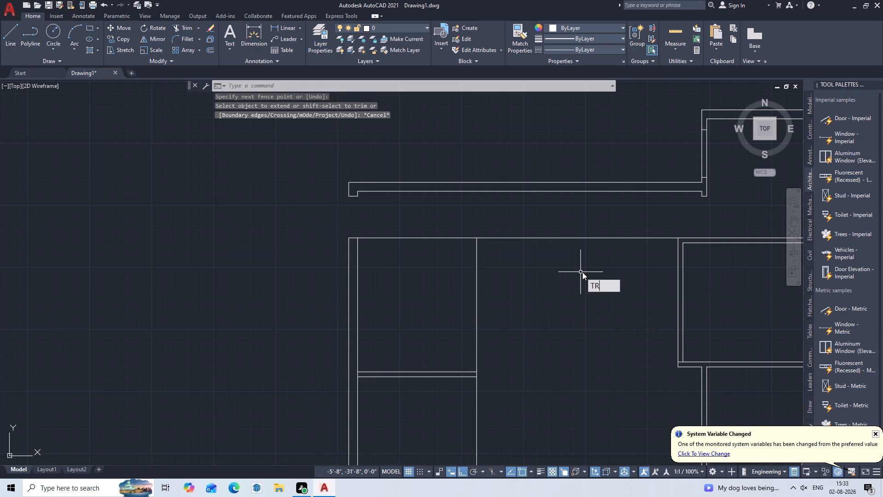
key(Return)
click(469, 222)
double_click(392, 287)
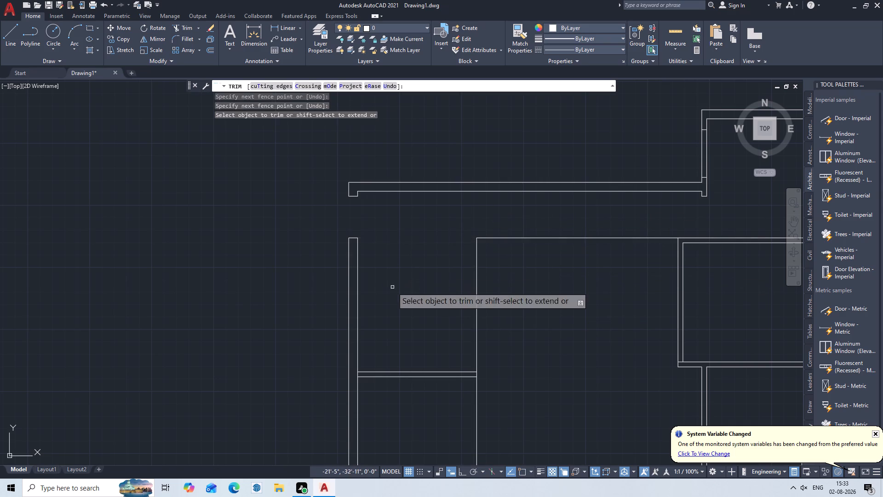
middle_click(503, 217)
click(503, 217)
double_click(533, 261)
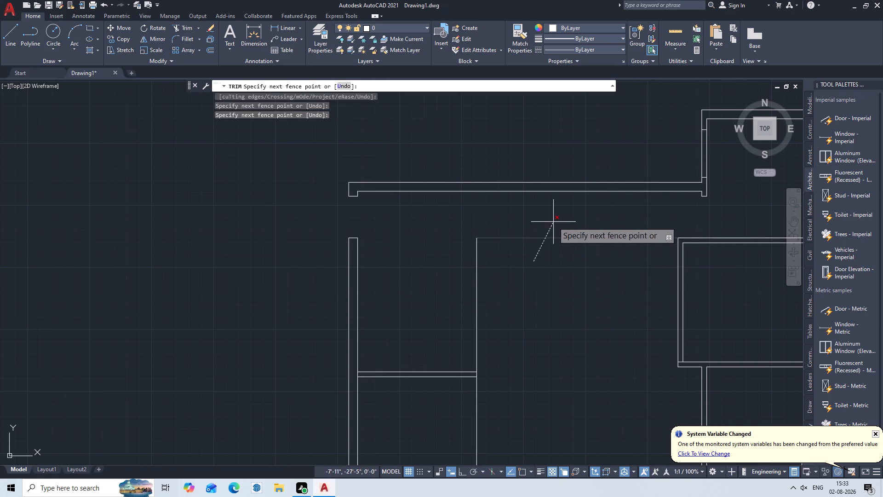
click(553, 222)
key(Escape)
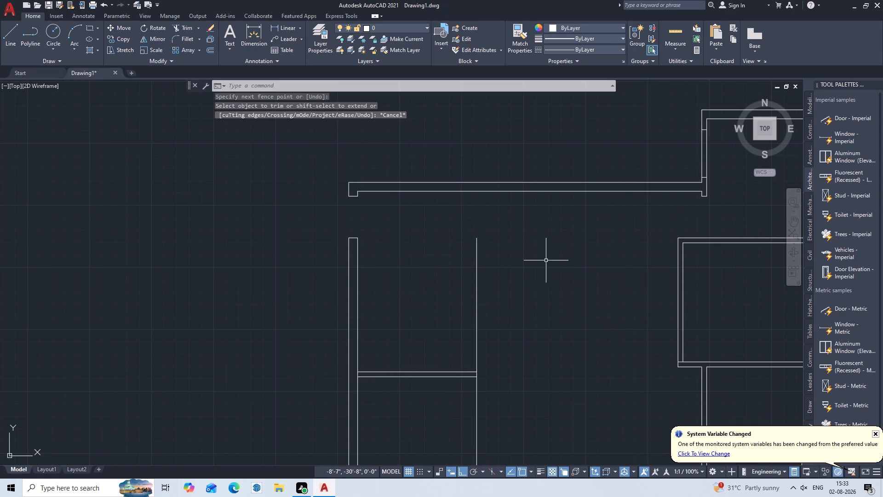
Offset the vertical partition line of the upper left room 5" outward, away from the left 9" wall.
key(o)
key(Return)
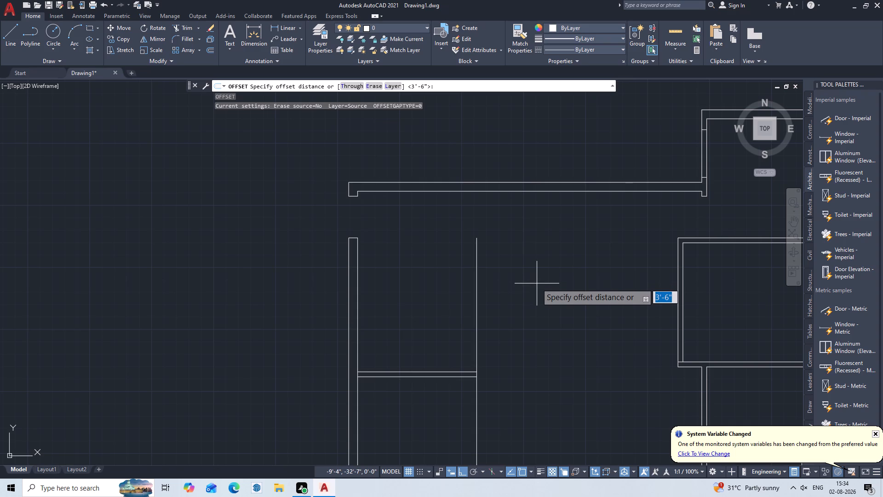
key(5)
key(shift+quotedbl)
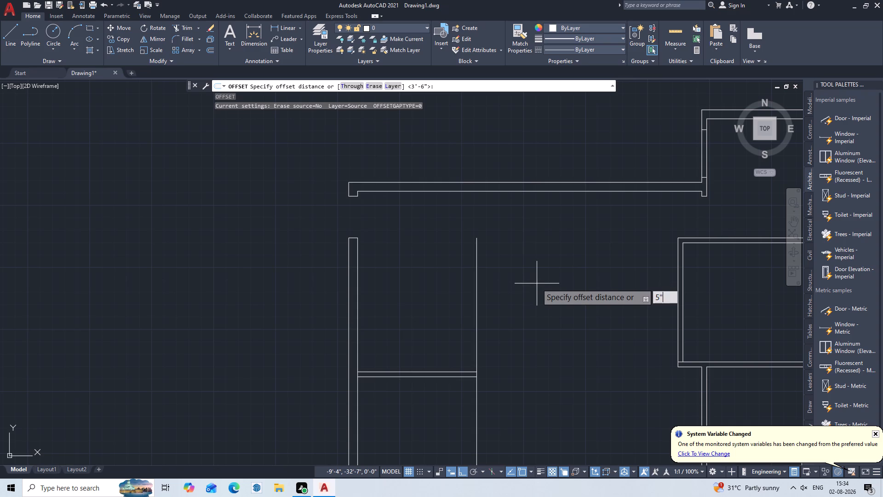
key(Return)
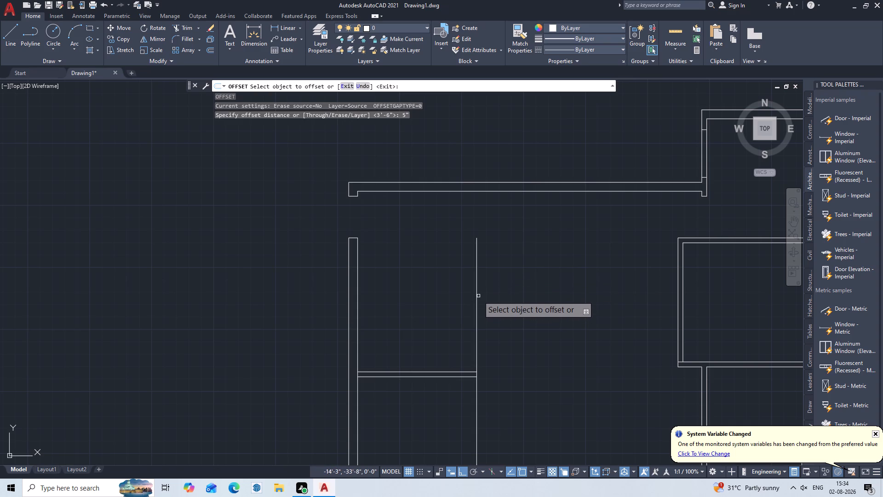
click(476, 292)
click(491, 289)
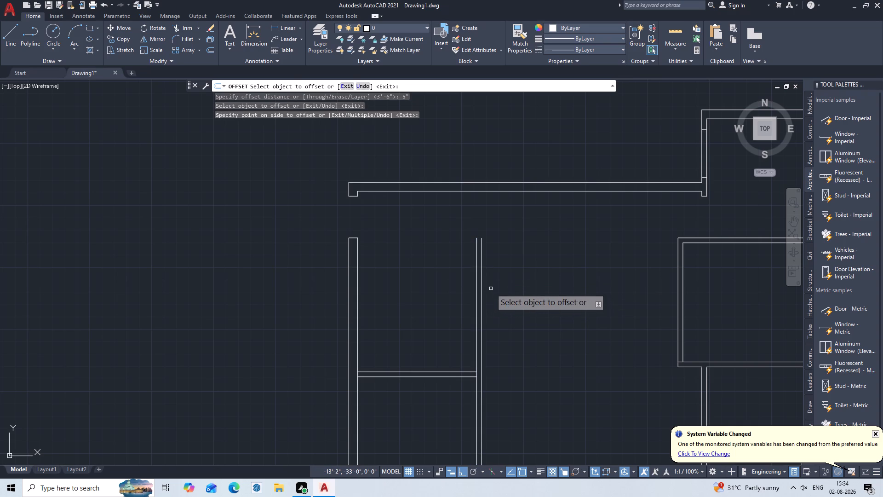
key(Escape)
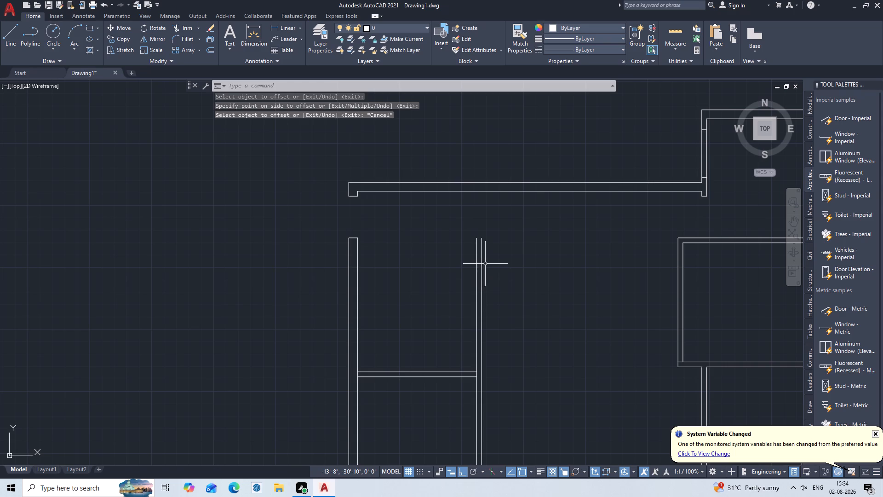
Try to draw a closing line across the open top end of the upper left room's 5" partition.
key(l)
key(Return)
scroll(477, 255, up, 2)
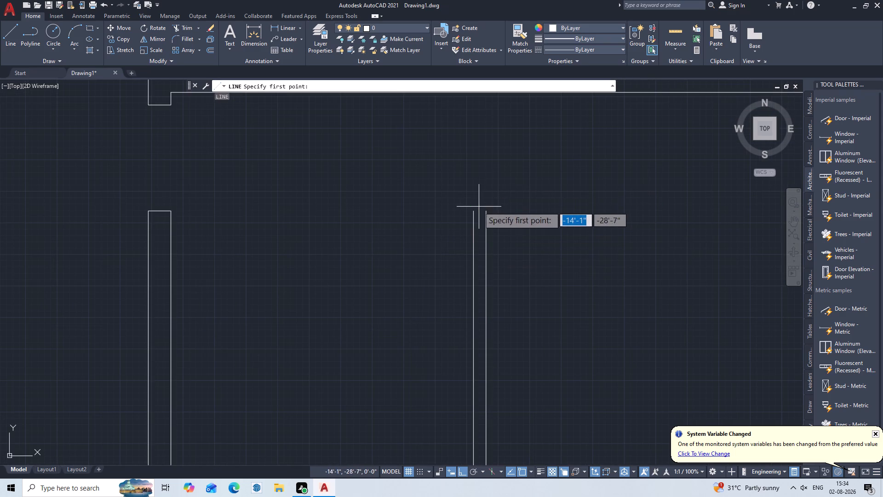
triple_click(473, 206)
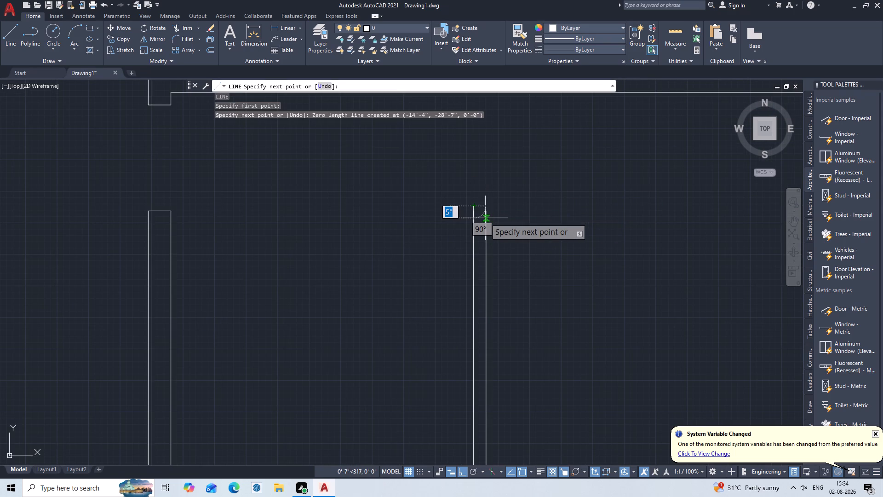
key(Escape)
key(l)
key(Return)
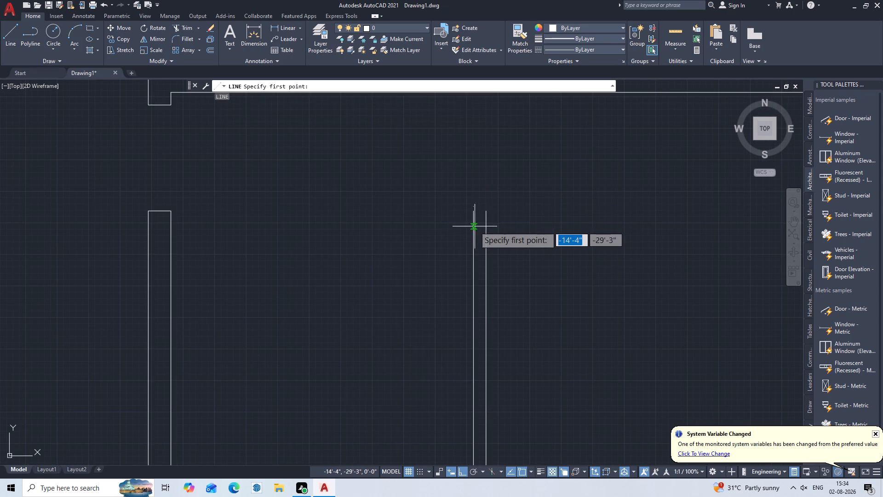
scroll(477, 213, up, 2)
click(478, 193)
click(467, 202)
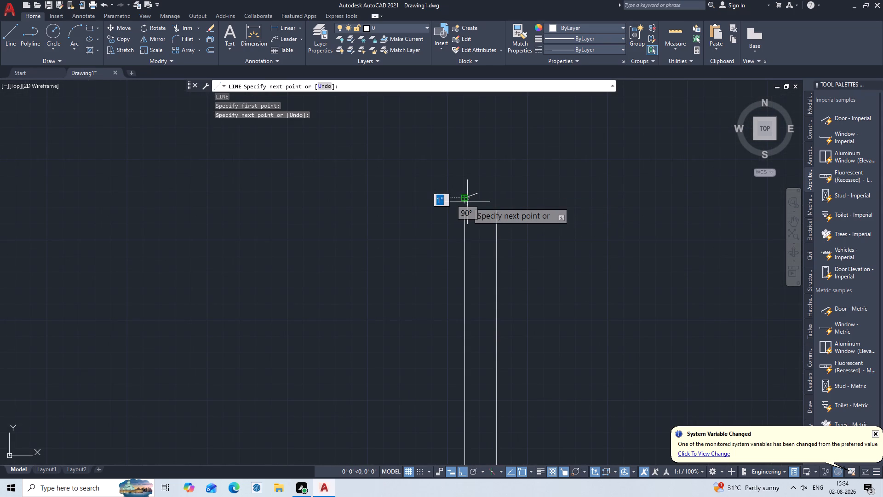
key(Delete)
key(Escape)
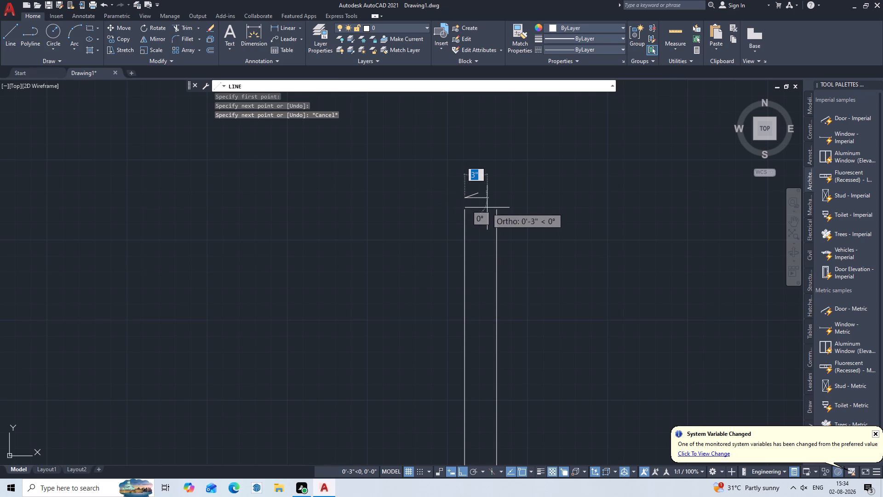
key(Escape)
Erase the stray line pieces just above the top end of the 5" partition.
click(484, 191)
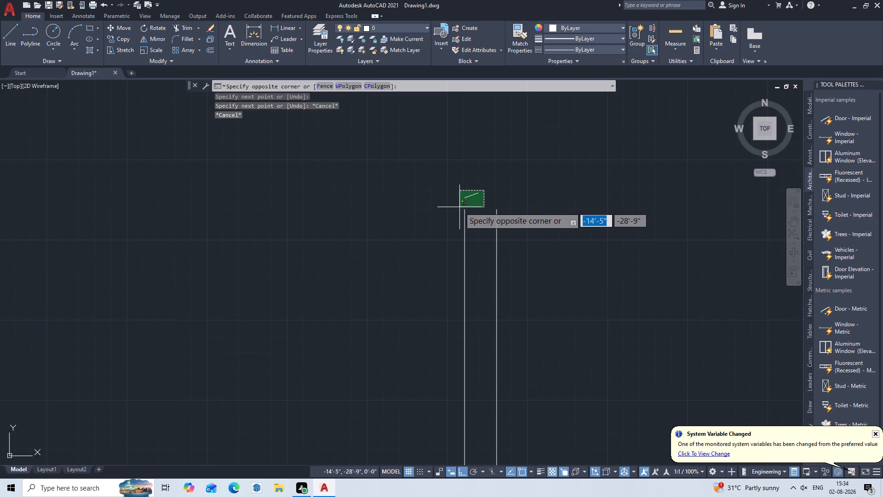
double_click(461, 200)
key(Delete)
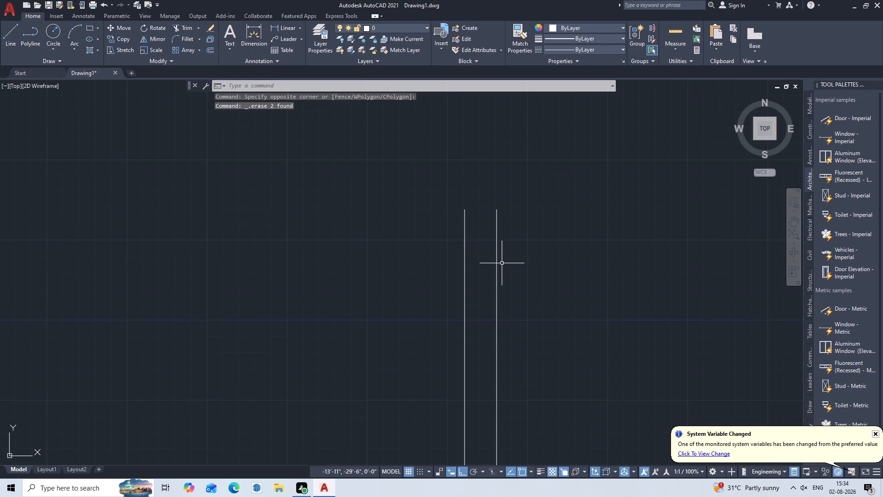
Draw a 5" horizontal line joining the two top endpoints of the upper left room's vertical partition.
key(l)
key(Return)
scroll(513, 217, up, 4)
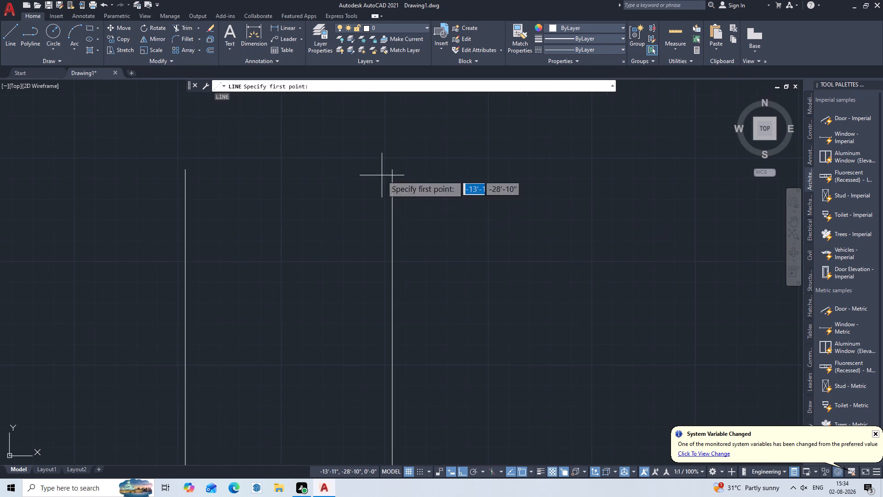
click(185, 170)
drag(185, 170, 189, 170)
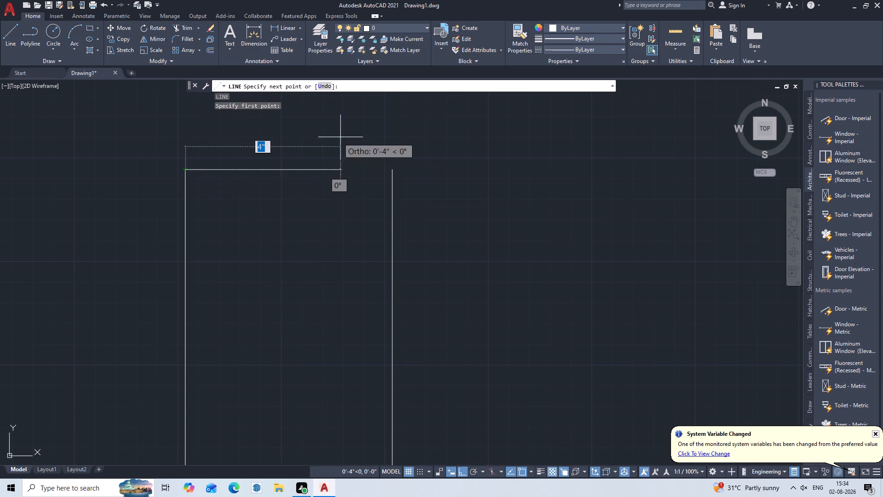
double_click(393, 167)
key(Escape)
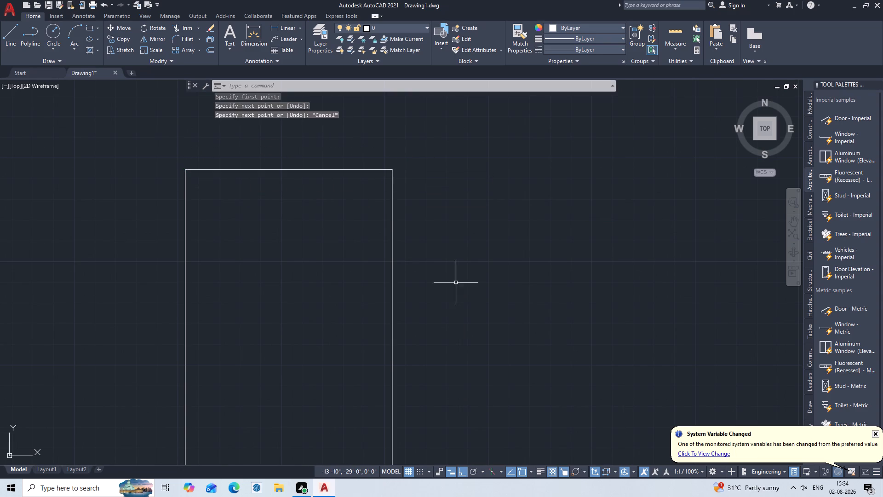
Measure the horizontal distance between the left rooms' vertical partition and the right-hand rooms' vertical partition with a linear dimension, without placing it.
scroll(463, 288, down, 8)
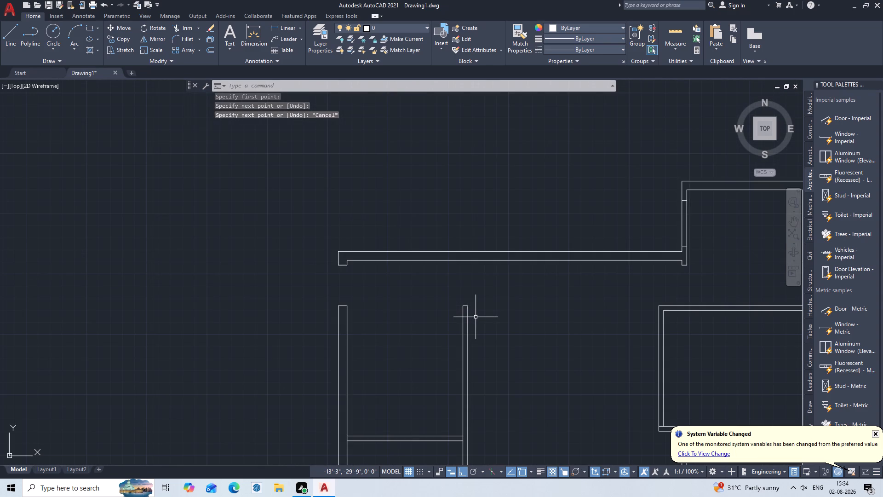
middle_drag(486, 325, 476, 256)
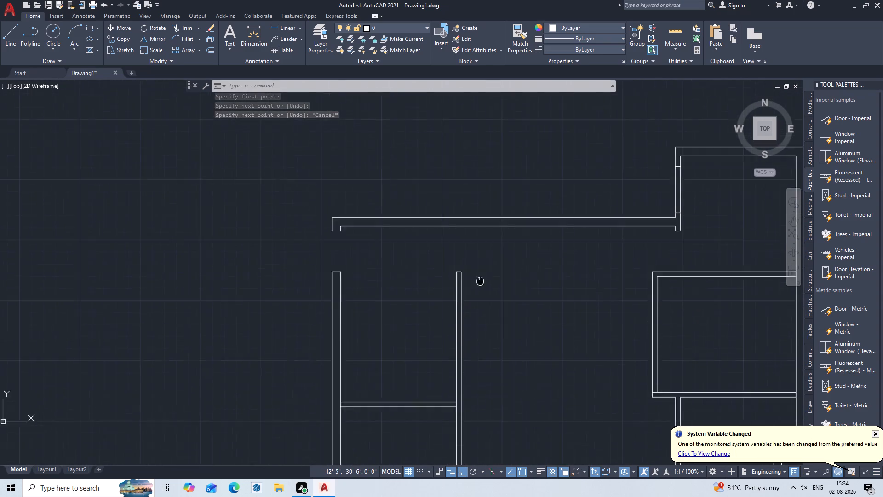
middle_drag(476, 256, 462, 201)
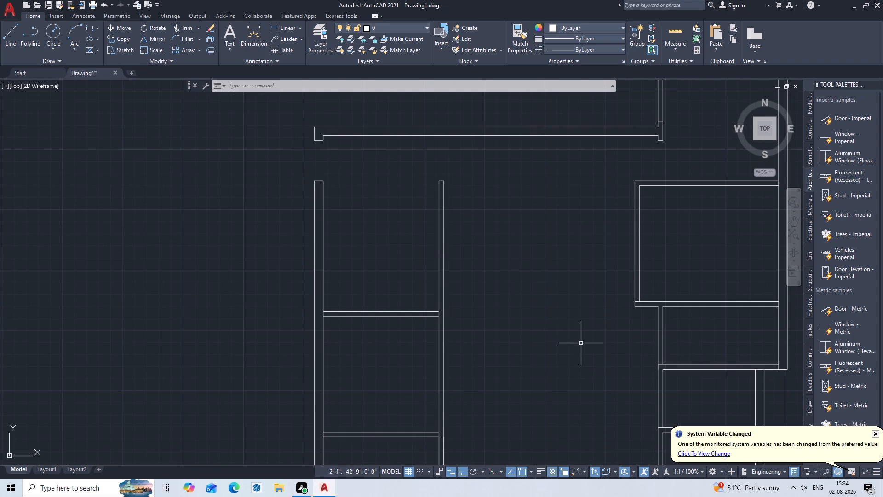
middle_drag(581, 343, 524, 248)
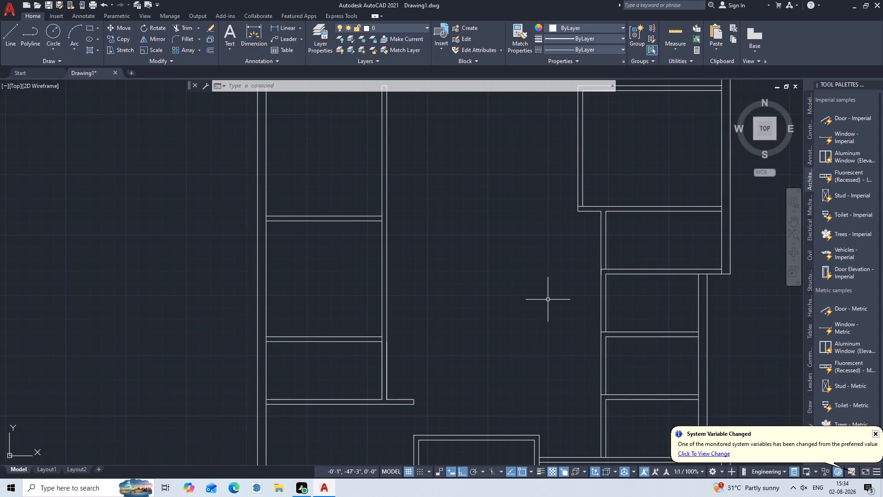
middle_drag(532, 355, 487, 260)
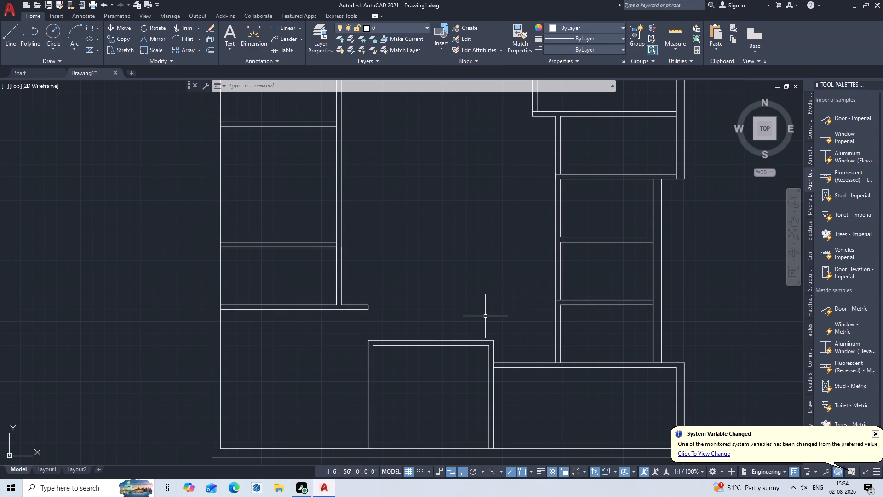
key(d)
key(l)
key(i)
key(Return)
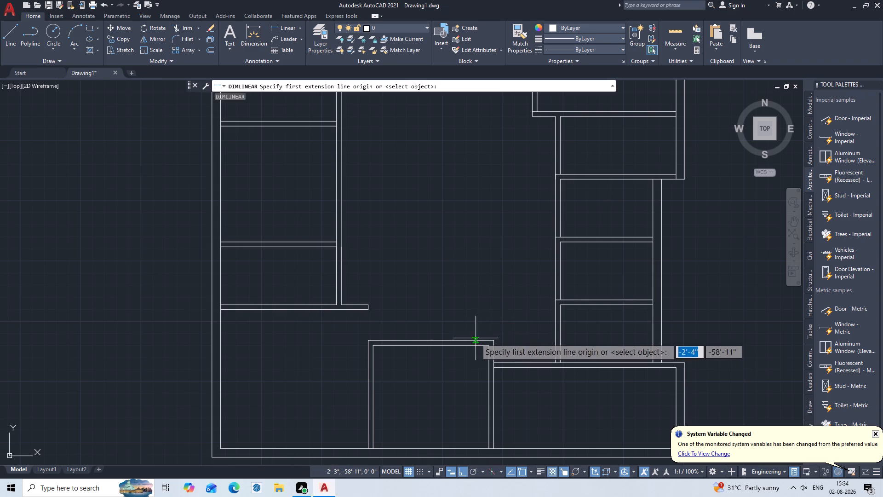
click(555, 299)
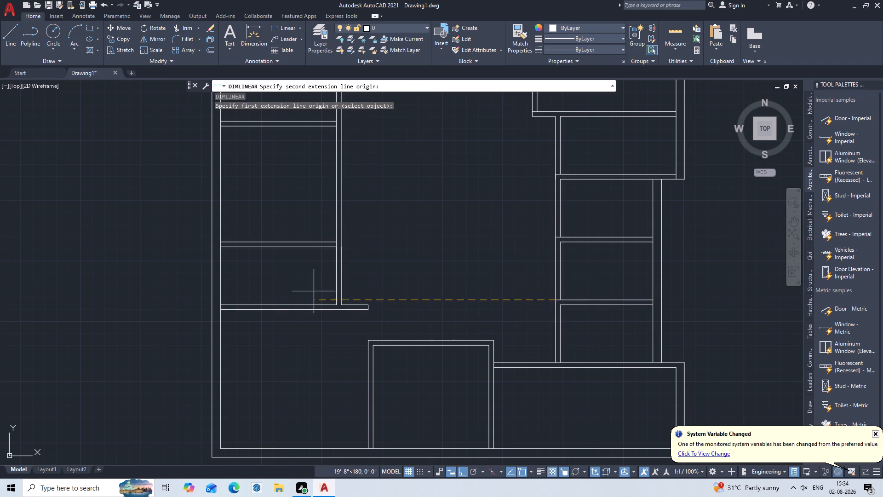
double_click(340, 306)
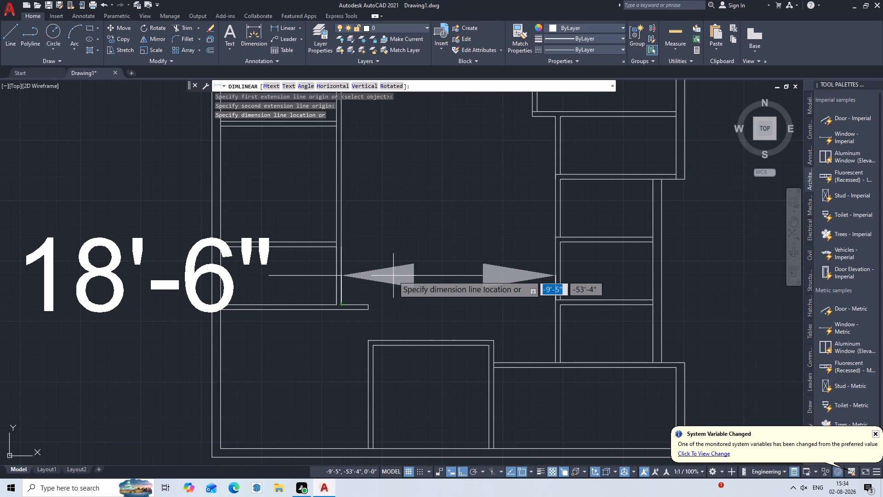
key(Escape)
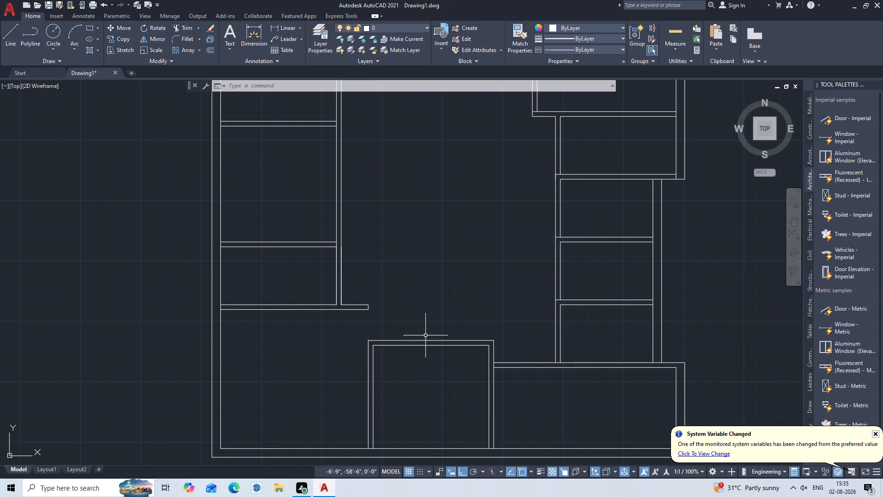
Offset the outer line of the left rooms' vertical partition 14'5" toward the right-hand rooms.
middle_drag(426, 335, 462, 448)
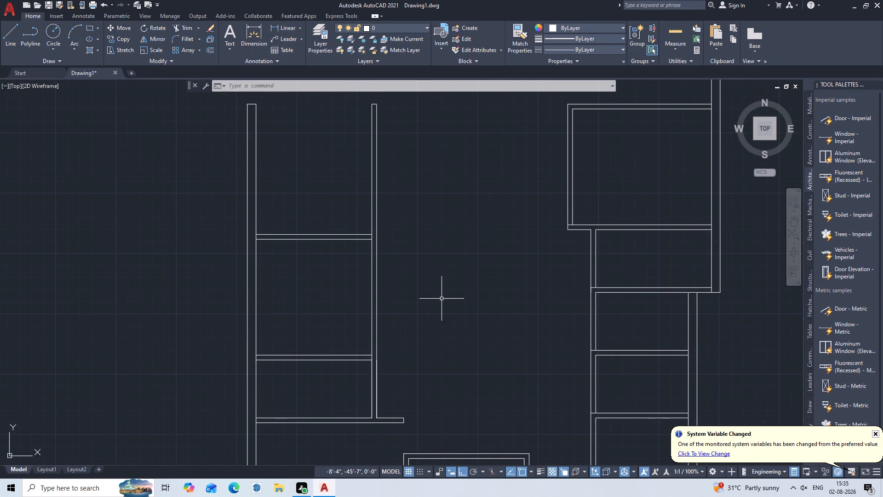
middle_drag(441, 299, 431, 362)
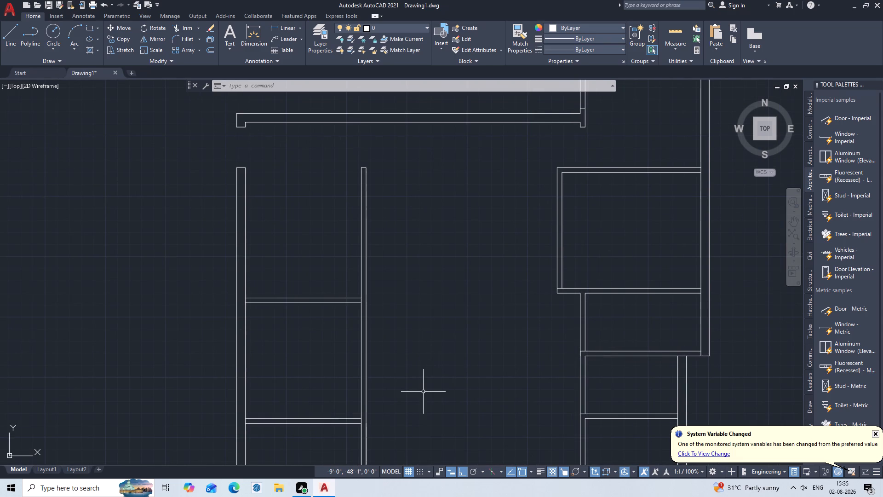
key(o)
key(Return)
key(1)
key(4)
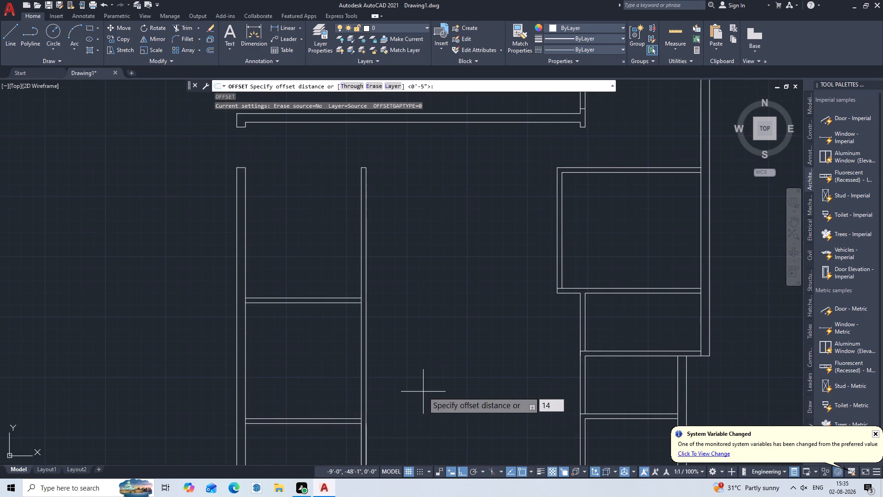
key(apostrophe)
key(5)
key(shift+quotedbl)
key(Return)
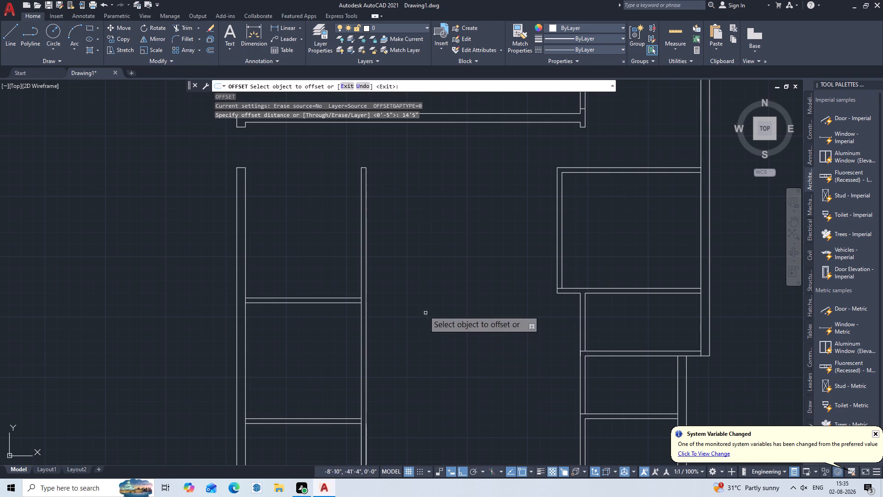
click(367, 236)
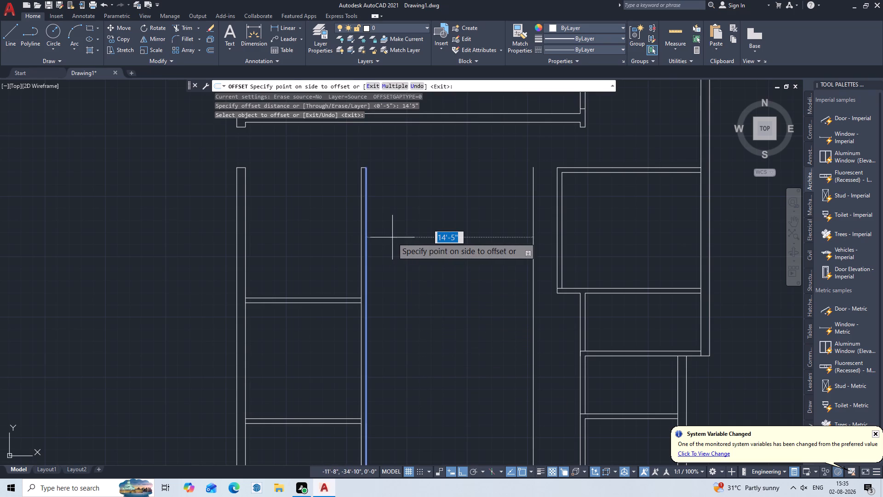
click(398, 241)
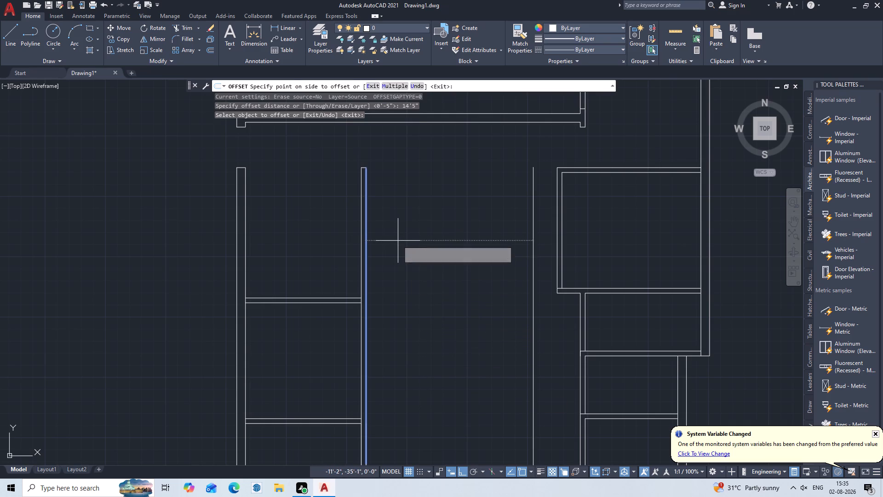
Extend both lines of the 5" horizontal partition below the upper left room to the 14'5" offset line.
key(Escape)
key(Escape)
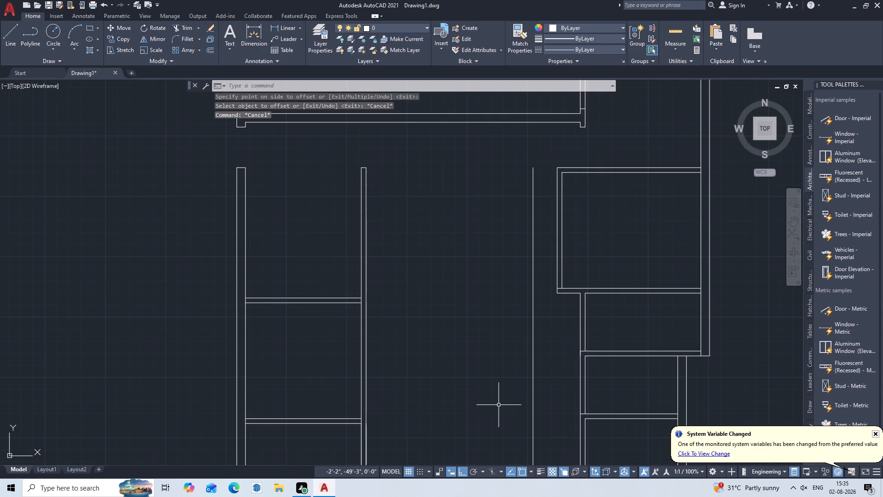
text(EX)
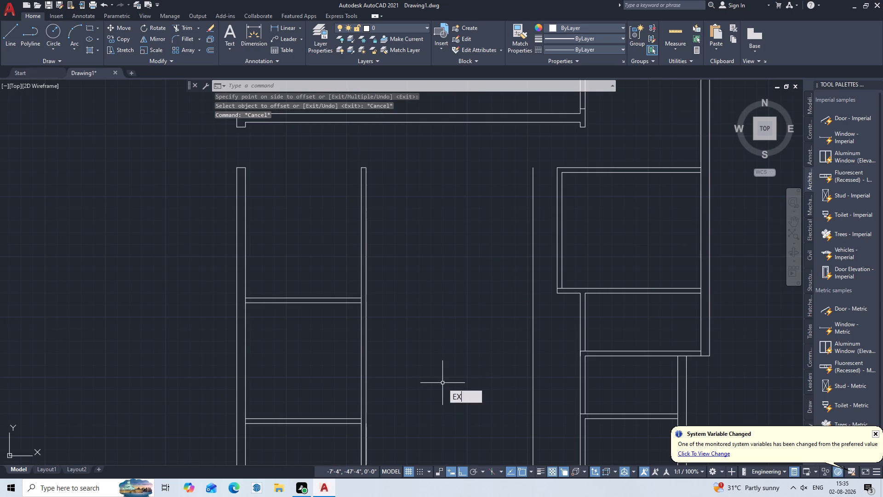
key(Return)
double_click(346, 288)
click(337, 344)
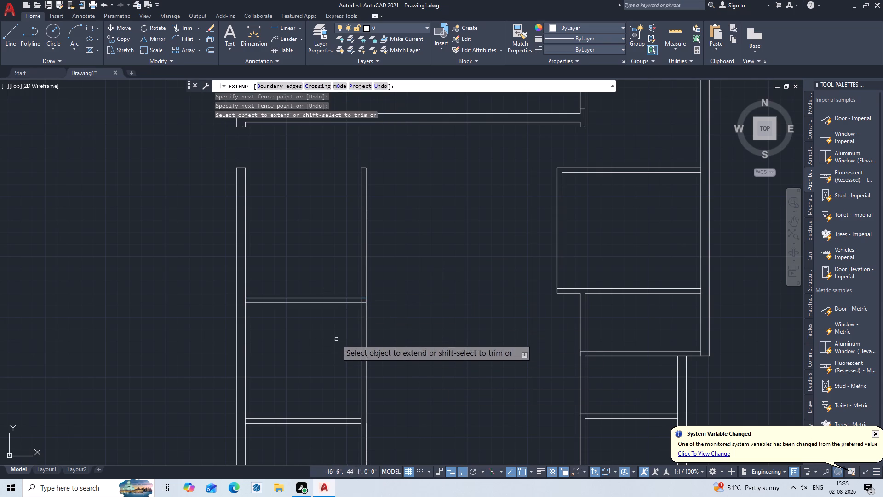
double_click(341, 284)
click(324, 356)
key(Escape)
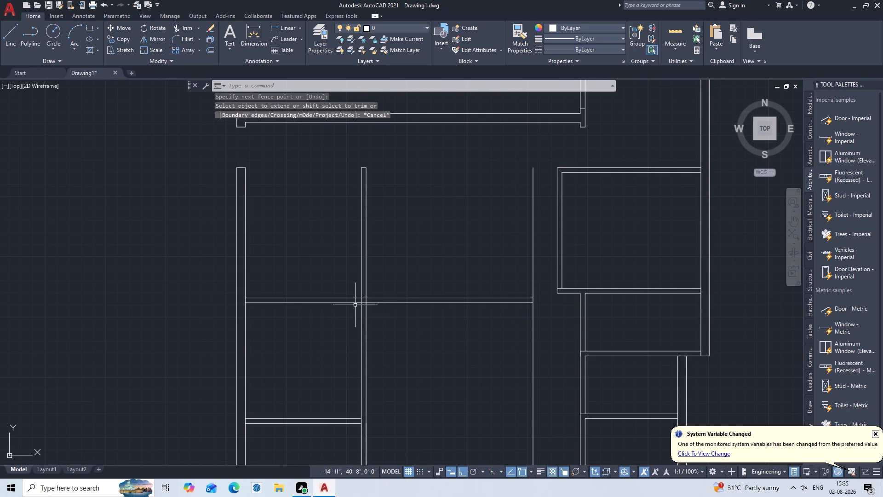
Trim the overlapping line pieces where the extended horizontal partition crosses the left rooms' vertical partition.
scroll(355, 305, up, 5)
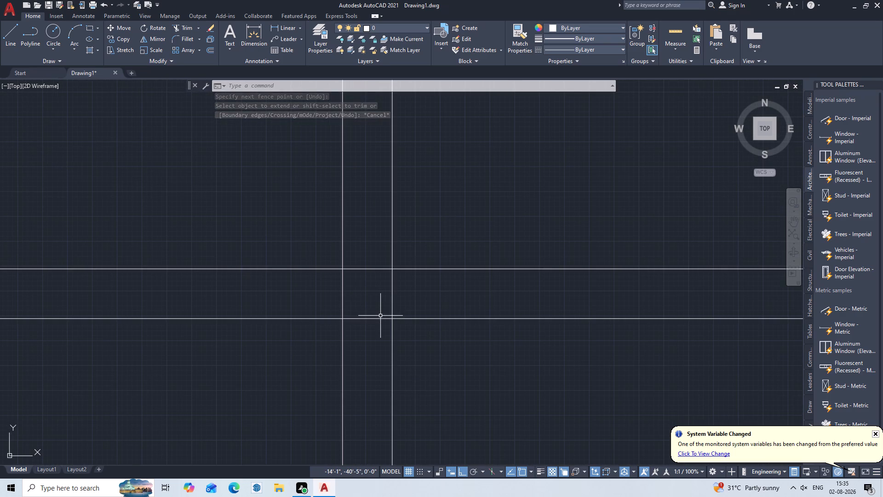
key(t)
key(r)
key(Return)
double_click(369, 257)
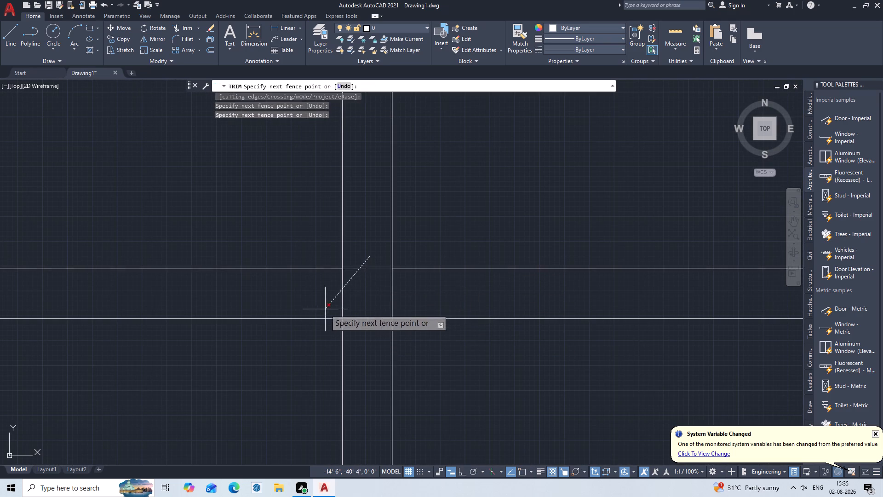
click(324, 311)
click(331, 309)
double_click(362, 323)
click(407, 291)
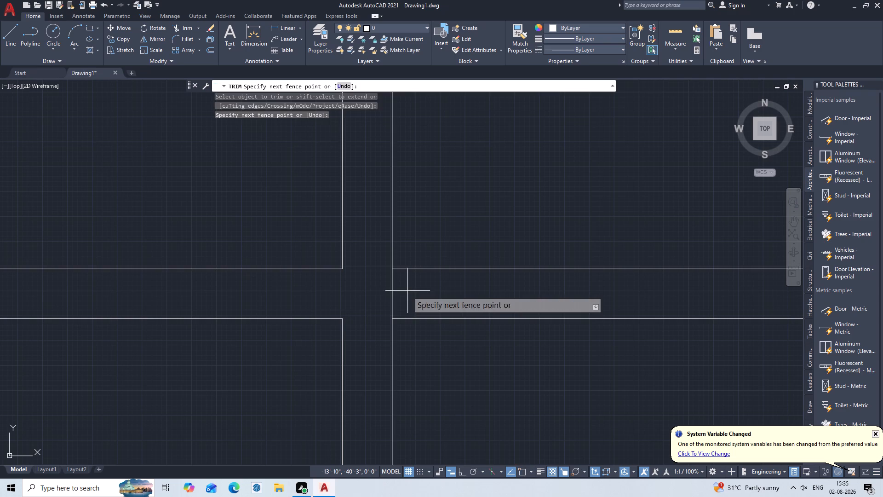
double_click(385, 295)
key(Escape)
scroll(385, 295, down, 7)
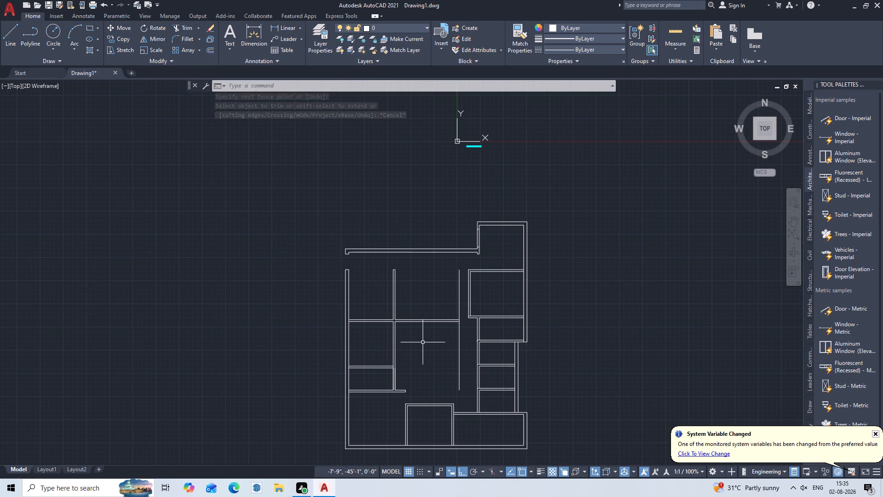
Trim the 14'5" offset line above and below the extended partition, keeping only the piece that closes its end.
scroll(449, 313, up, 2)
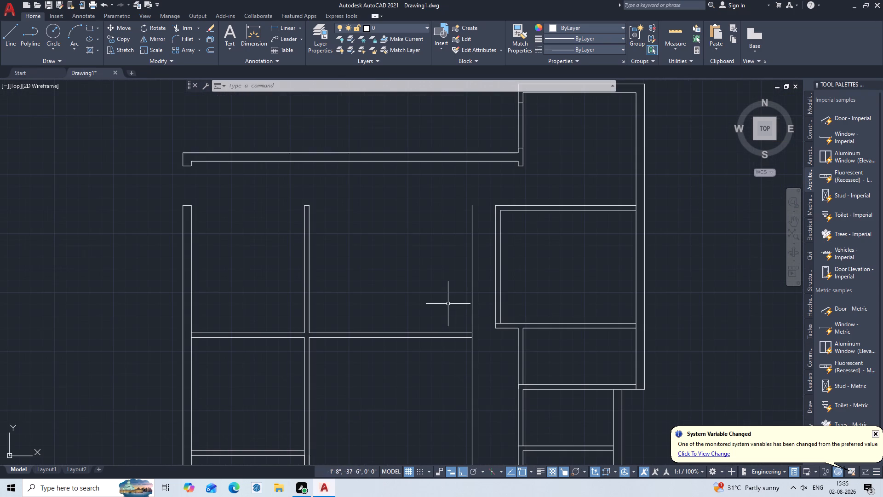
text(TR)
key(Return)
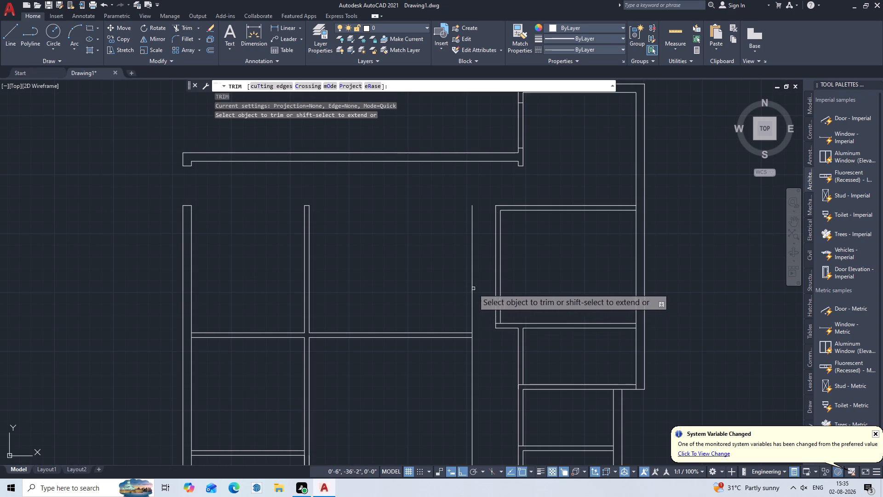
double_click(483, 279)
double_click(445, 312)
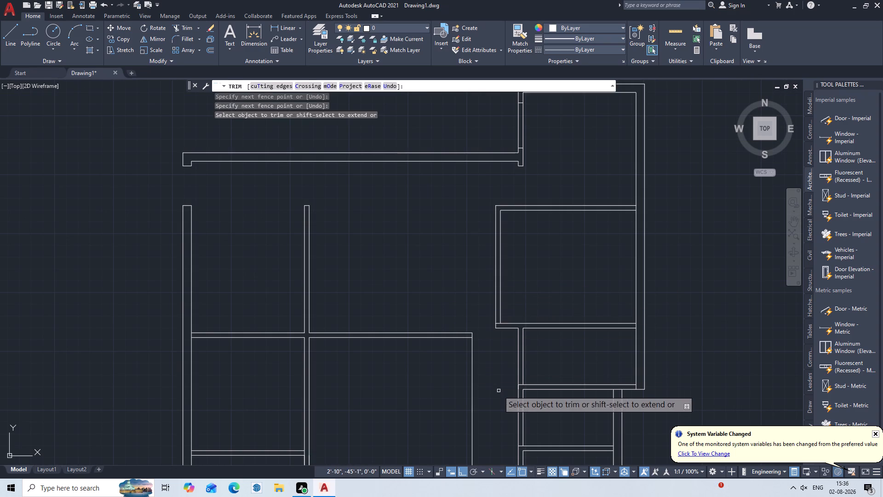
click(495, 390)
click(454, 419)
key(Escape)
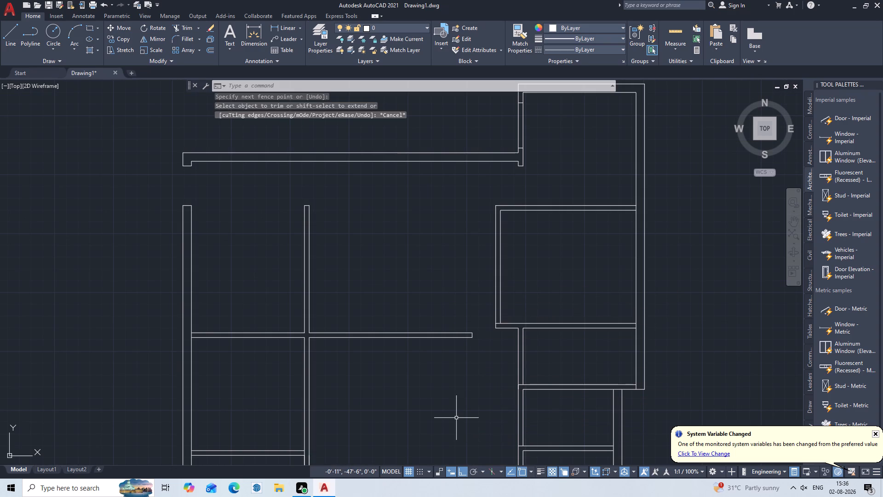
Extend the lower line of the central horizontal partition across the gap at the left rooms' vertical partition.
middle_drag(444, 383, 510, 326)
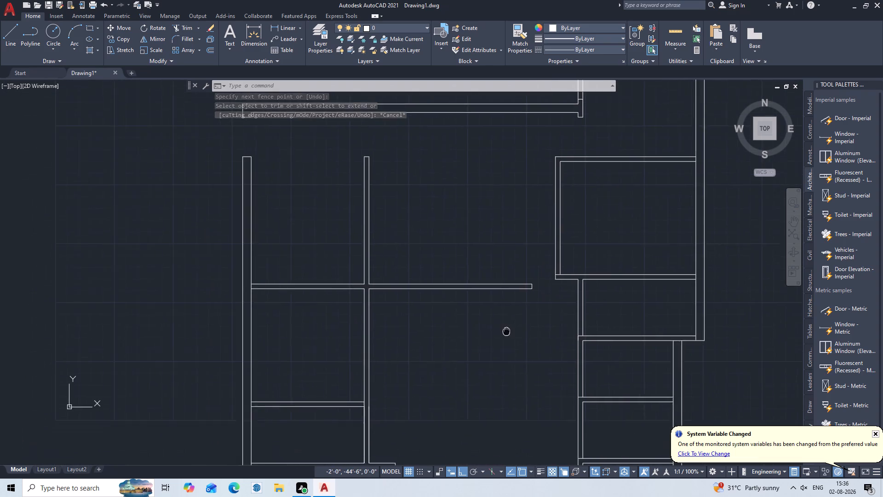
middle_drag(510, 326, 518, 314)
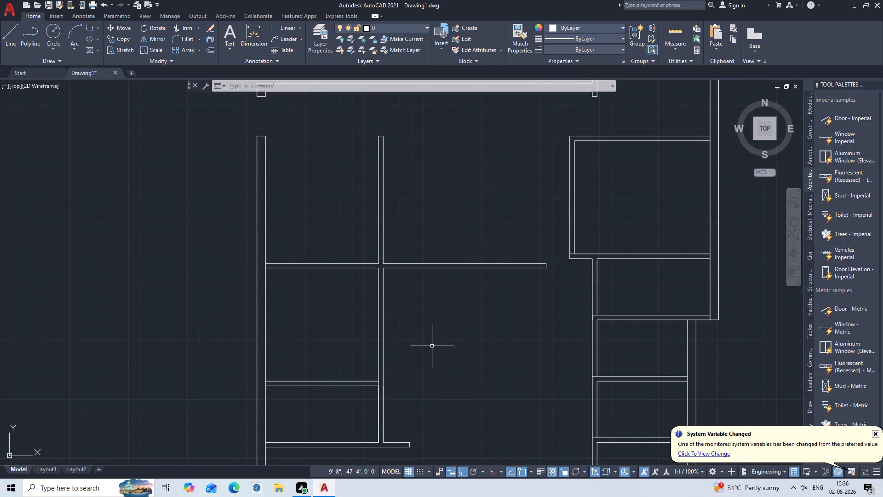
scroll(431, 325, up, 2)
middle_drag(351, 218, 425, 329)
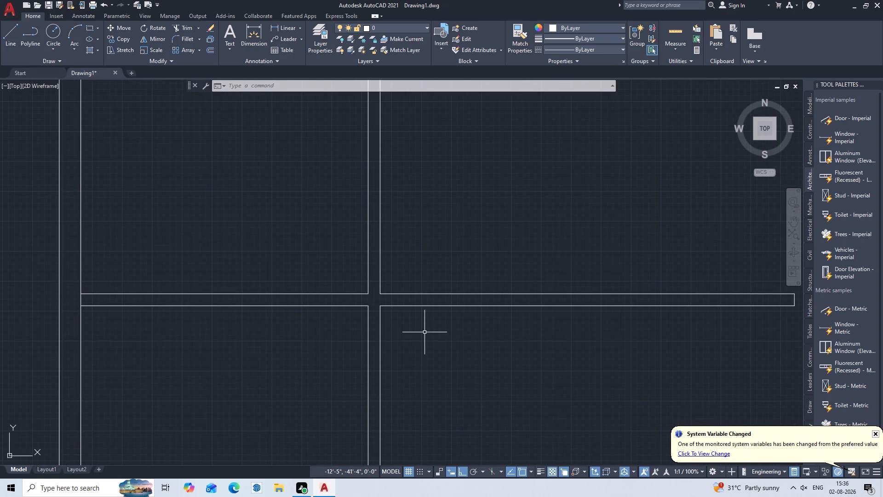
key(e)
key(x)
key(Return)
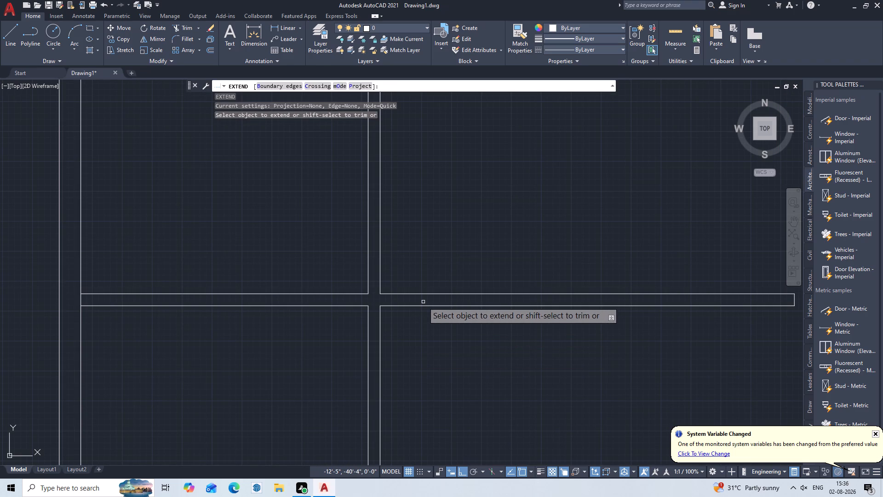
click(423, 302)
double_click(422, 319)
key(Escape)
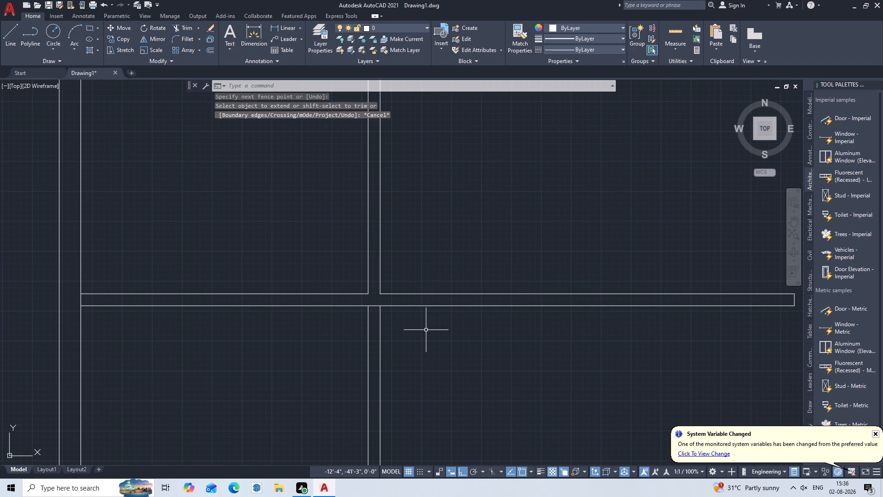
Extend the upper line of the short partition stub below the left rooms to the right-hand rooms' vertical partition.
middle_drag(433, 343, 418, 309)
scroll(418, 309, down, 2)
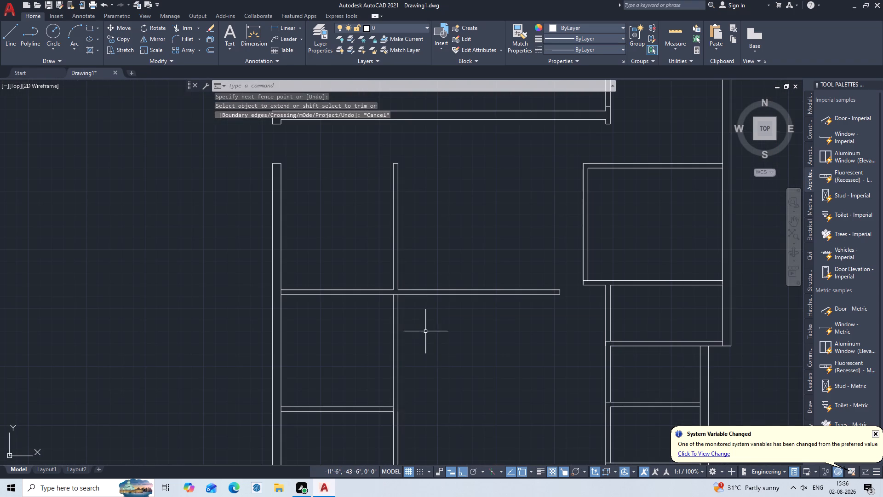
middle_drag(436, 344, 419, 300)
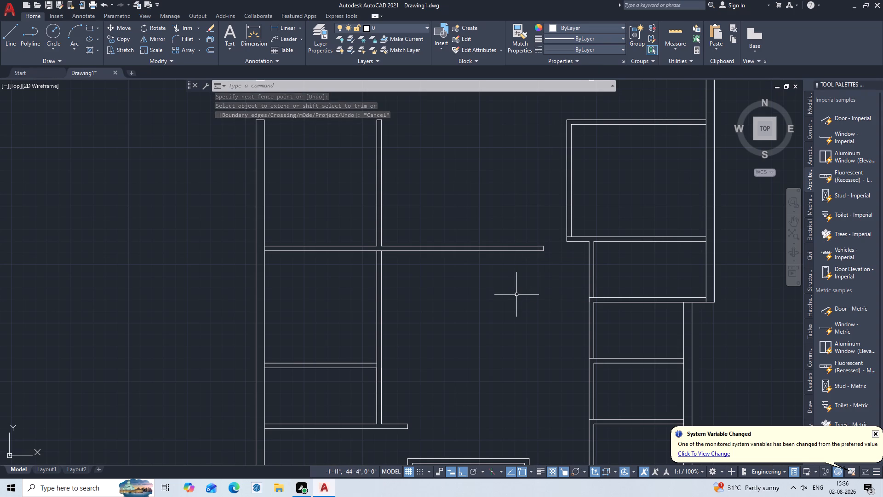
middle_drag(516, 296, 538, 223)
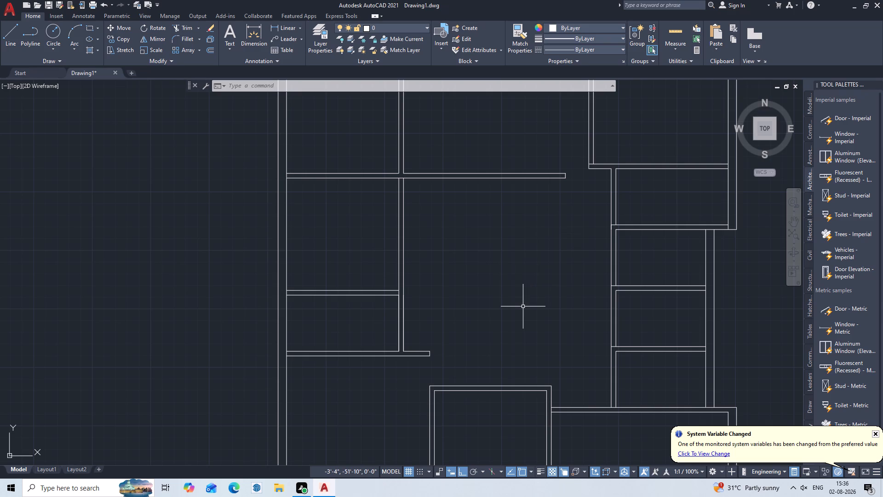
middle_drag(523, 306, 502, 223)
middle_drag(502, 223, 504, 219)
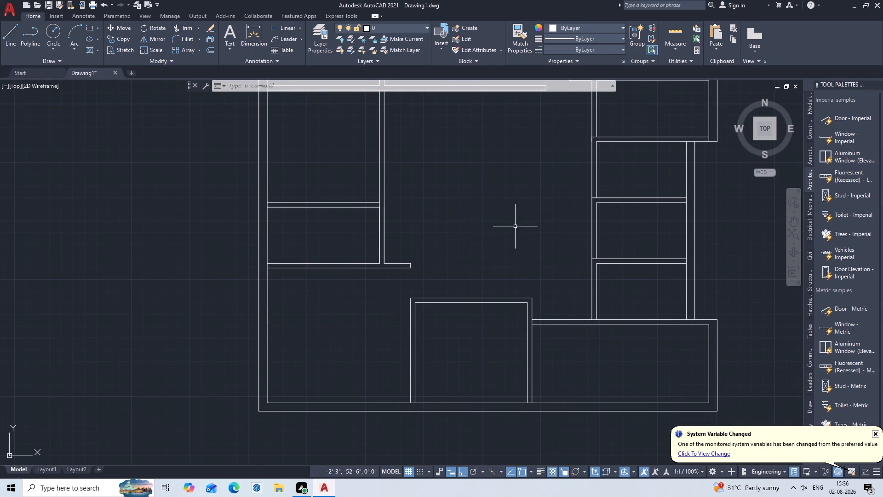
middle_drag(528, 271, 472, 304)
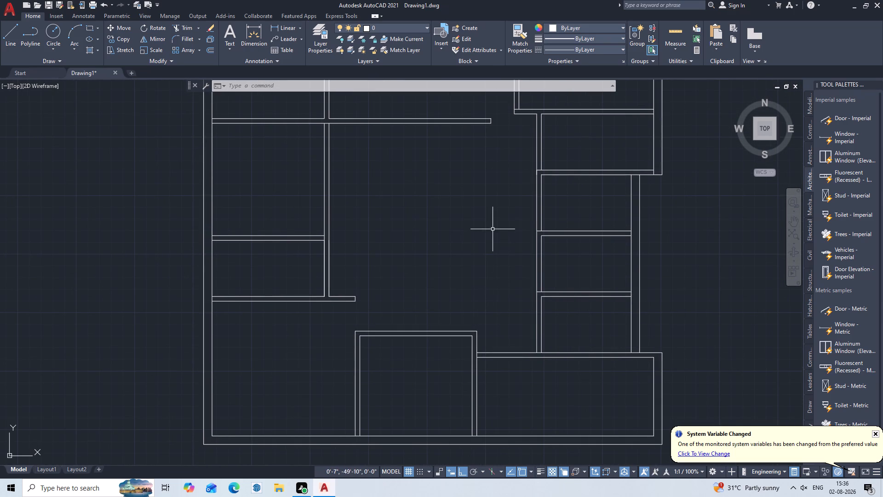
middle_drag(493, 228, 477, 277)
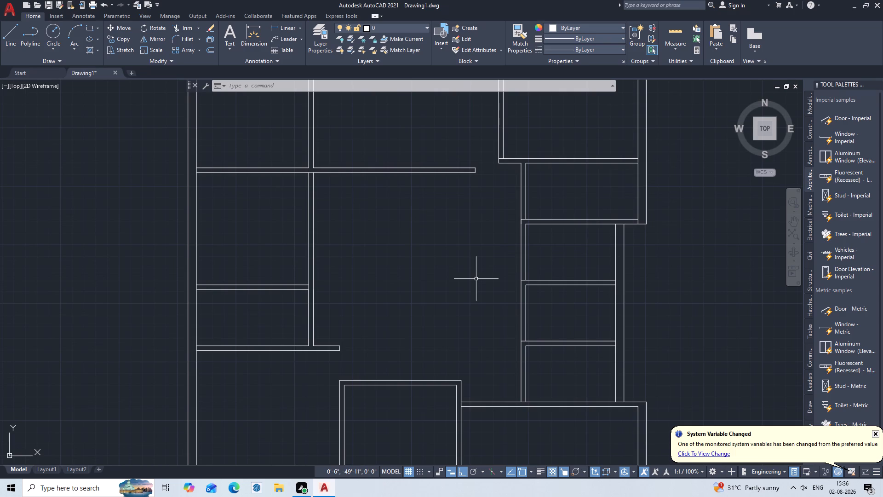
middle_drag(467, 277, 528, 255)
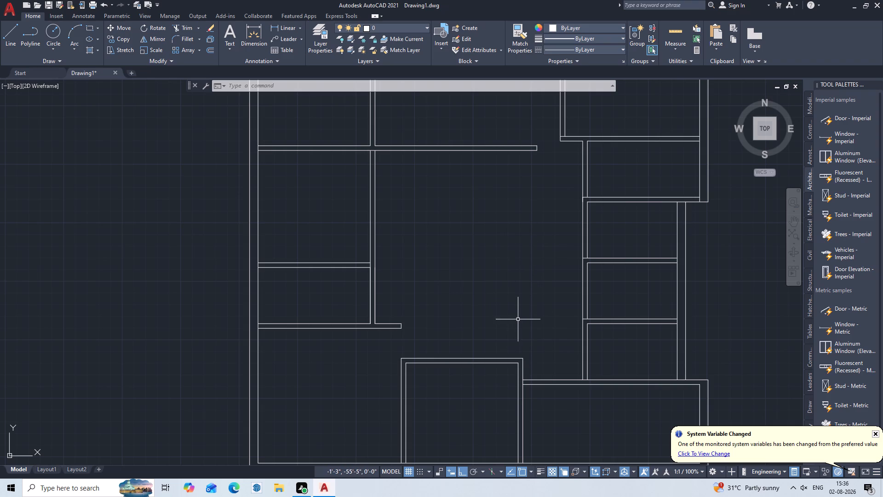
text(EX)
key(Return)
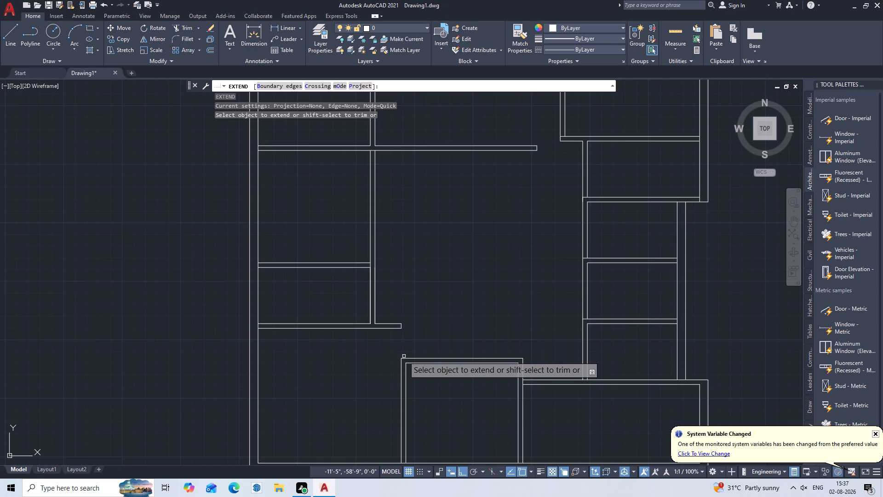
click(396, 323)
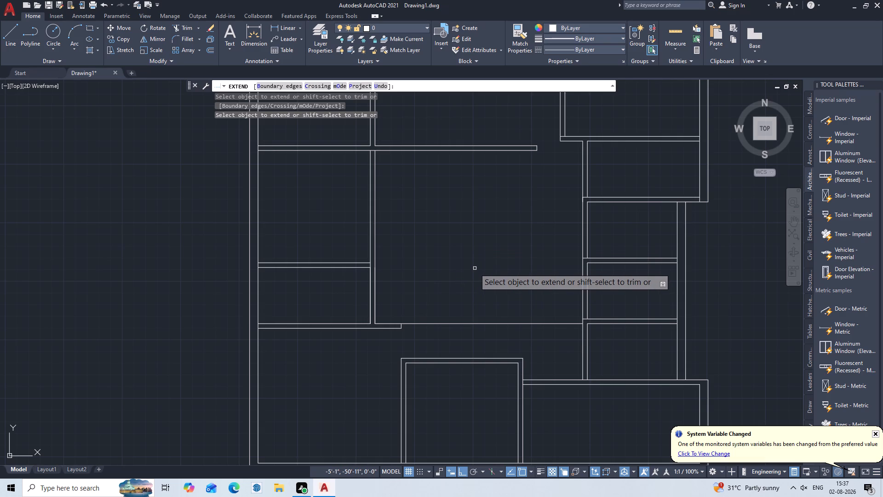
key(Escape)
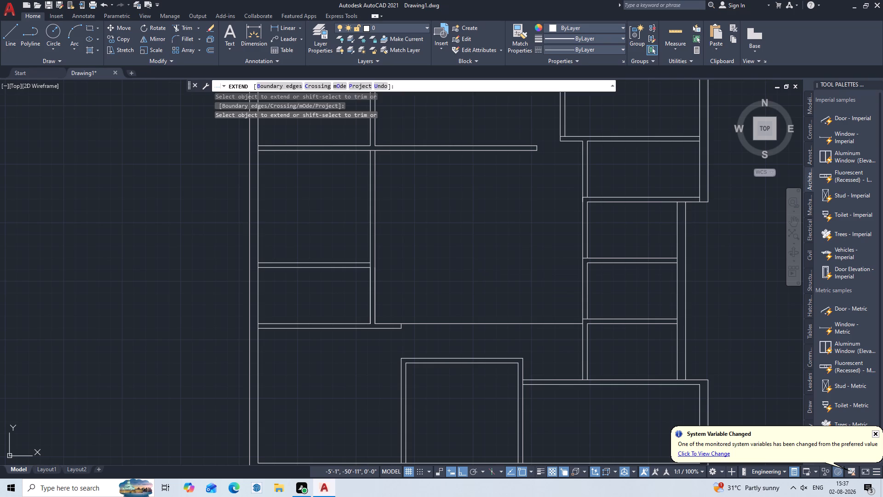
Offset the extended horizontal line 5" upward into the central area.
middle_drag(475, 268, 476, 294)
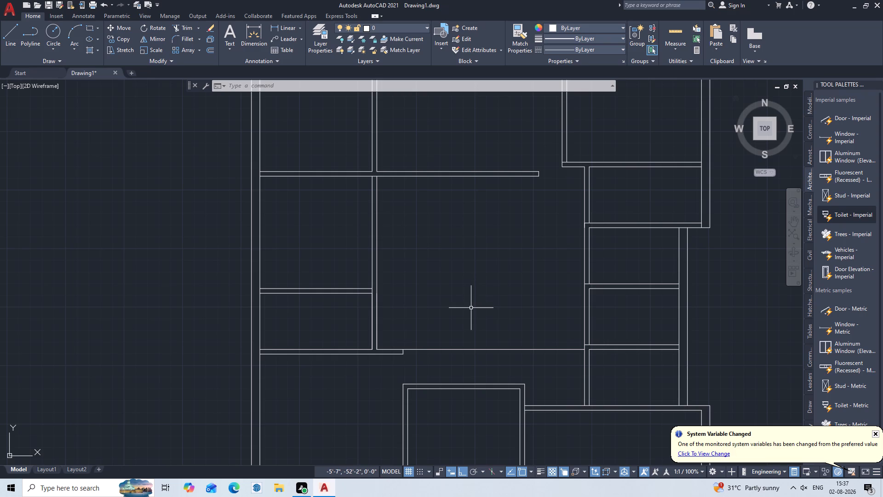
key(o)
key(Return)
key(5)
key(shift+quotedbl)
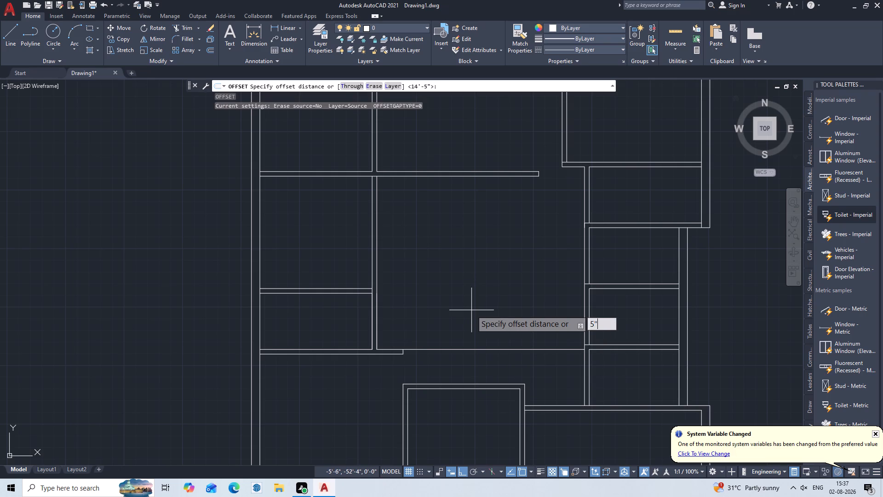
key(Return)
double_click(468, 351)
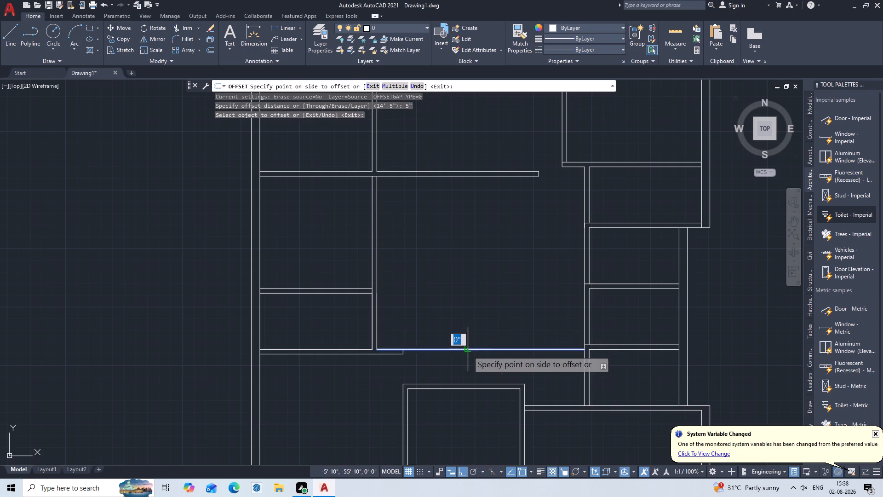
click(477, 335)
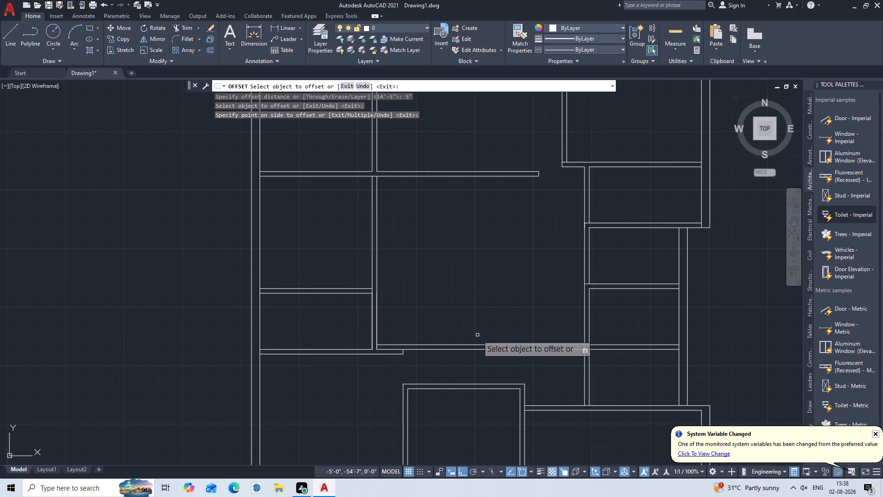
key(Escape)
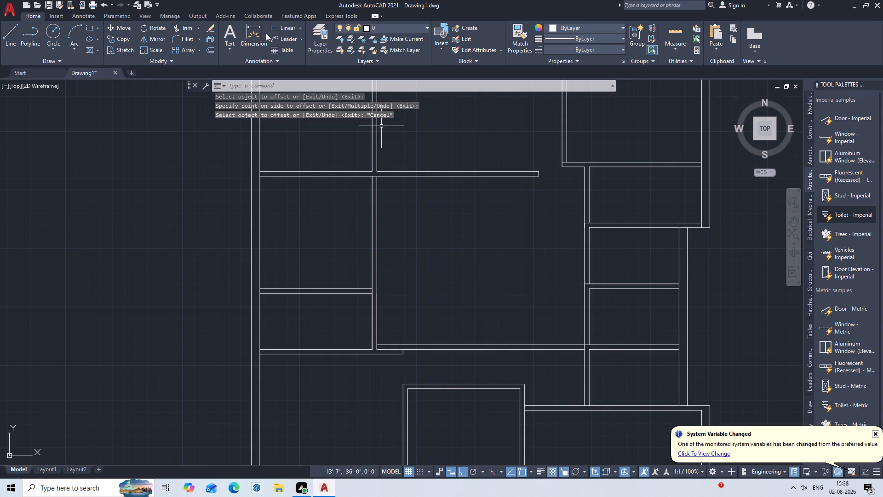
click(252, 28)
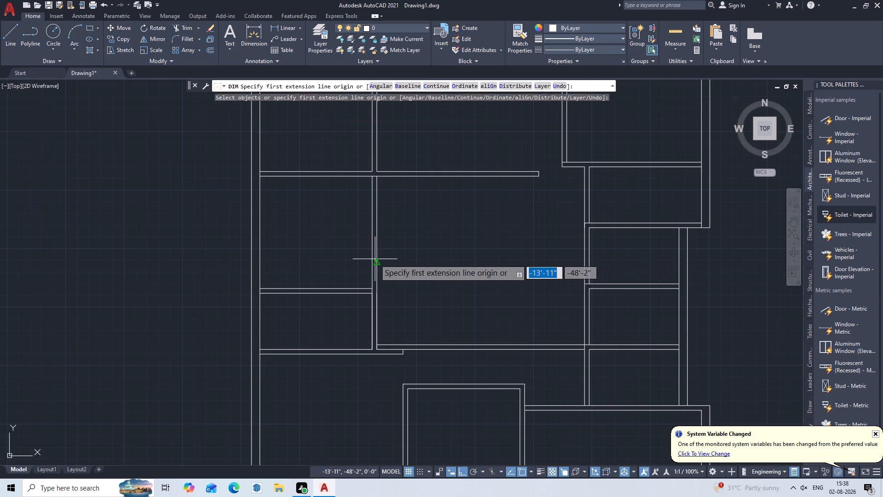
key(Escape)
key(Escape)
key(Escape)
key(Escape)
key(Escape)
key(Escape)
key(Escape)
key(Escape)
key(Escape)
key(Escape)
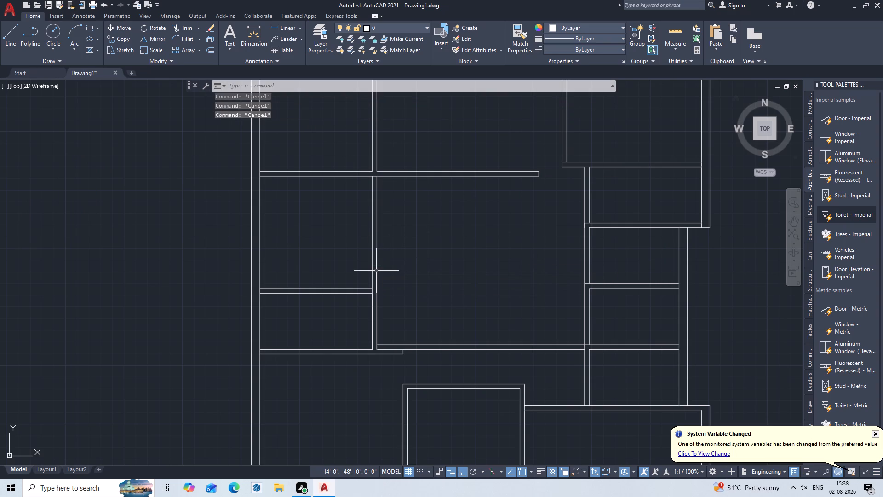
Set the Standard dimension style's text height to 2'-11.18".
key(d)
key(Return)
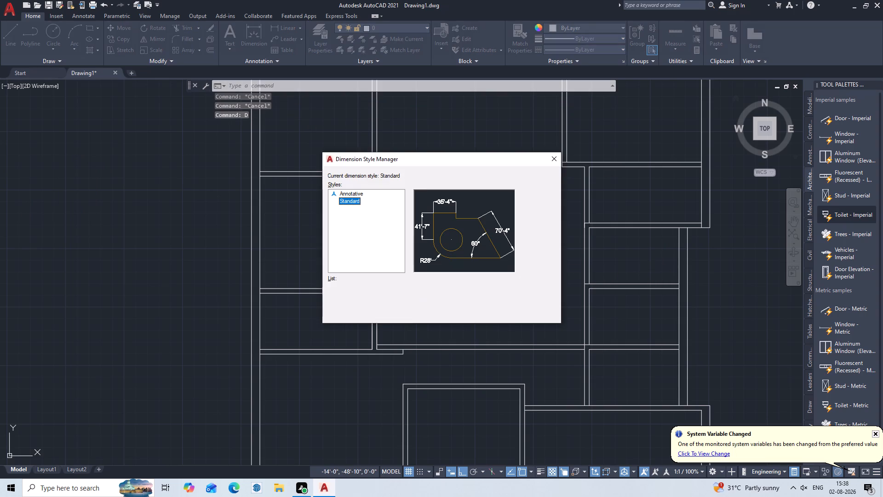
triple_click(543, 224)
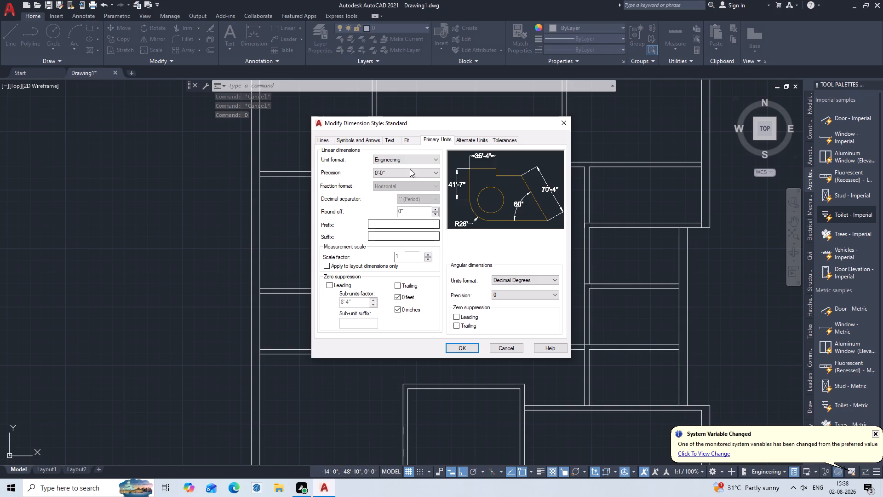
click(394, 142)
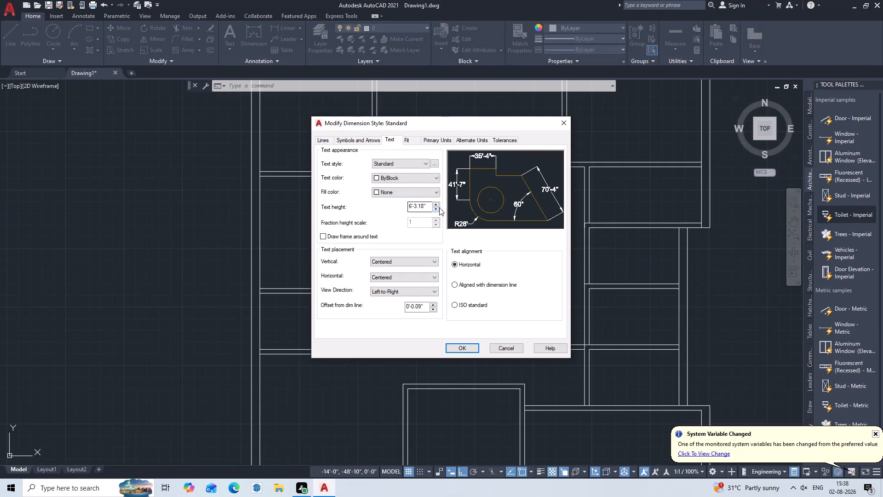
triple_click(435, 209)
click(435, 209)
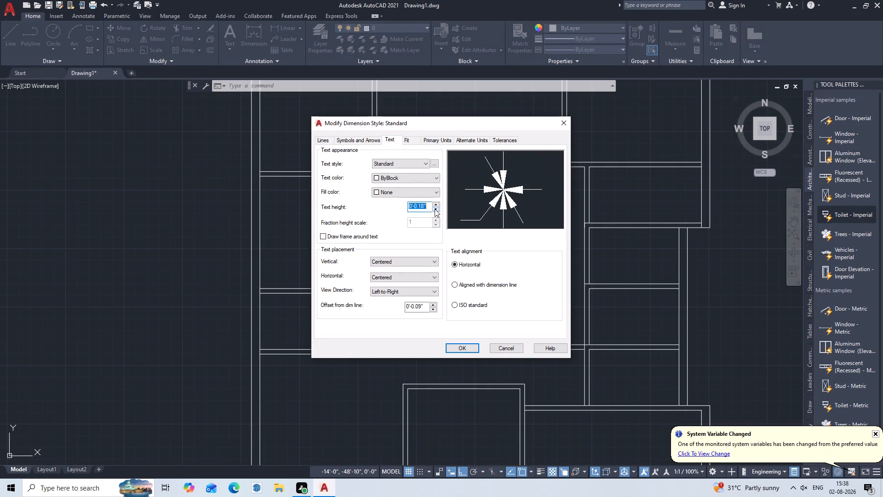
triple_click(437, 206)
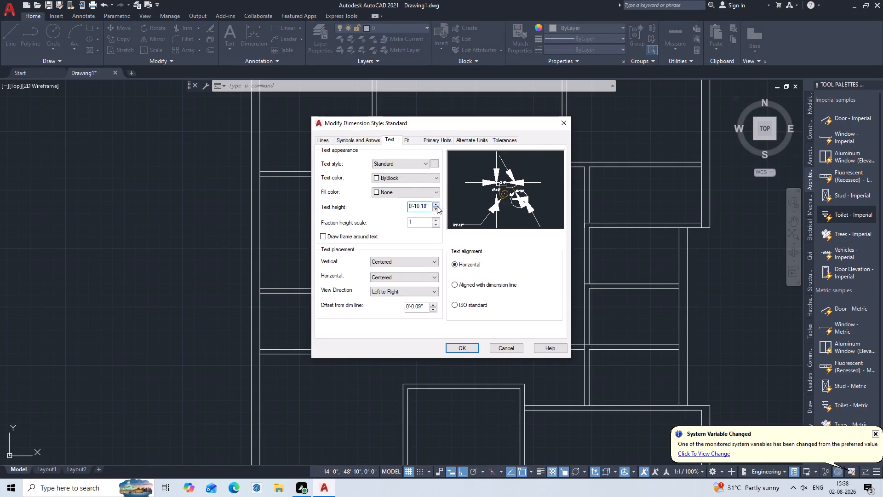
click(437, 206)
triple_click(437, 206)
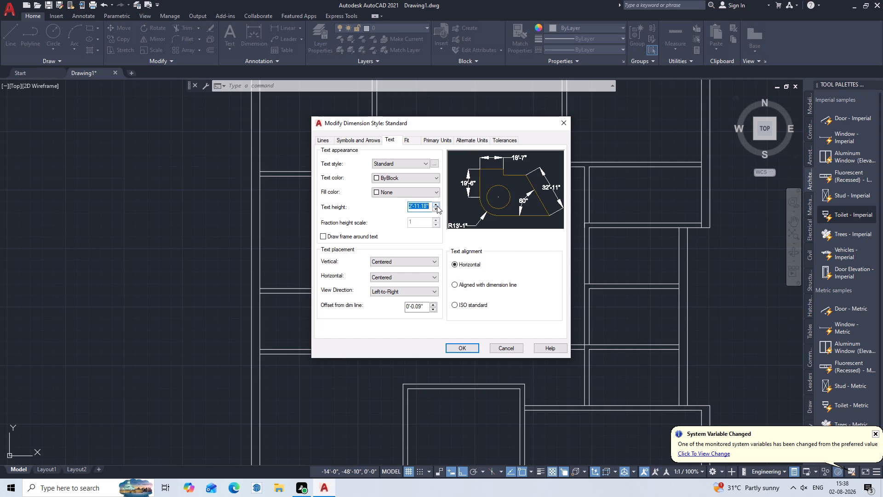
key(Escape)
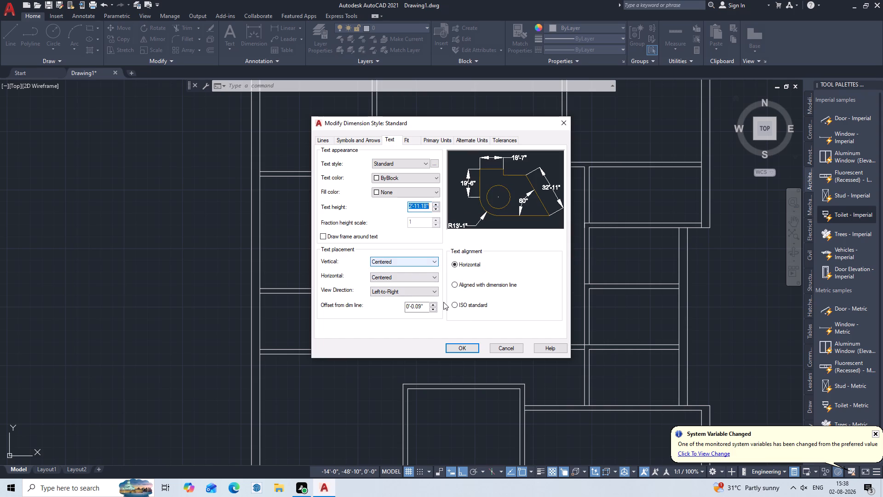
click(464, 347)
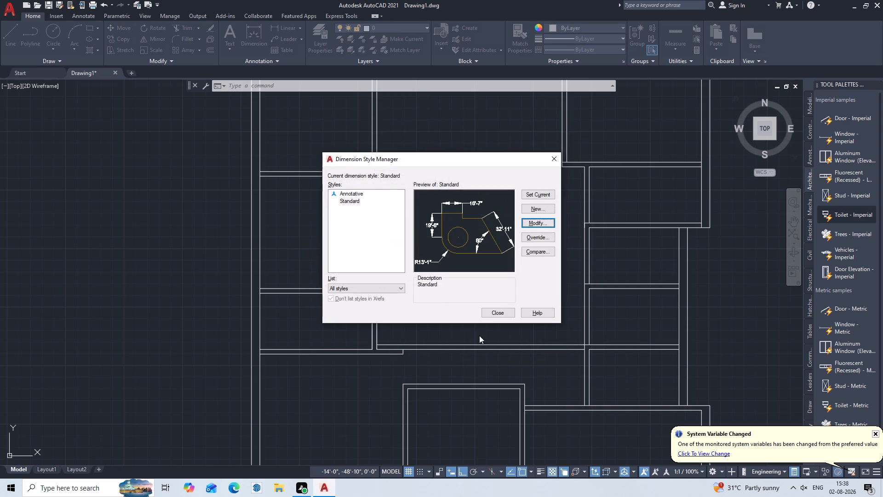
click(502, 313)
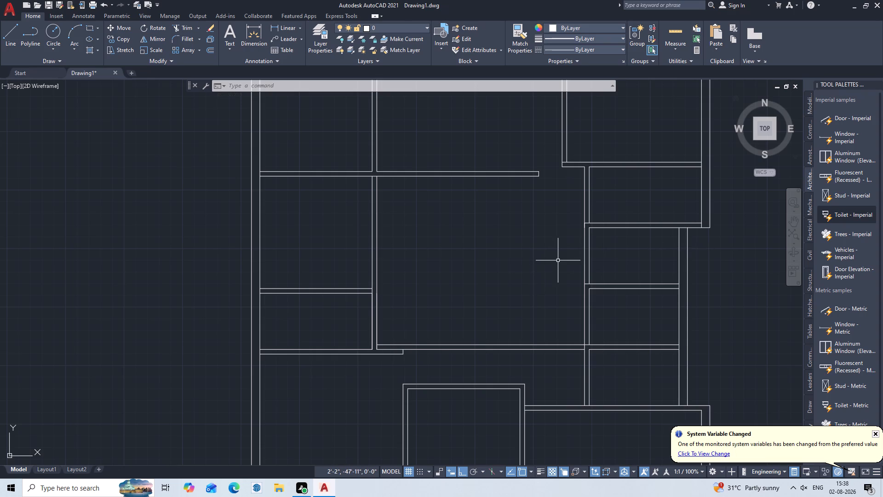
Measure the central area's width along the lower horizontal partition, from the left rooms' partition to the right-hand rooms' partition, with a linear dimension.
text(DL)
key(i)
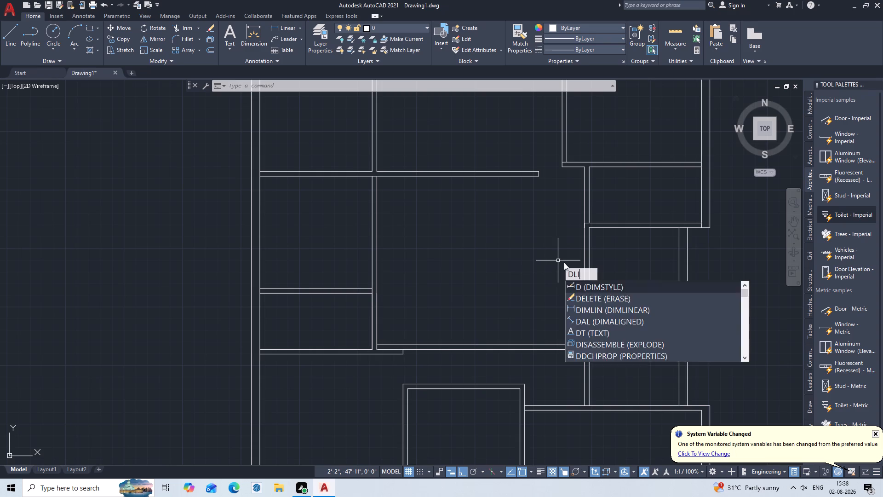
key(Return)
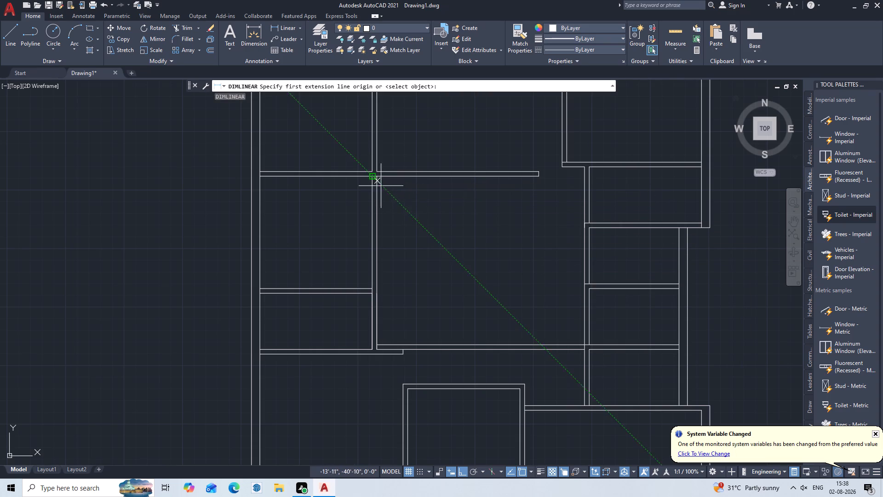
click(378, 343)
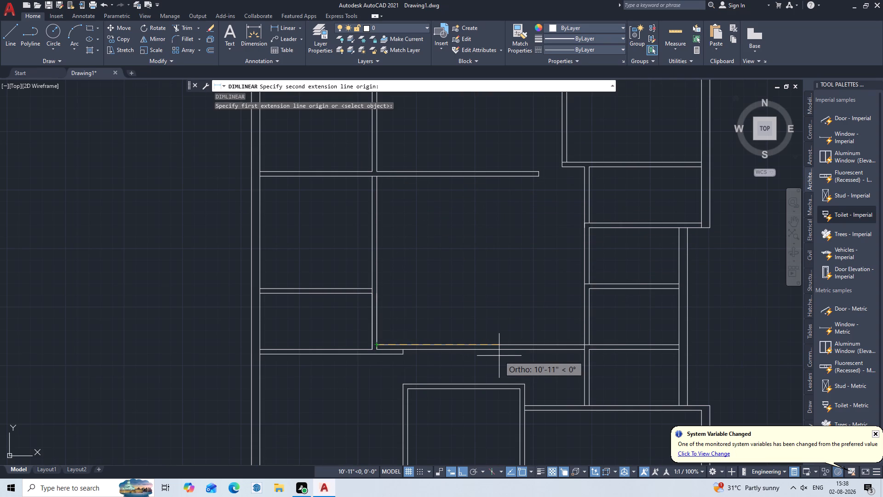
middle_drag(499, 356, 440, 288)
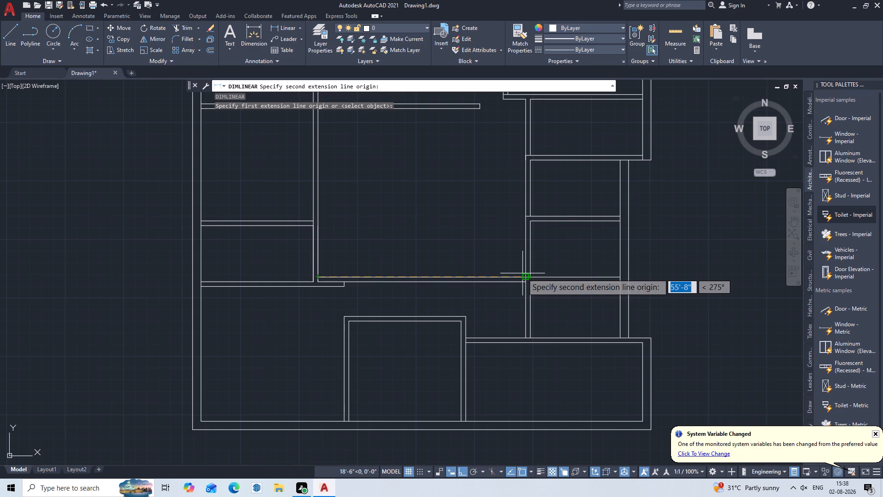
double_click(522, 273)
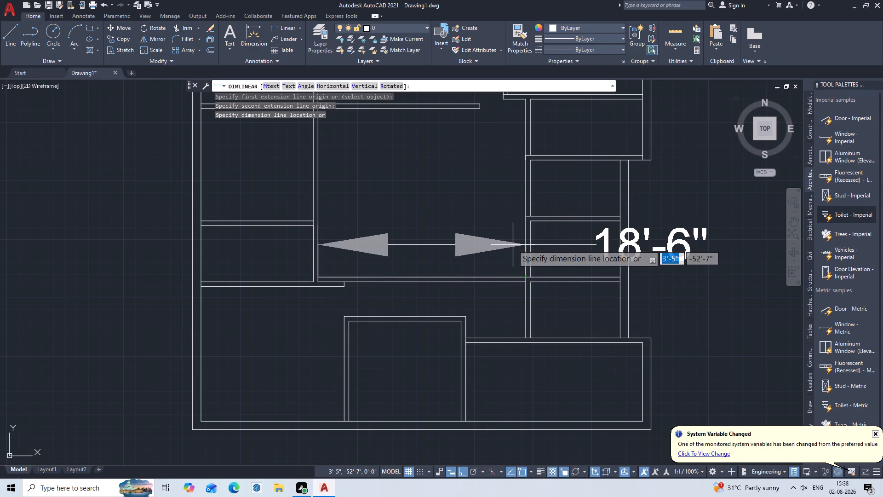
key(Escape)
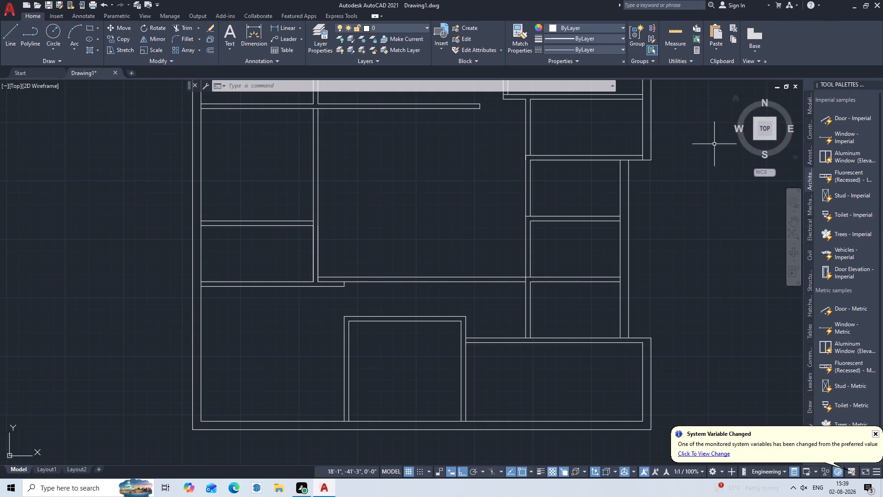
Offset the lower line of the central horizontal partition stub 3' downward into the central area.
middle_drag(455, 243, 446, 346)
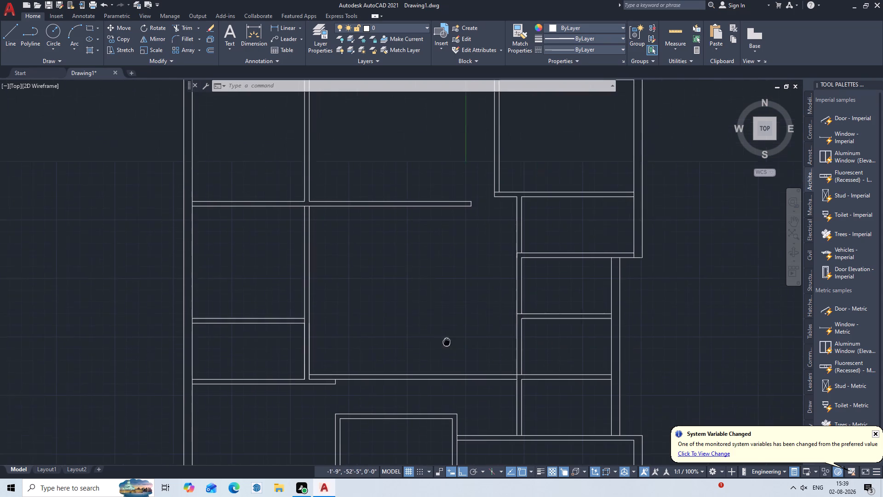
middle_drag(446, 346, 446, 347)
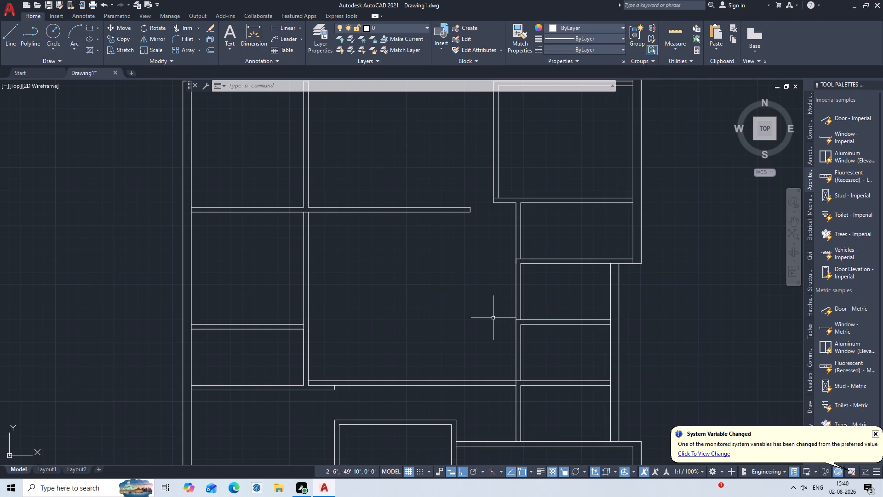
key(o)
key(Return)
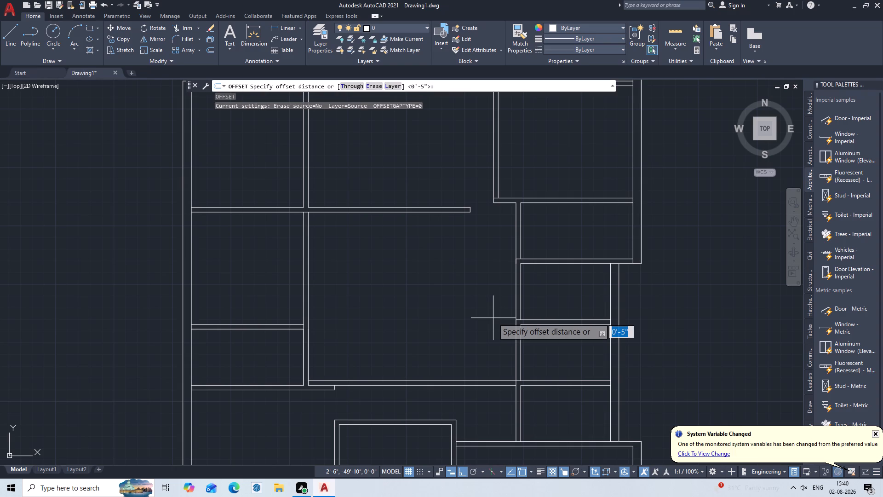
key(3)
key(apostrophe)
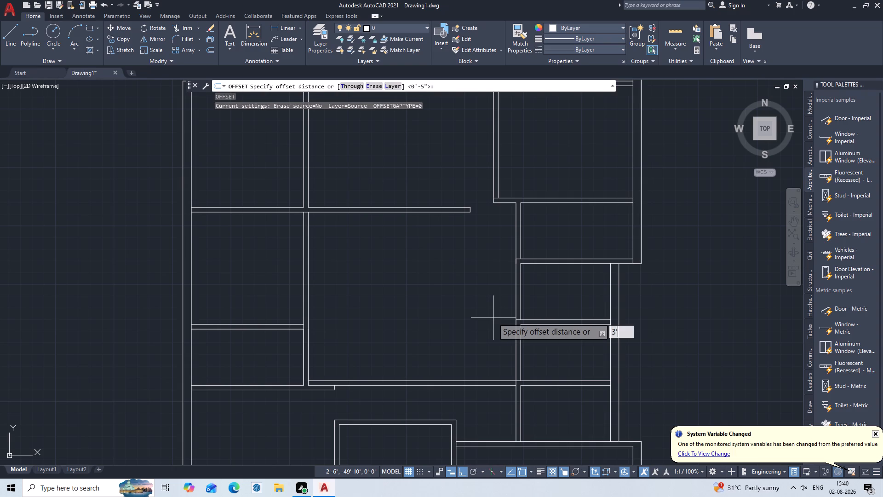
key(Return)
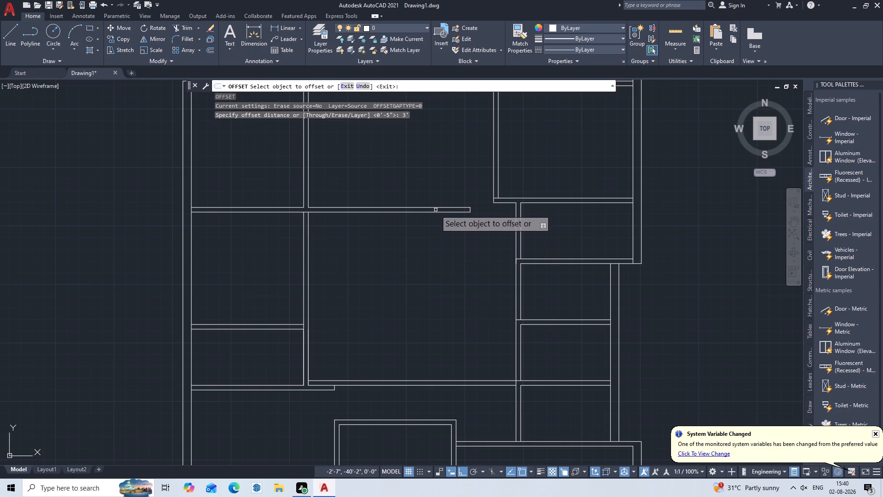
click(436, 213)
click(439, 236)
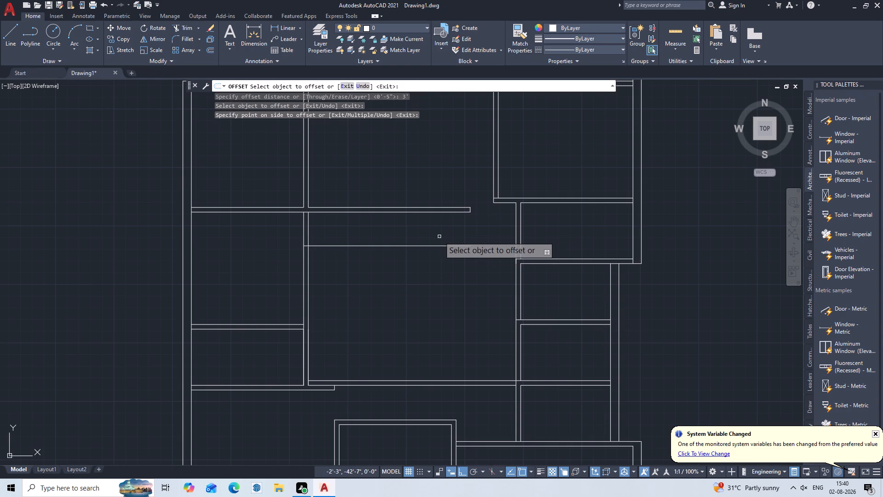
key(Escape)
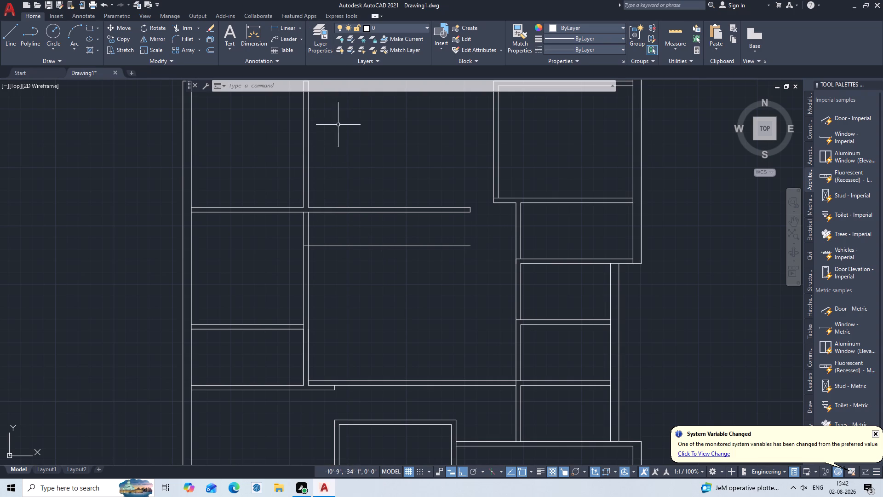
Measure the central area's width again along the upper line of the lower horizontal partition, between the left and right-hand vertical partitions.
click(265, 32)
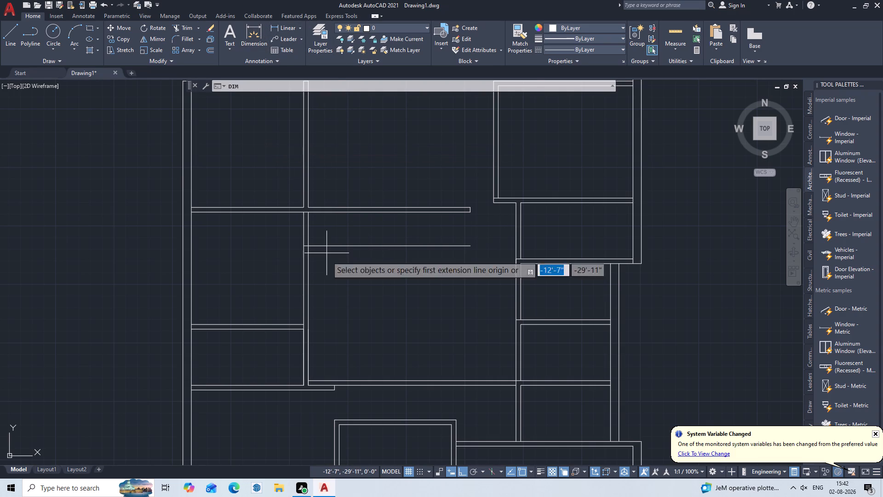
click(311, 378)
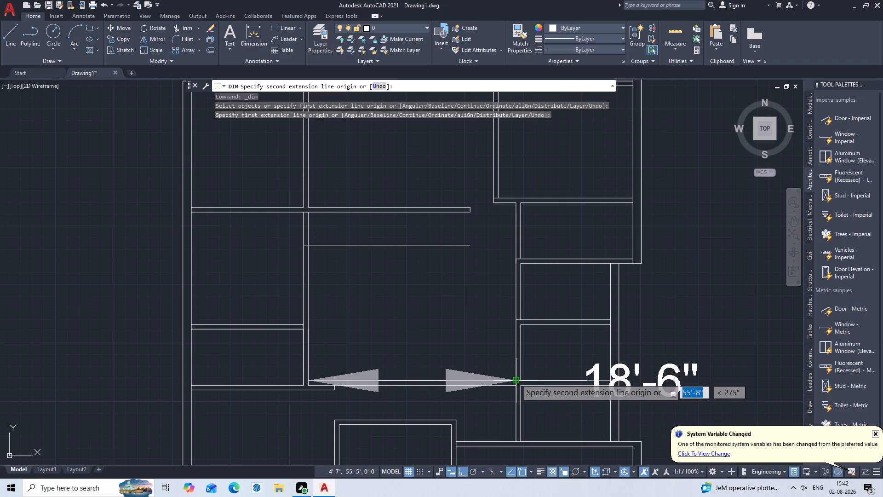
double_click(516, 381)
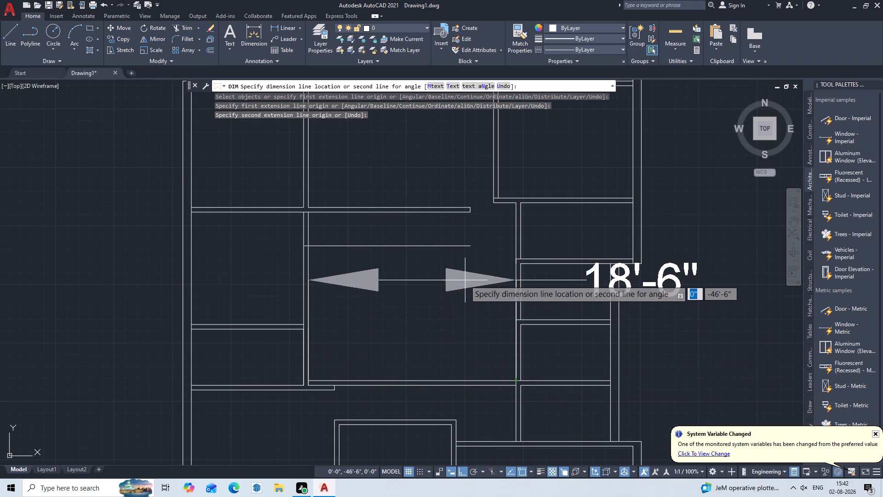
key(Escape)
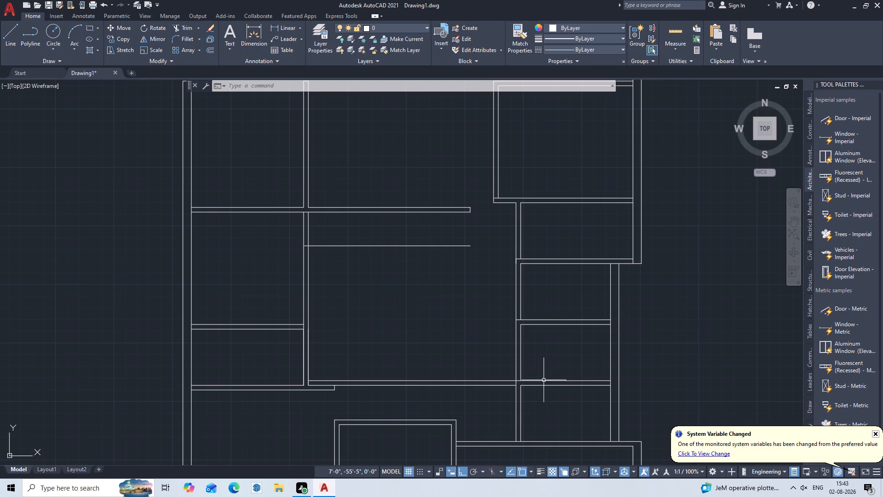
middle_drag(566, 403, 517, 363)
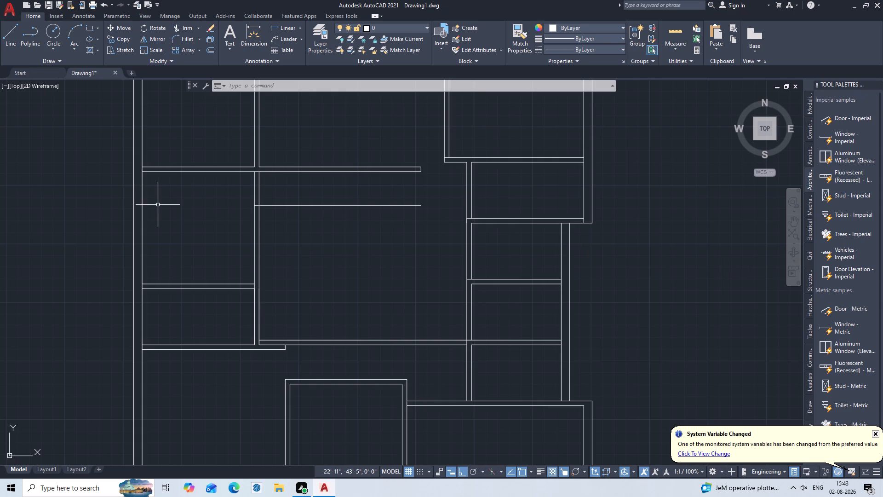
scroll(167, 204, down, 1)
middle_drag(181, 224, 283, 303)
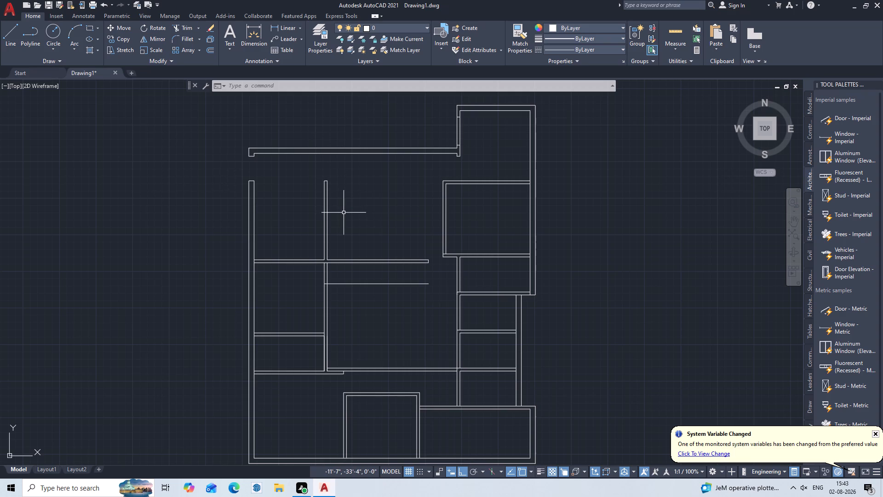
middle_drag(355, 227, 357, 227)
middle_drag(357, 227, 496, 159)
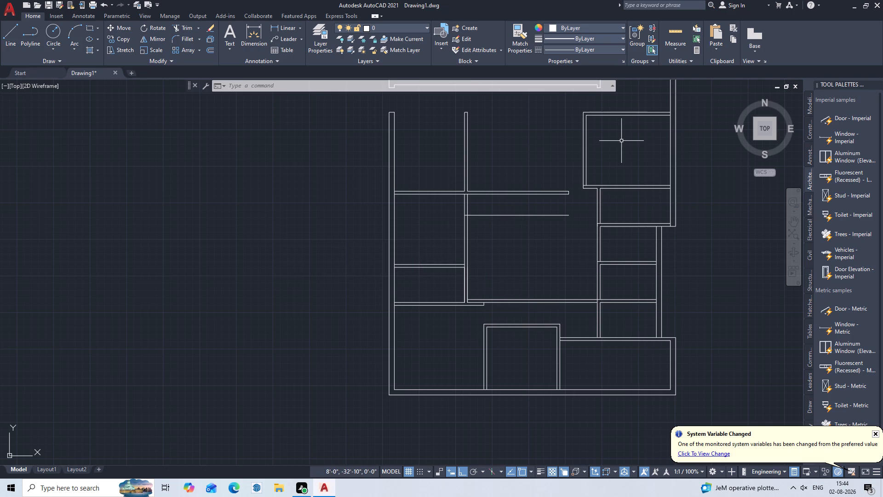
Browse the DesignCenter sample drawings and show the blocks contained in House Designer.dwg.
key(ctrl+2)
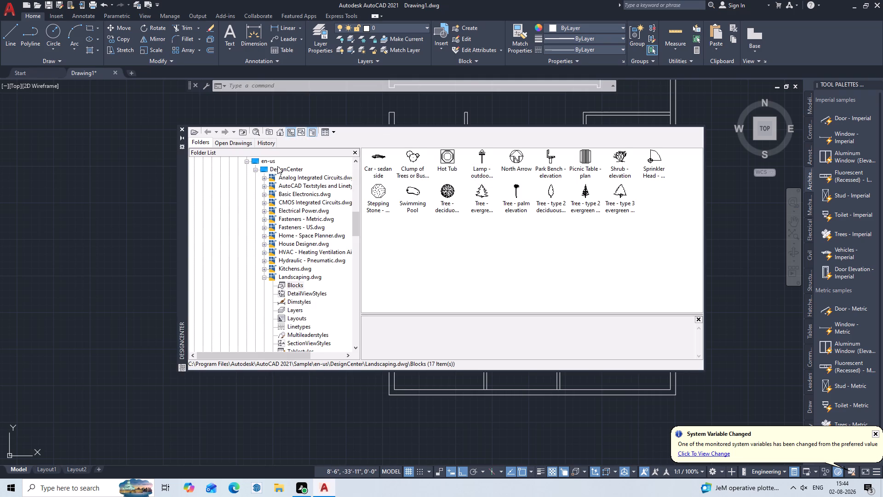
middle_drag(277, 166, 285, 230)
scroll(288, 272, down, 4)
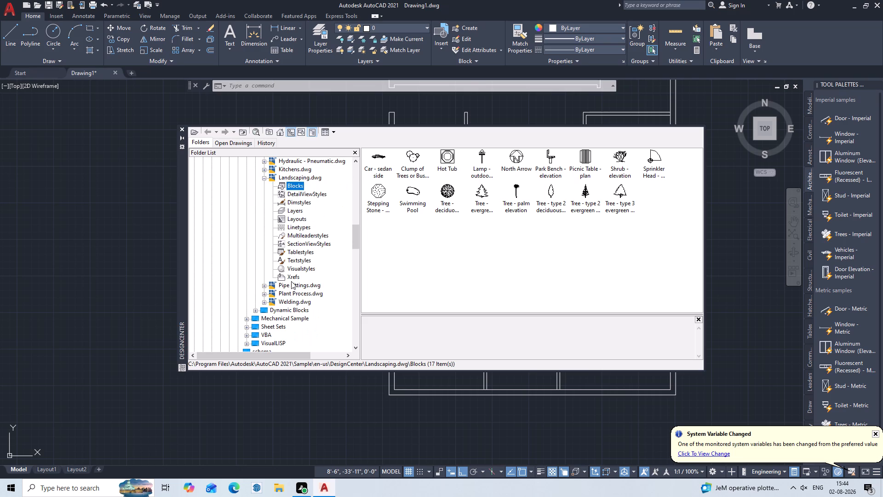
scroll(291, 281, down, 4)
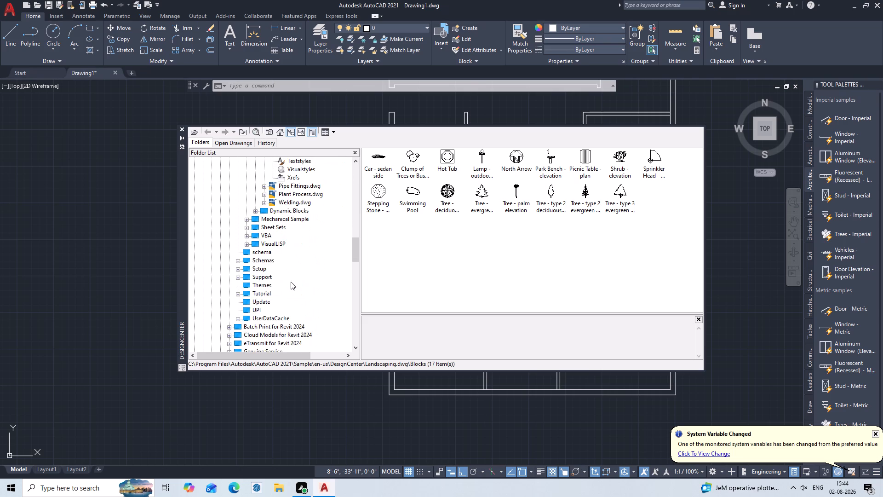
scroll(291, 282, down, 3)
scroll(291, 282, up, 7)
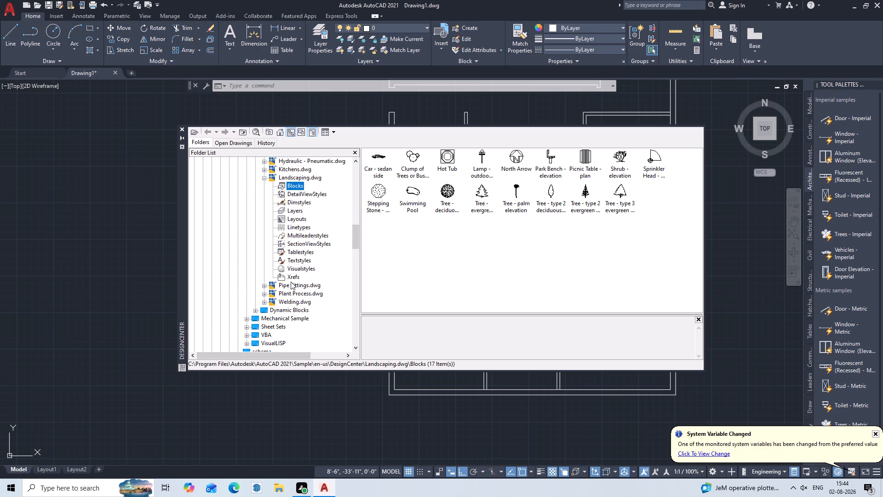
scroll(291, 282, up, 2)
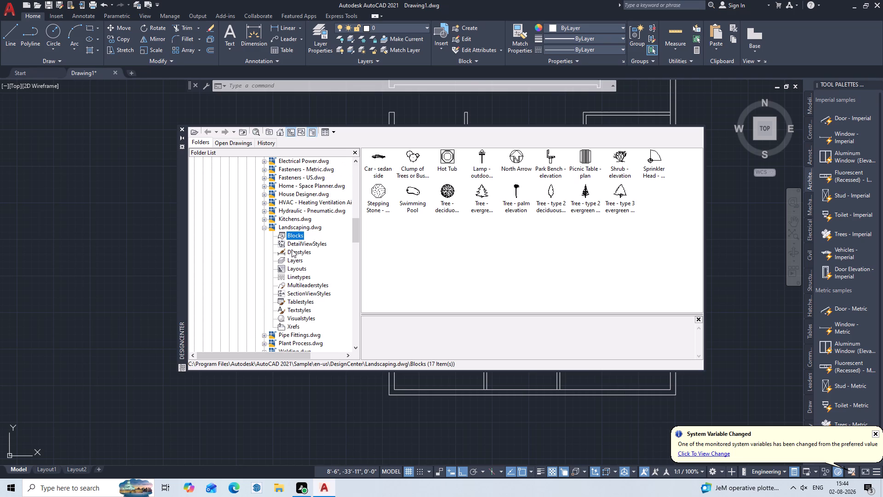
scroll(292, 228, up, 1)
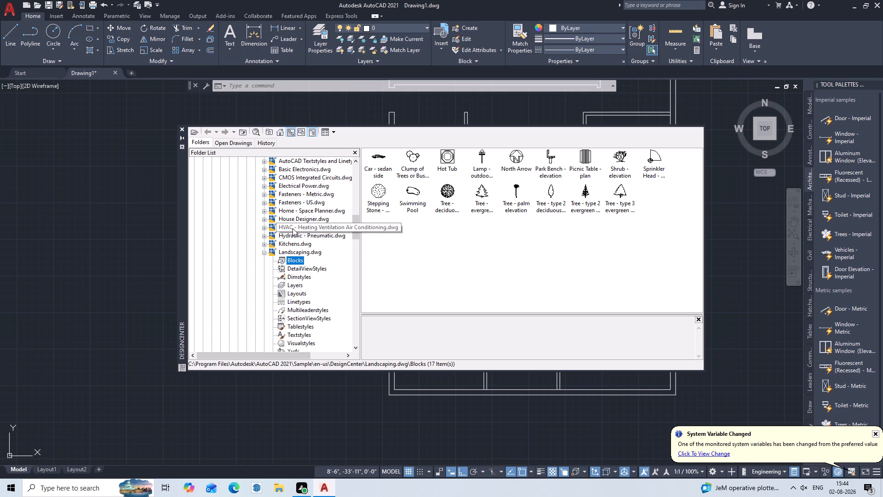
scroll(282, 233, up, 1)
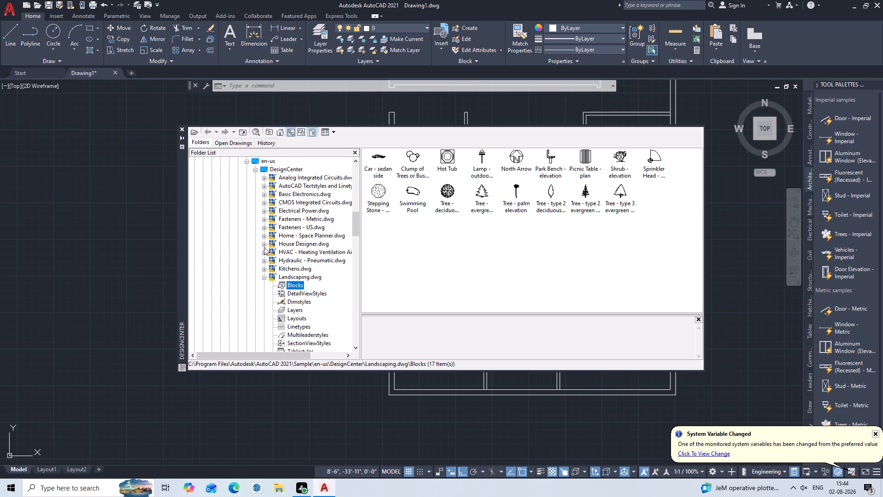
click(263, 243)
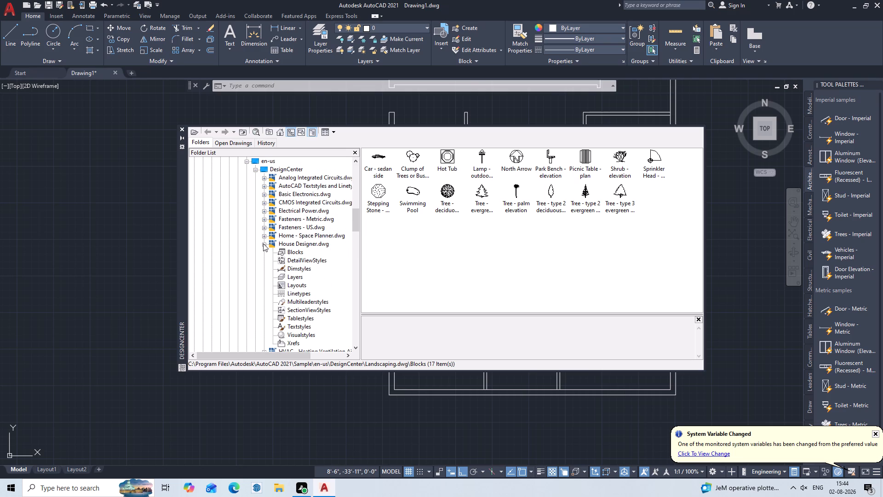
click(306, 253)
click(297, 253)
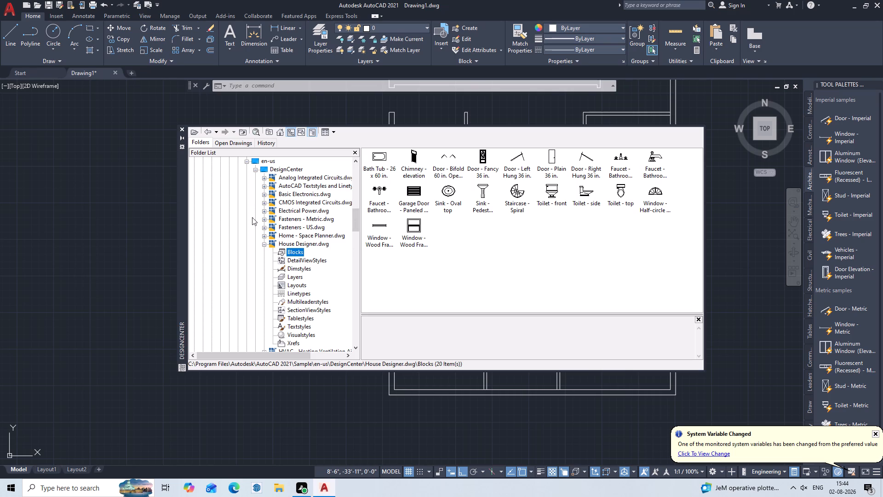
Insert the Sink - Oval top block at scale 1 in the empty area left of the plan.
double_click(448, 192)
drag(447, 192, 441, 187)
click(436, 185)
click(434, 185)
drag(430, 183, 424, 181)
drag(420, 180, 93, 224)
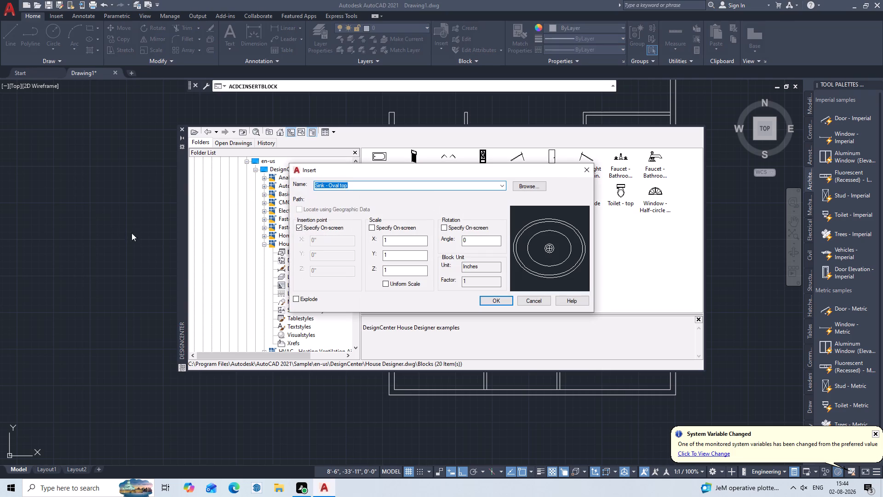
click(497, 298)
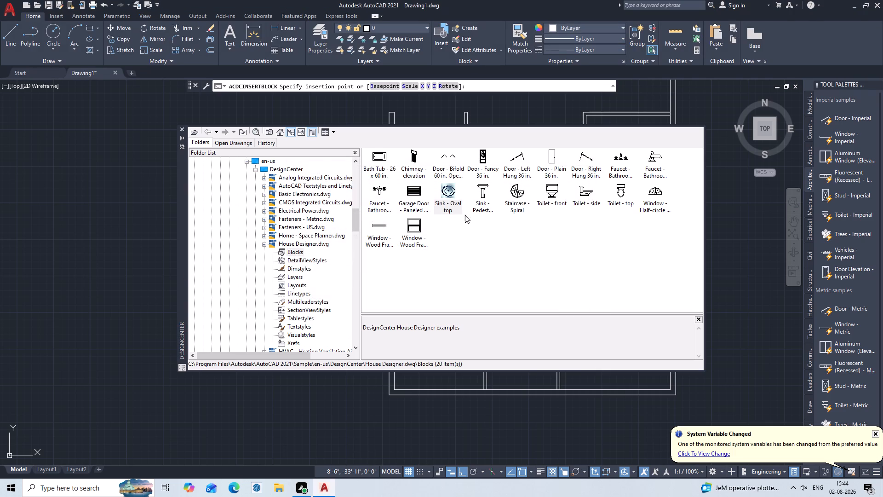
click(446, 190)
drag(446, 190, 92, 210)
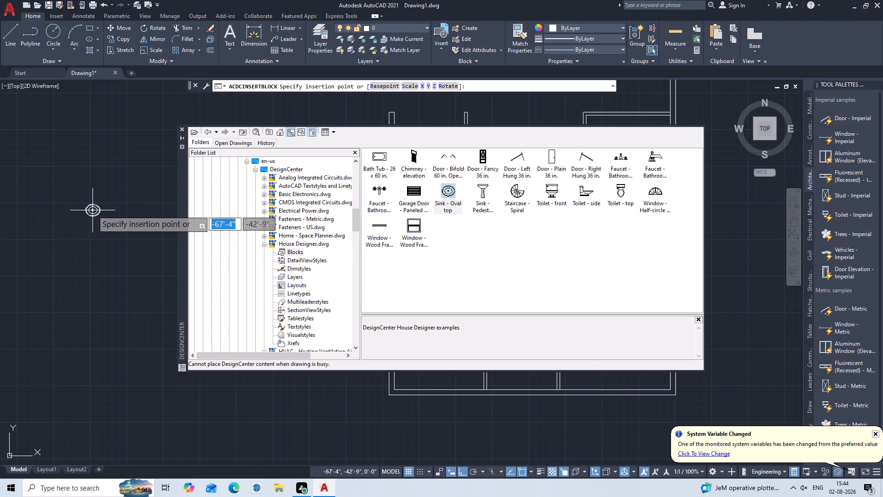
double_click(101, 237)
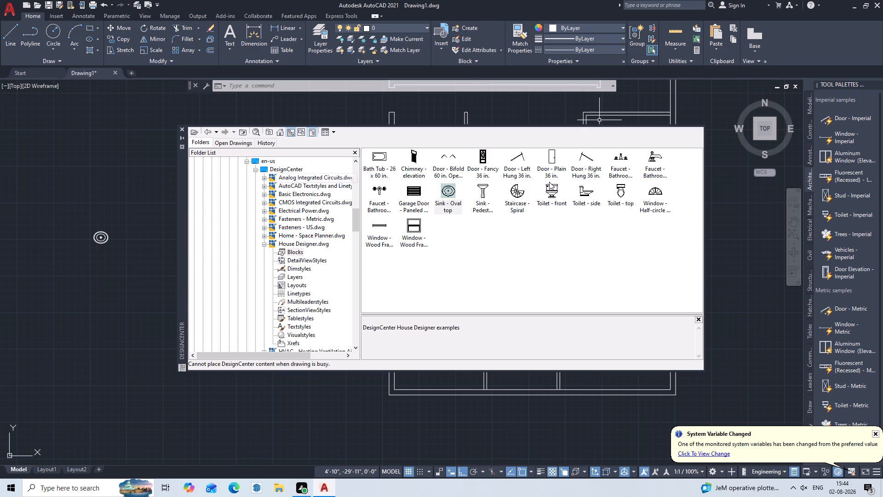
Insert the Chair - Desk block from Home - Space Planner.dwg at scale 1, above the sink beside the plan.
double_click(264, 237)
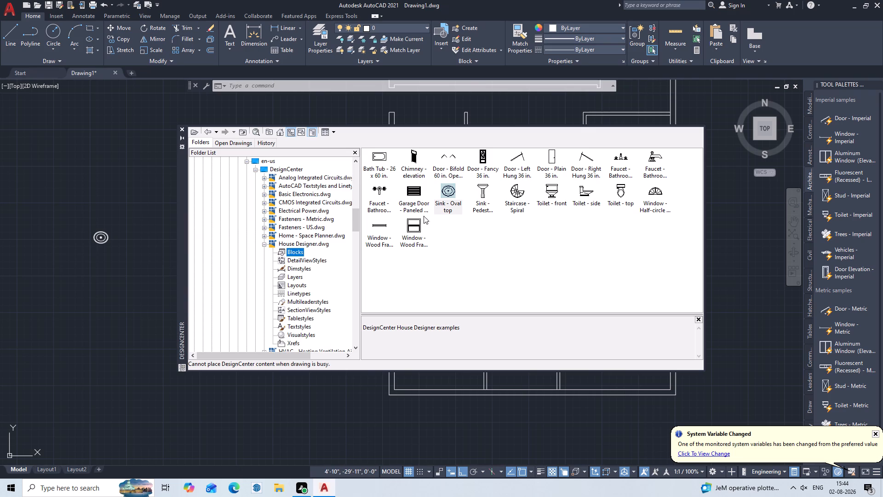
click(264, 235)
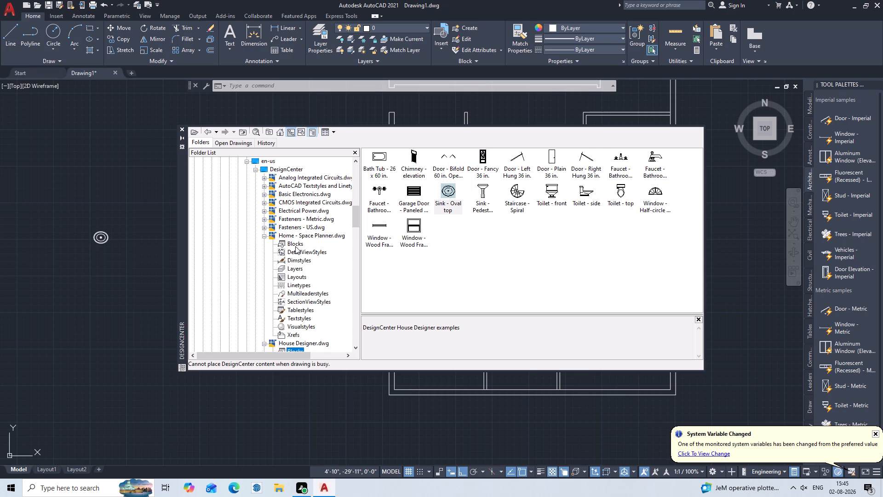
click(295, 246)
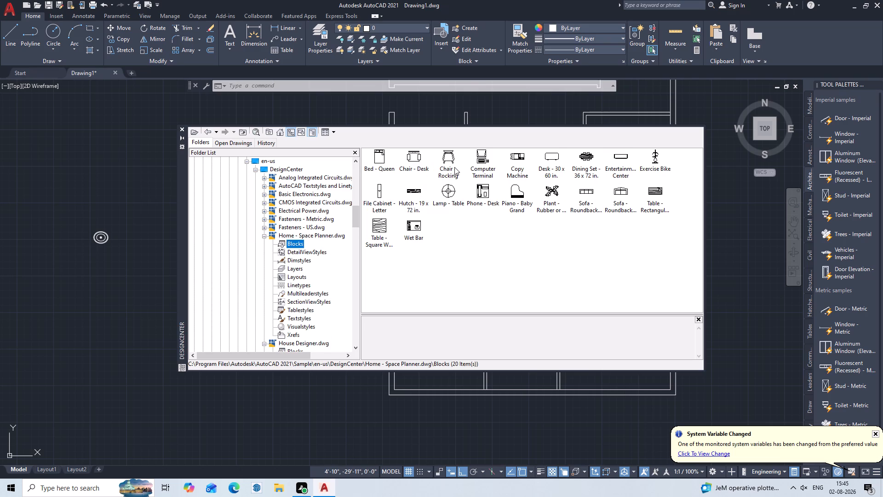
click(413, 157)
drag(413, 157, 113, 166)
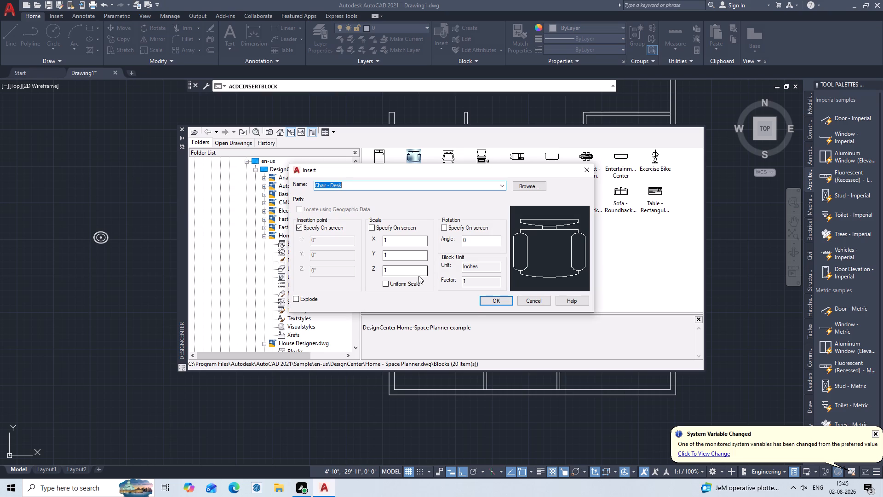
double_click(502, 297)
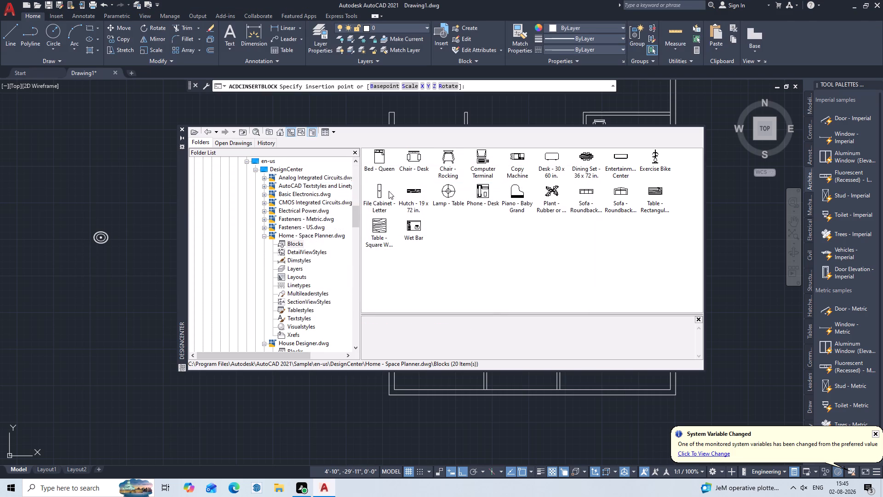
click(412, 162)
drag(412, 162, 61, 162)
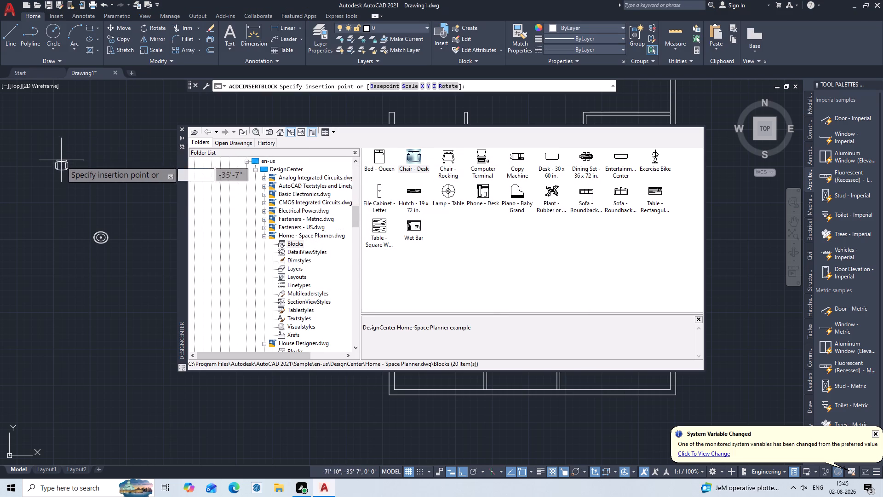
drag(61, 162, 90, 182)
click(95, 182)
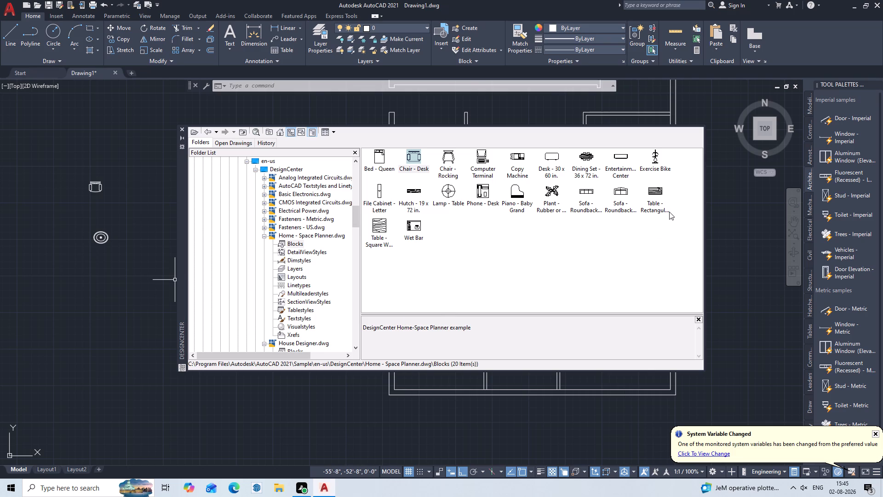
Insert the Table - Rectangular Woodgrain 60 x 30 in. block at scale 1, above the chair beside the plan.
click(654, 196)
drag(654, 196, 472, 163)
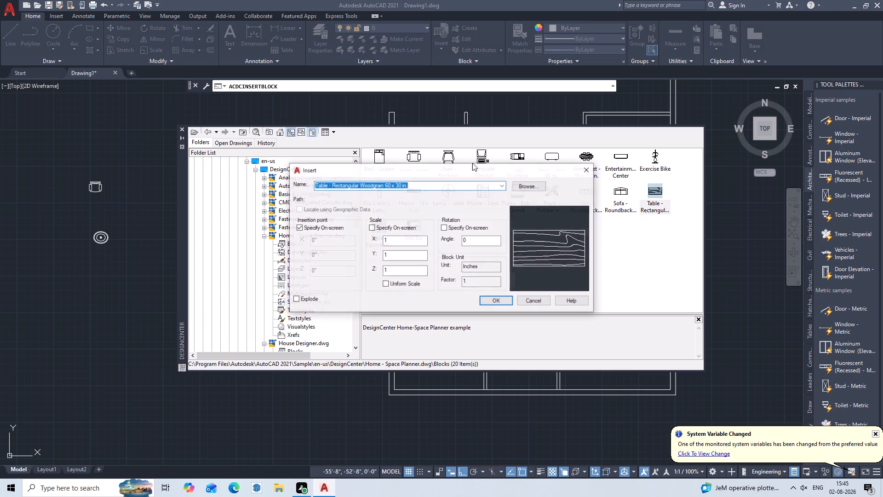
drag(472, 163, 367, 171)
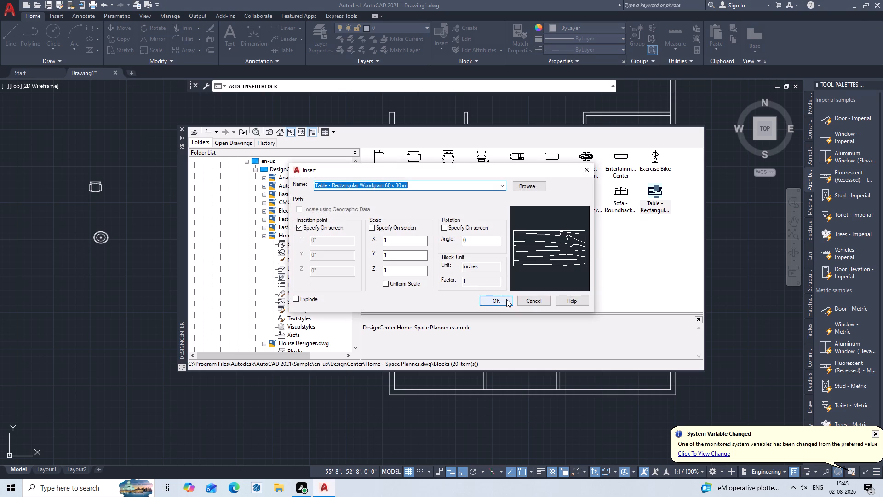
click(506, 299)
click(656, 192)
drag(656, 192, 648, 191)
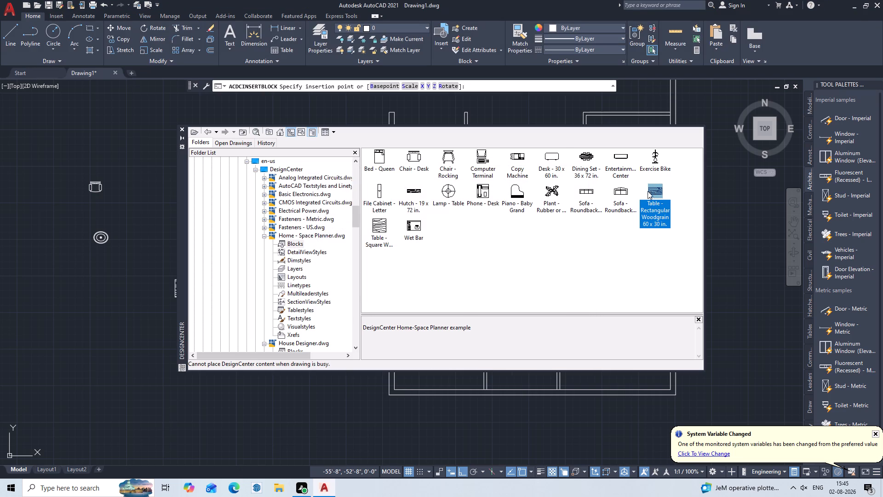
drag(648, 191, 628, 186)
click(627, 200)
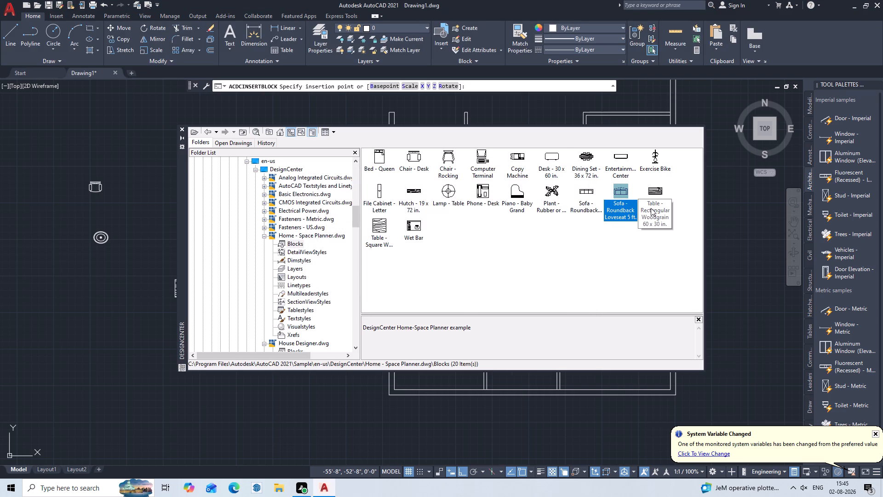
click(658, 188)
double_click(658, 188)
drag(658, 188, 434, 148)
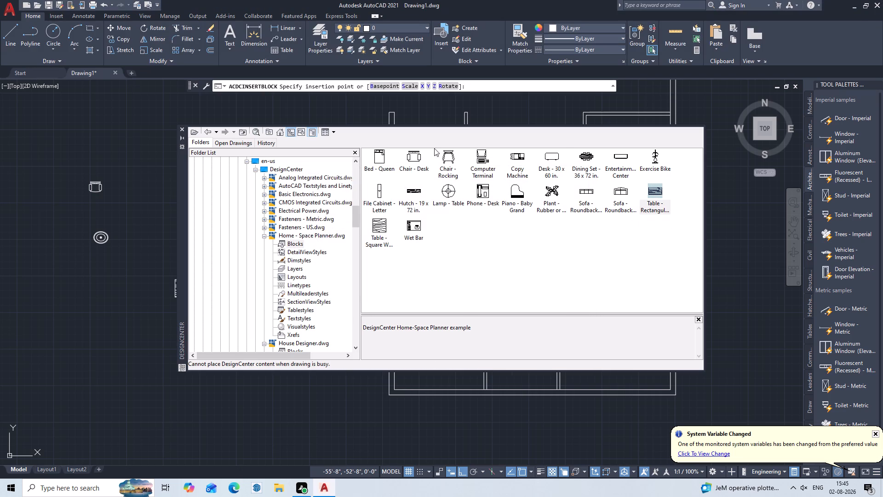
drag(434, 148, 90, 135)
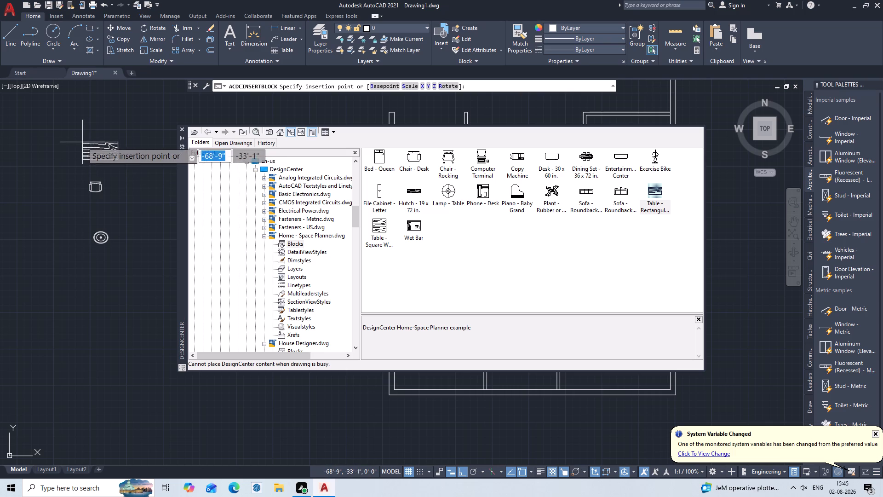
click(81, 142)
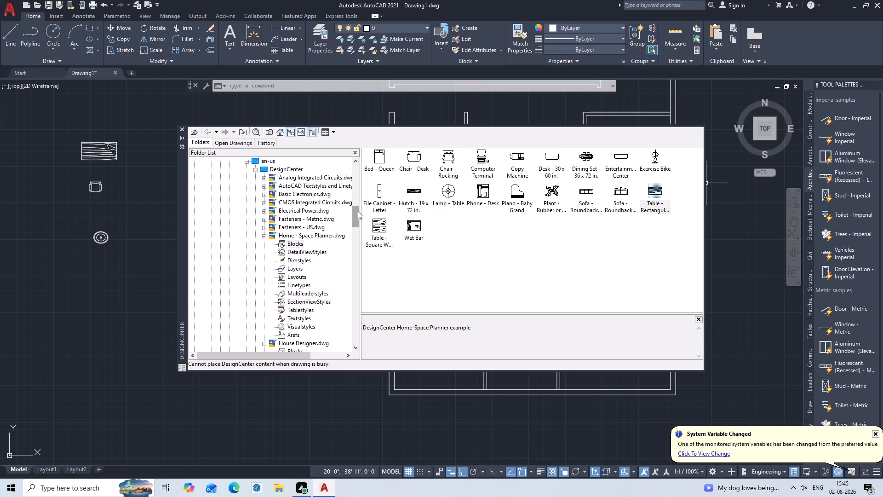
Close DesignCenter and keep the tool palettes with the architectural samples open.
key(ctrl+3)
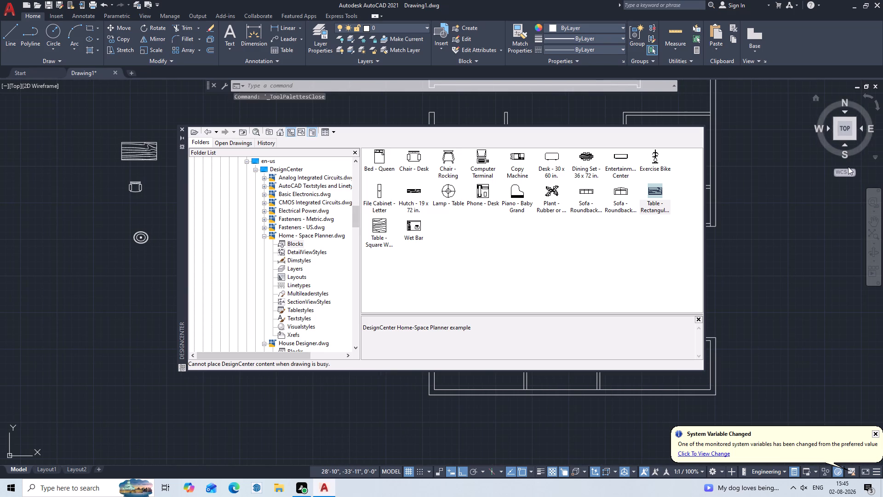
key(ctrl+2)
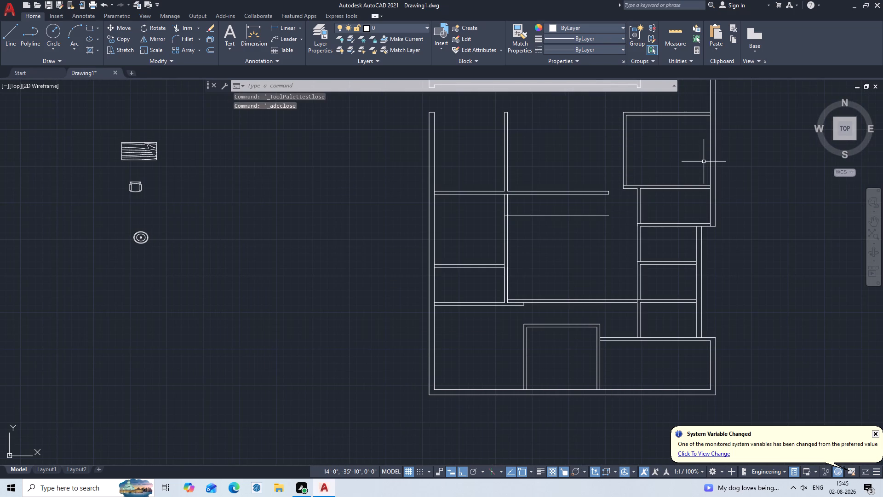
key(ctrl+3)
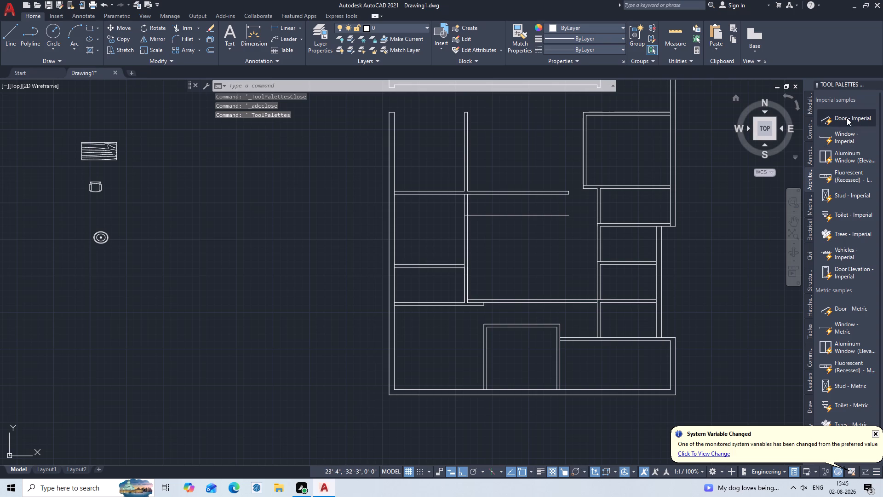
Insert the Door - Imperial sample block into the plan's upper-left room.
double_click(843, 117)
drag(837, 117, 441, 133)
drag(400, 140, 282, 162)
drag(275, 165, 209, 185)
click(204, 188)
drag(197, 194, 177, 220)
click(157, 231)
drag(151, 236, 4, 291)
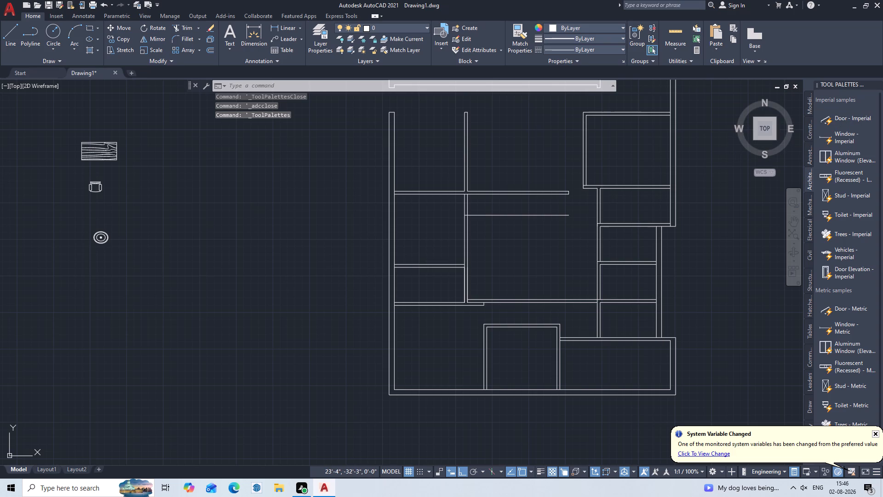
drag(4, 291, 197, 347)
click(197, 347)
click(194, 346)
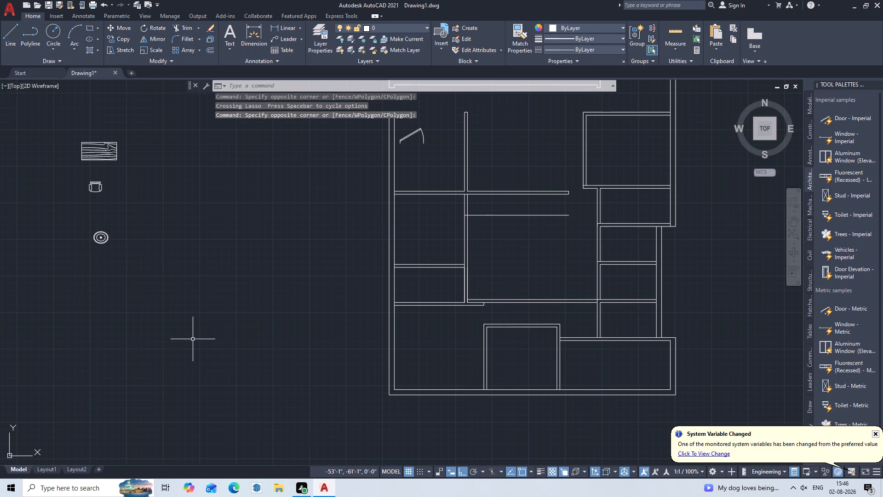
Move the door block horizontally about 28 feet out of the plan, into the empty area beside the furniture blocks.
click(423, 127)
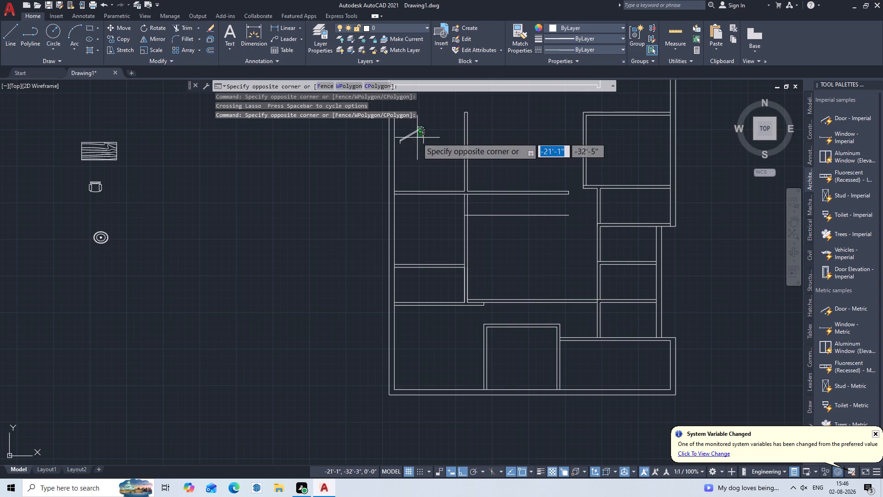
double_click(416, 141)
key(m)
key(Return)
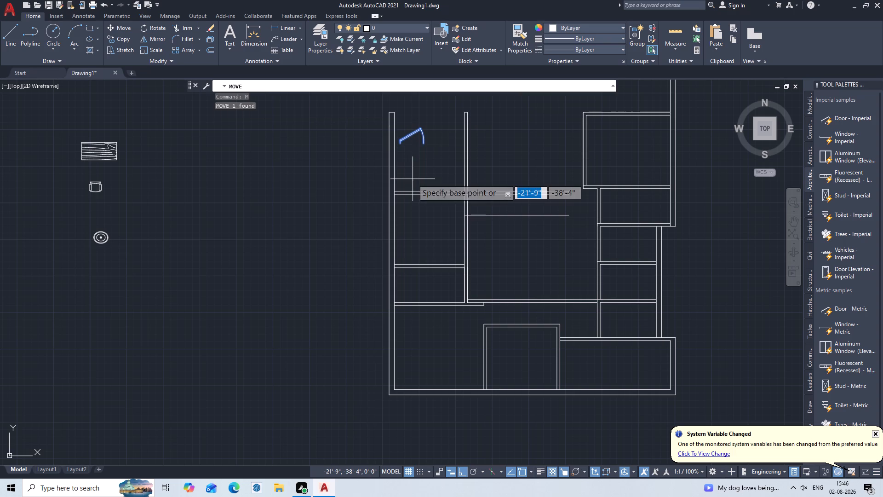
click(424, 135)
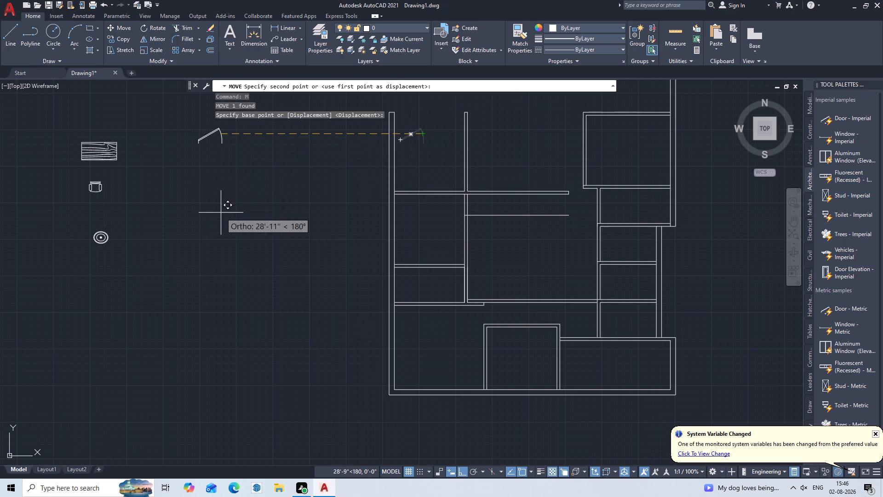
click(224, 214)
key(Escape)
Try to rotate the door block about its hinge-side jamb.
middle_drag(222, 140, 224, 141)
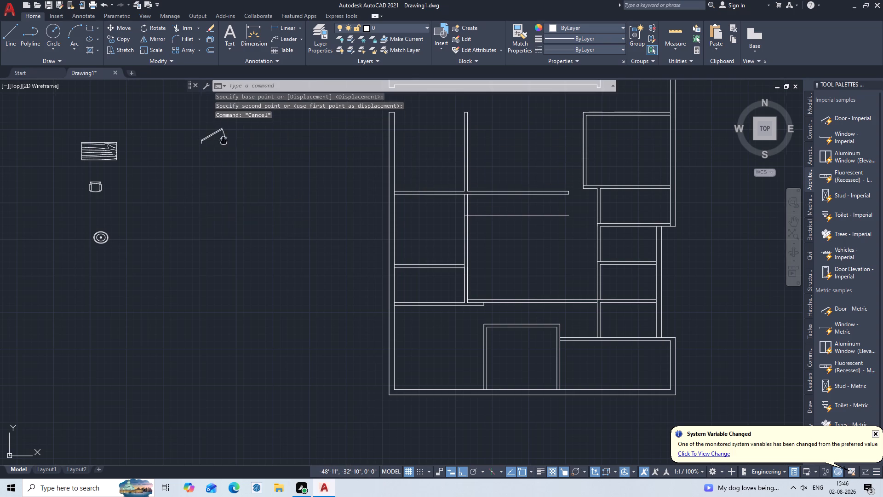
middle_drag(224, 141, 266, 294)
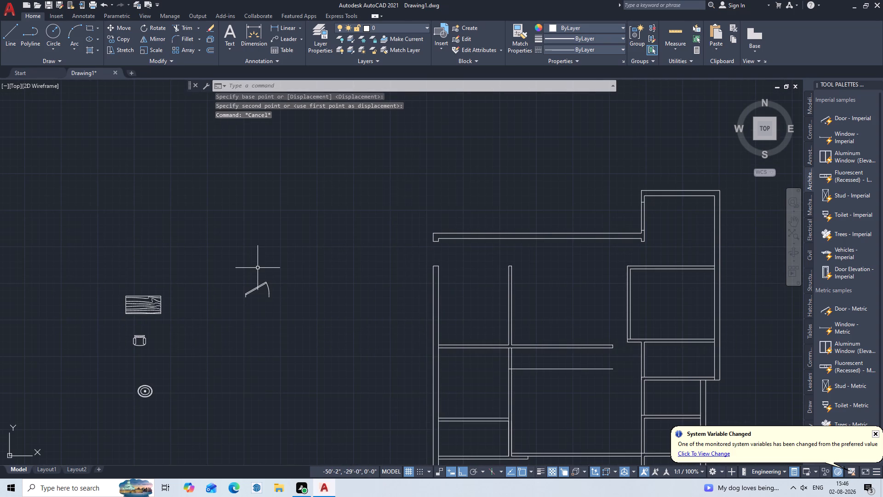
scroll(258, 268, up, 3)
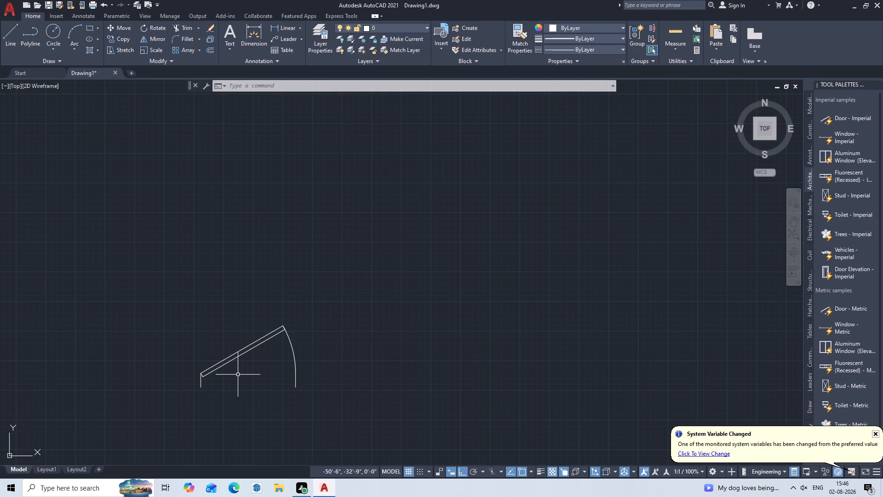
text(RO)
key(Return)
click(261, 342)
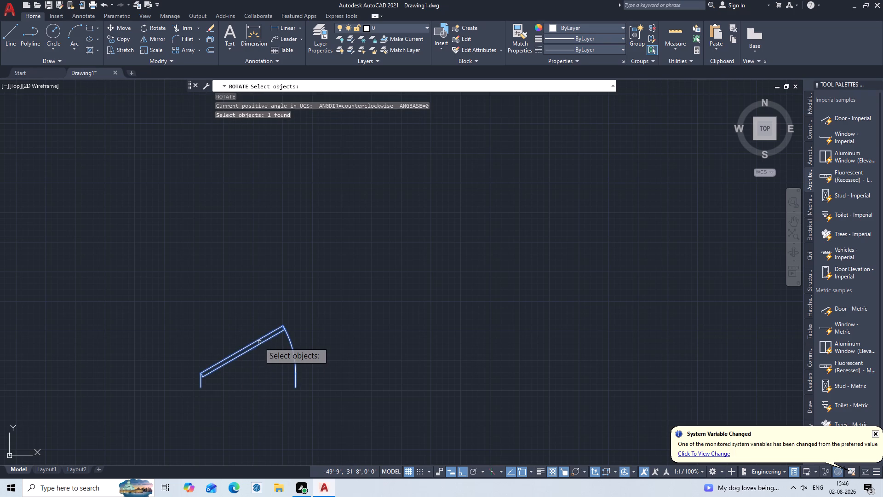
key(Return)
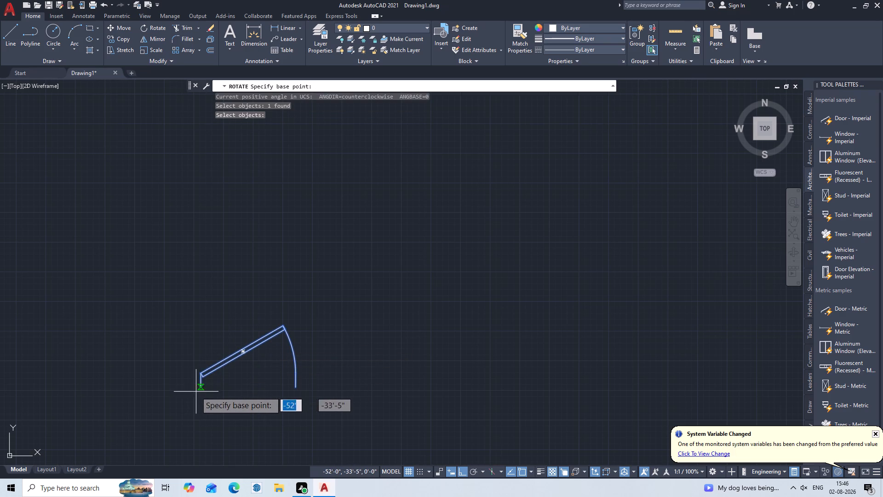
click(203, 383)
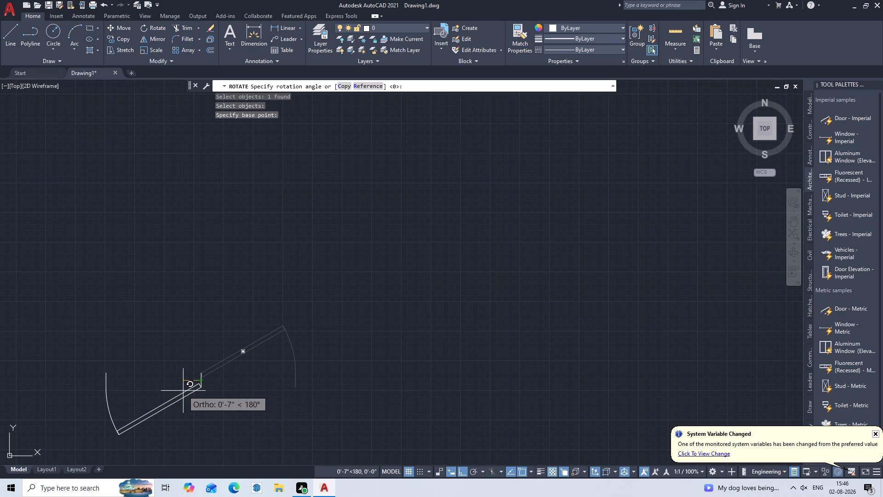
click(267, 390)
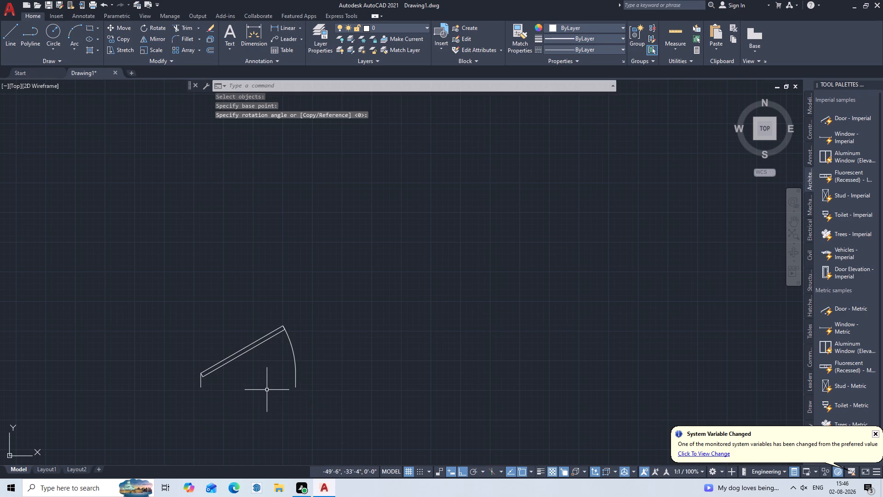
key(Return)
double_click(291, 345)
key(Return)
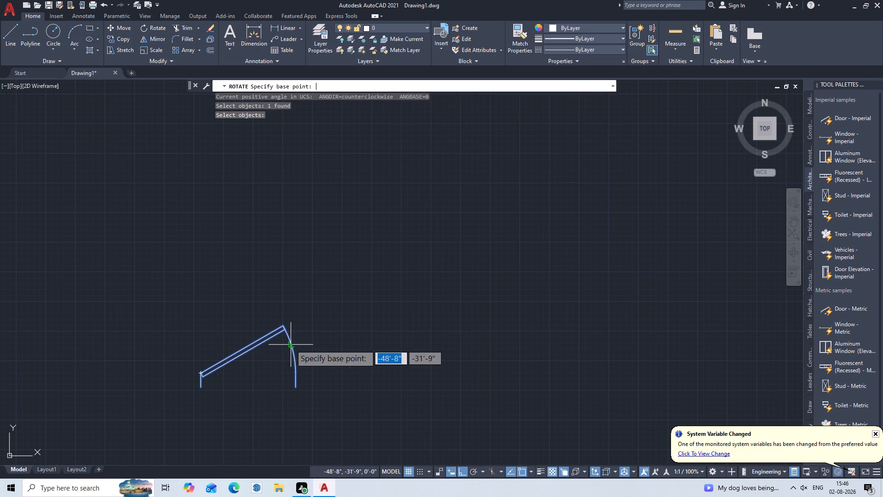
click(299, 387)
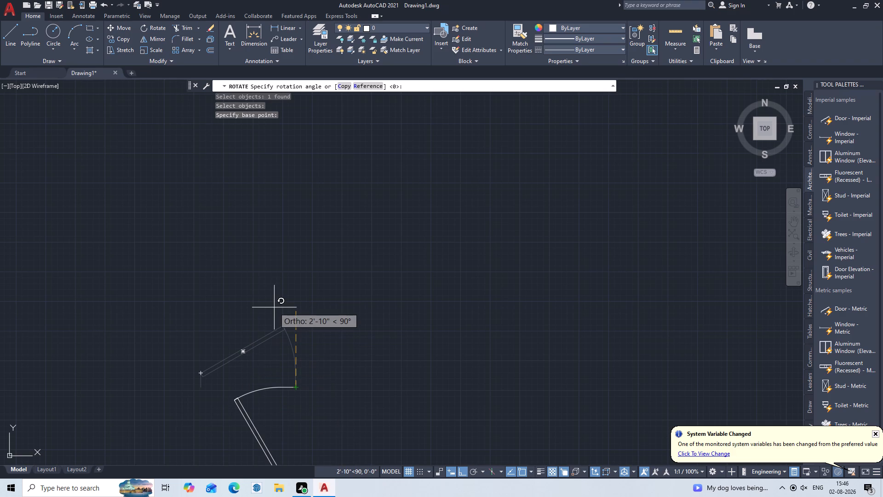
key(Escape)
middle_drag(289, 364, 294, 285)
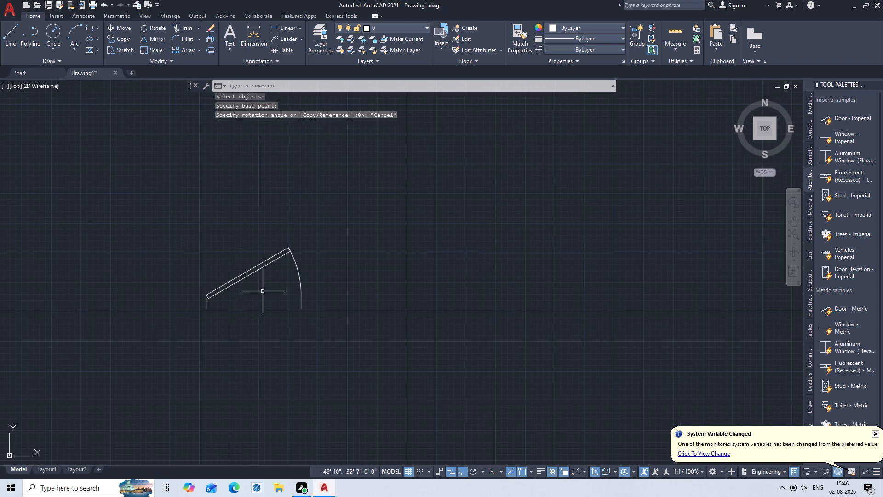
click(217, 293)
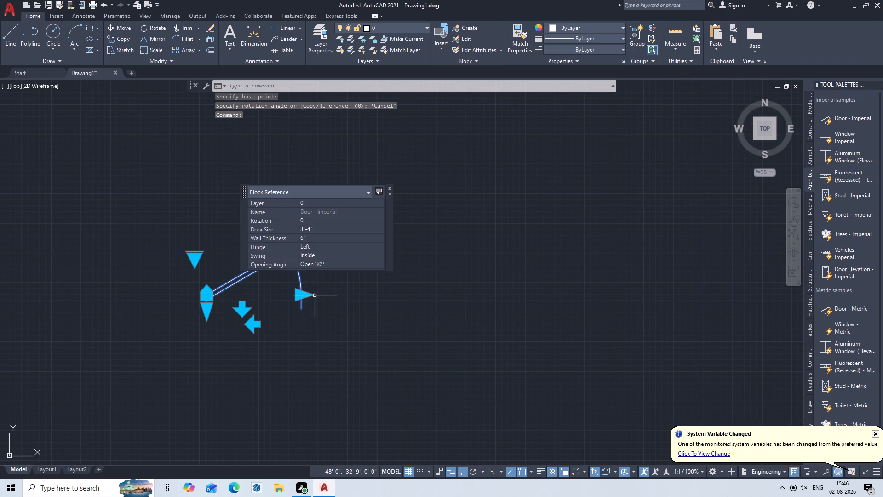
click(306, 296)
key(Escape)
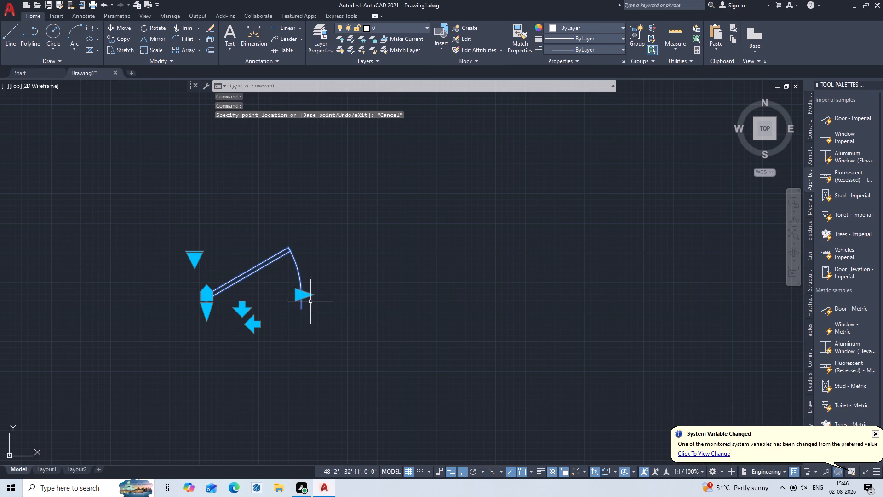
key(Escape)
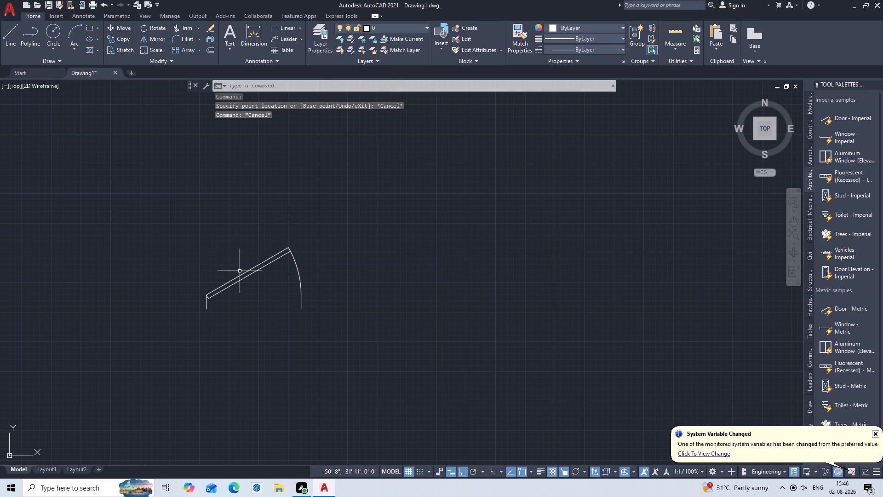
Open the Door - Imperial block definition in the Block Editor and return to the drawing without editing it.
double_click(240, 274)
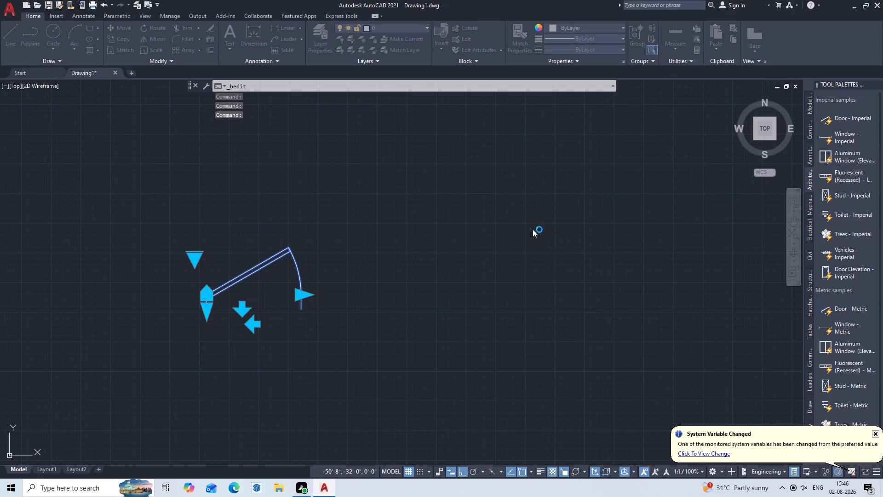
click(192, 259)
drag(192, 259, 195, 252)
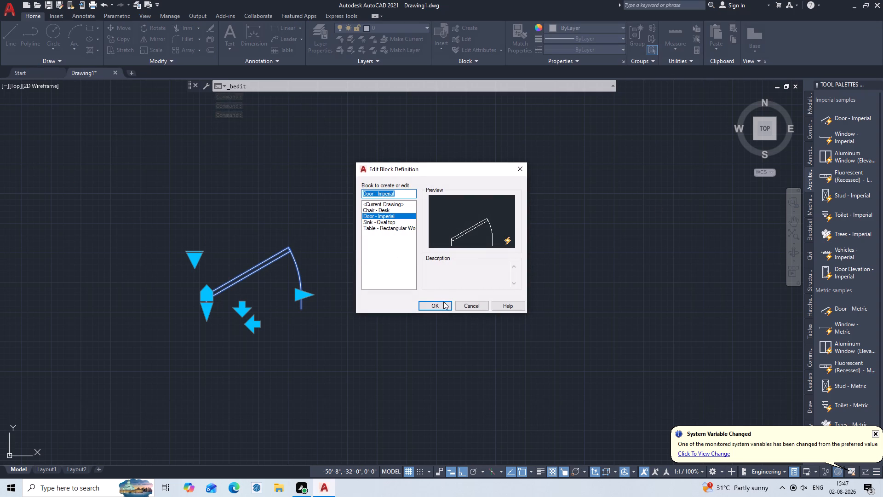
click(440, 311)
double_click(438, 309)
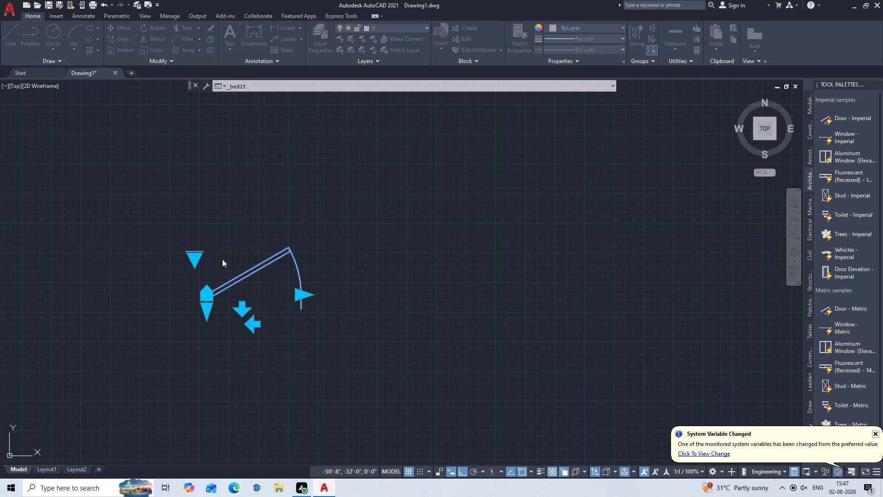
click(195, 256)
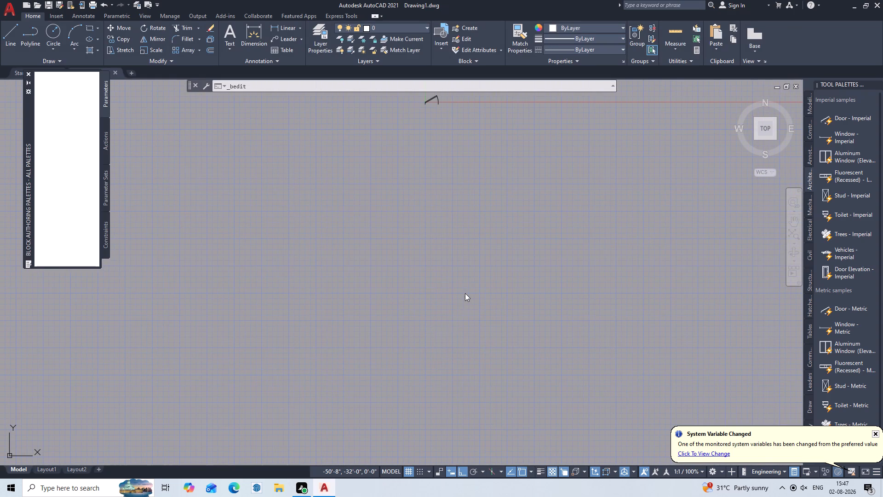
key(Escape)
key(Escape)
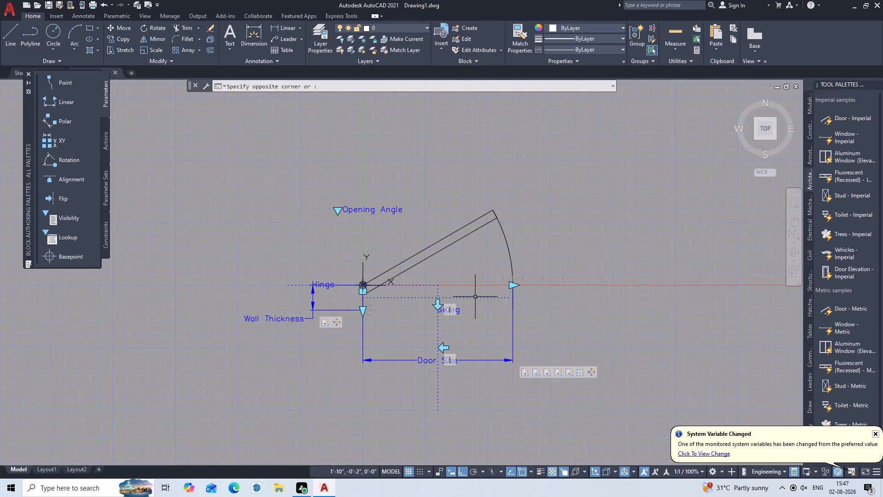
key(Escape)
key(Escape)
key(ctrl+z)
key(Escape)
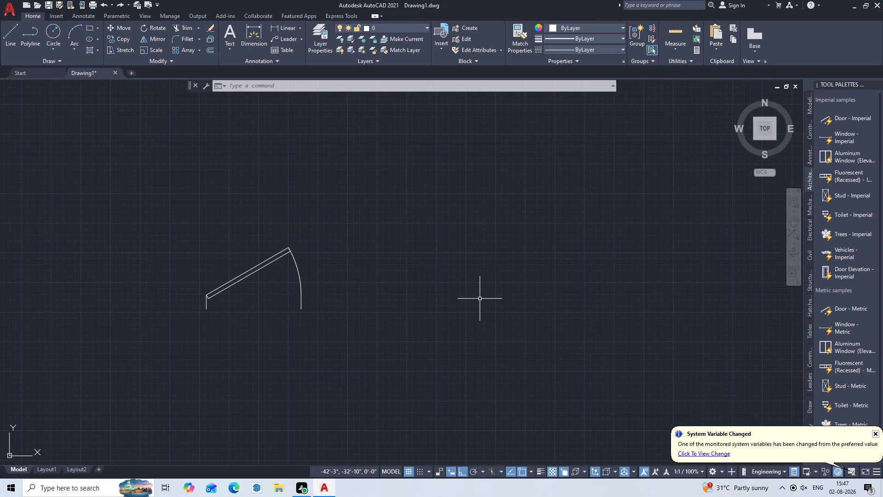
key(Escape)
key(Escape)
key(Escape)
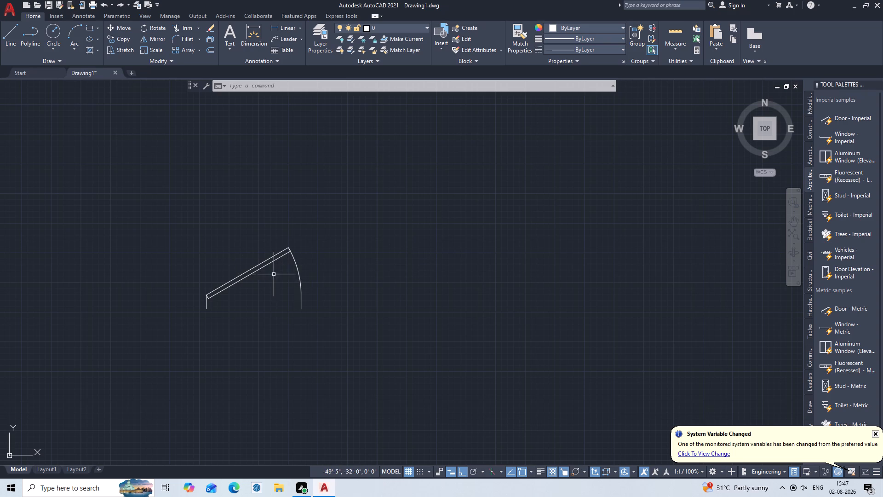
Set the door block's opening angle to Open 90º.
click(263, 261)
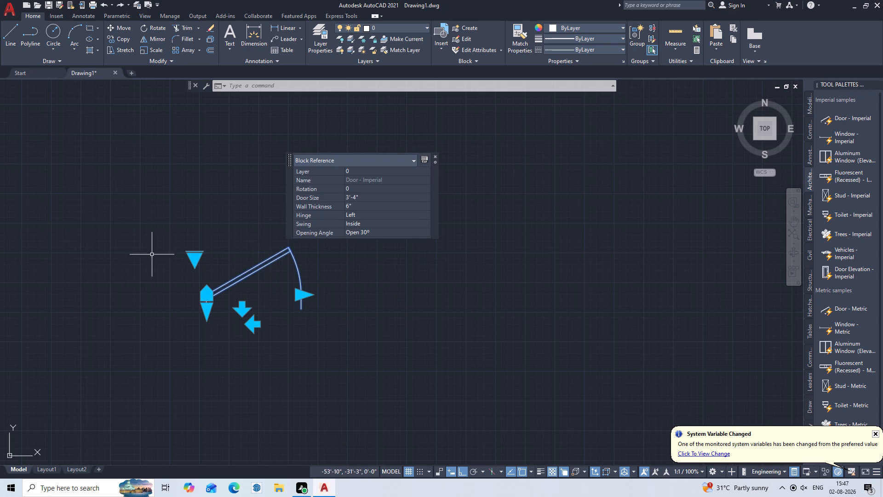
double_click(193, 257)
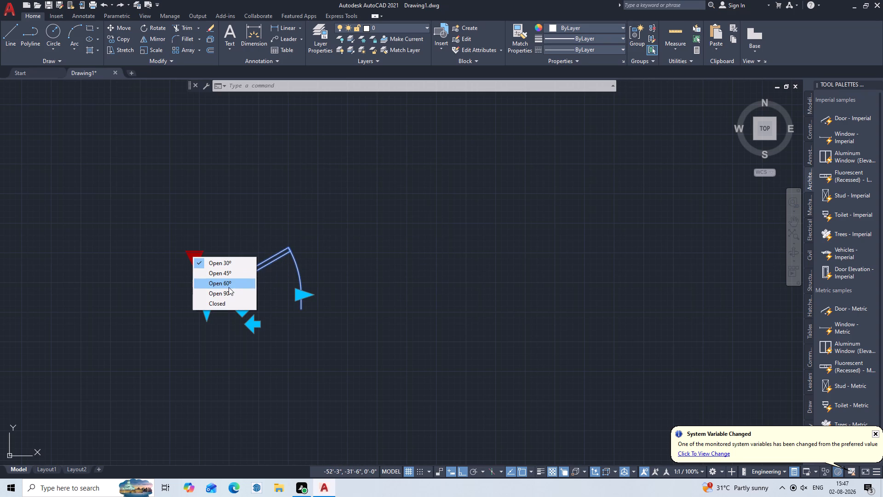
click(224, 296)
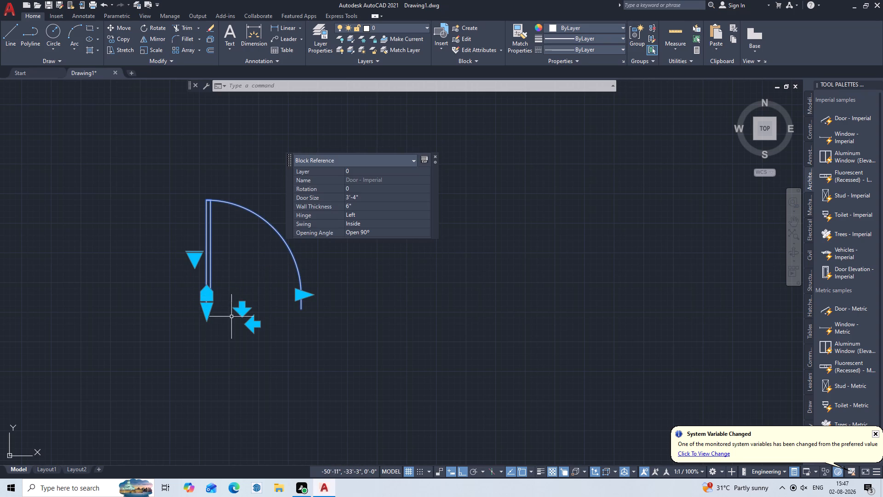
key(Escape)
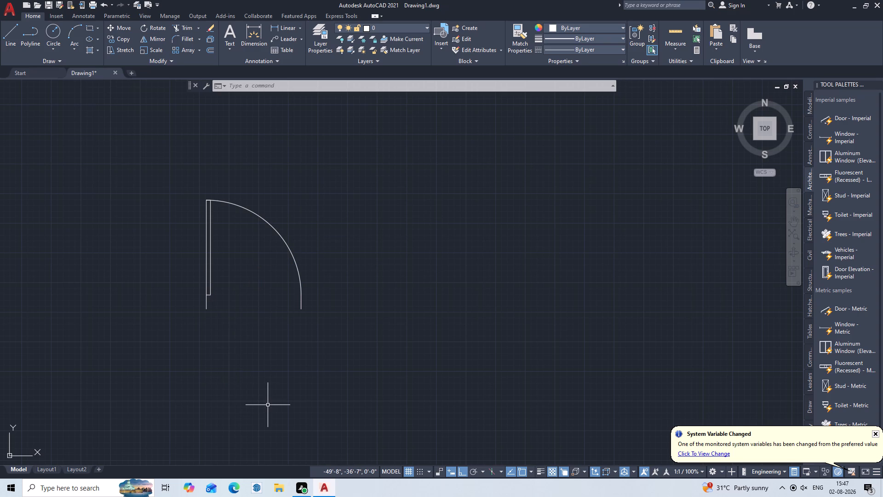
Rotate the door block 180° about the outer end of the jamb opposite its hinge.
text(RO)
key(Return)
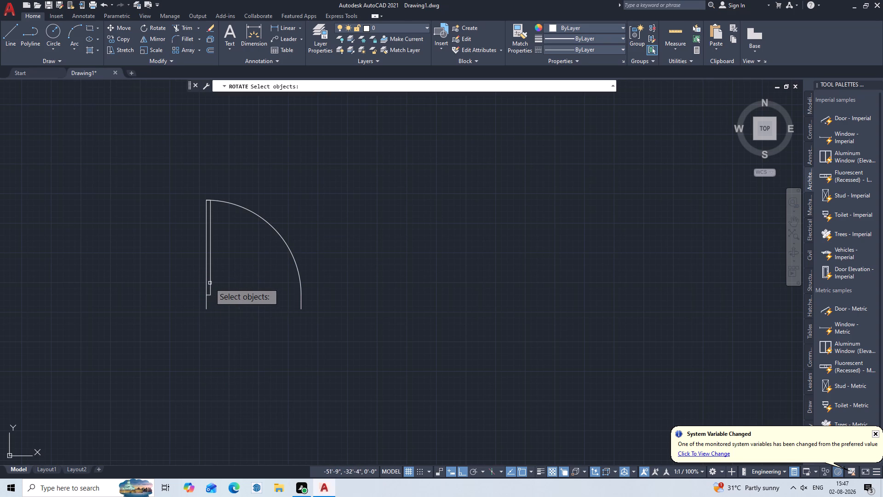
click(210, 283)
key(Return)
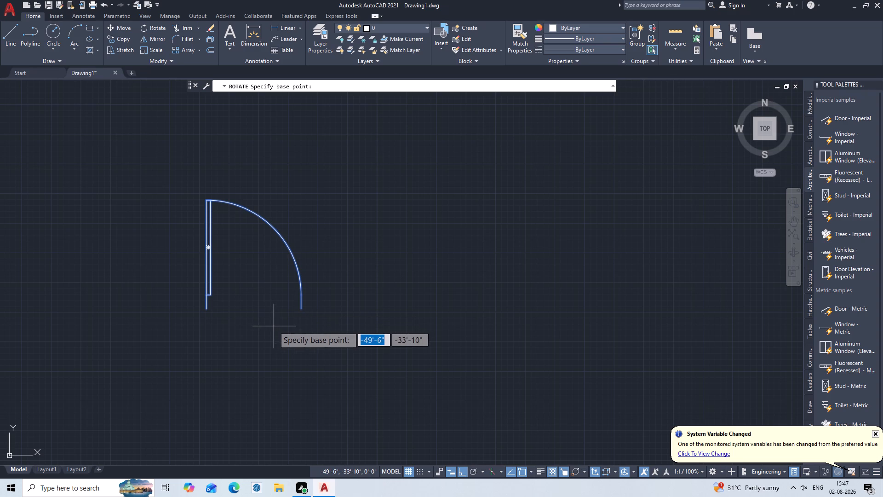
middle_drag(275, 327, 234, 234)
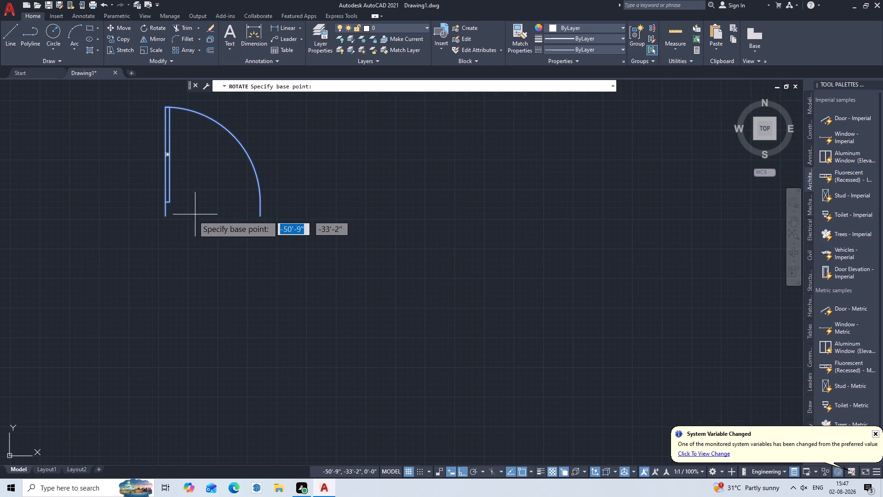
double_click(259, 218)
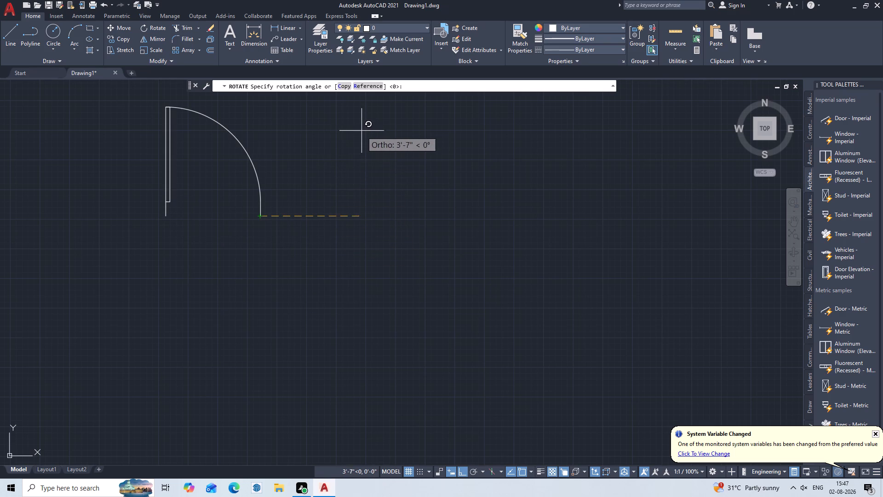
click(204, 252)
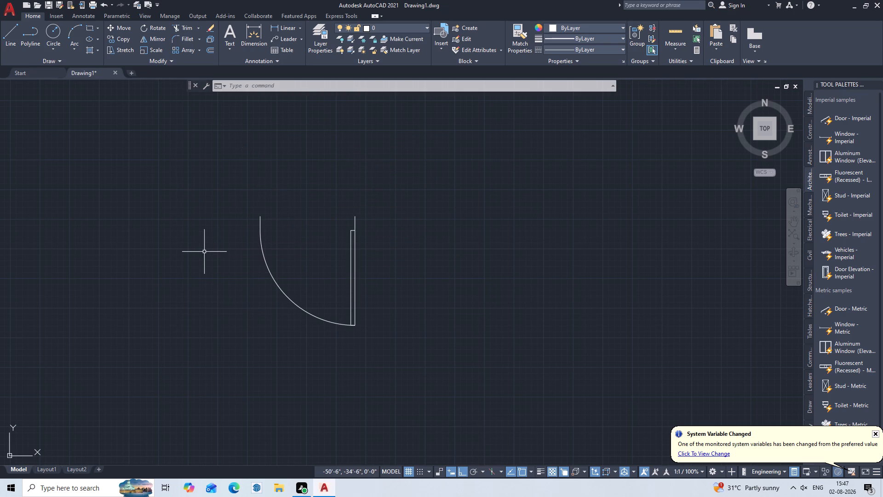
Rotate the door block 270° about the midpoint of its hinge-side jamb.
key(Return)
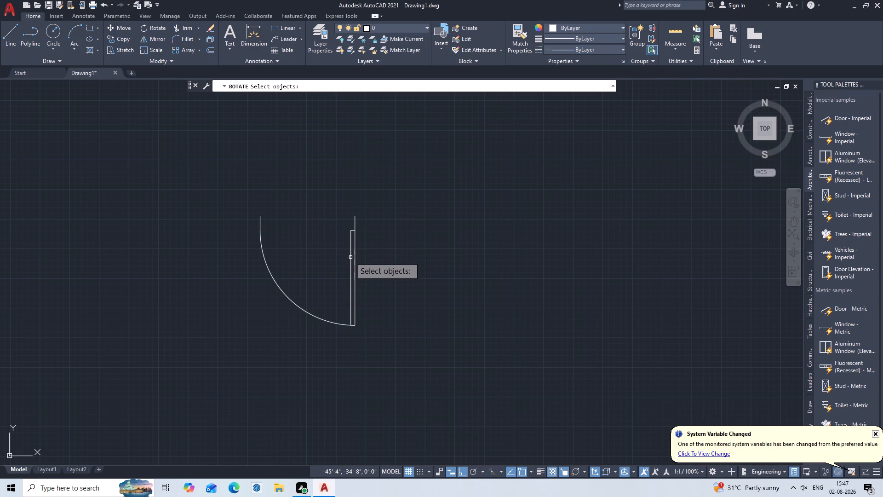
click(354, 259)
click(356, 259)
key(Return)
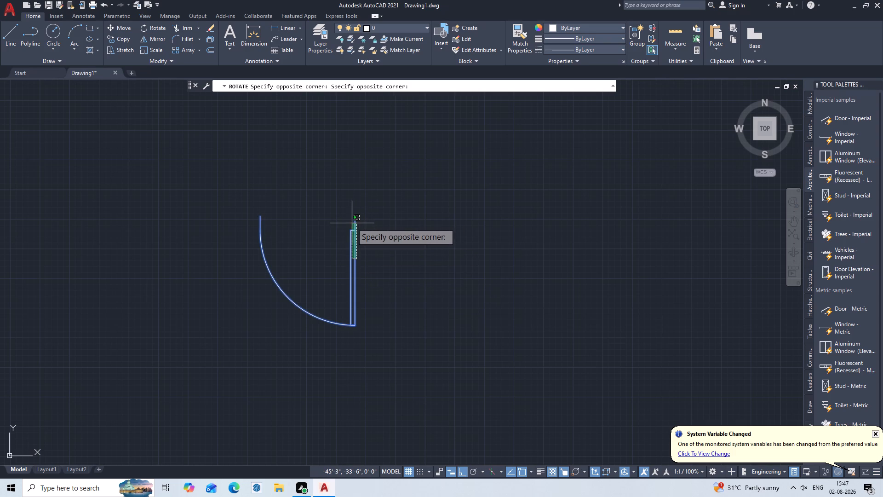
click(352, 223)
key(Return)
click(356, 220)
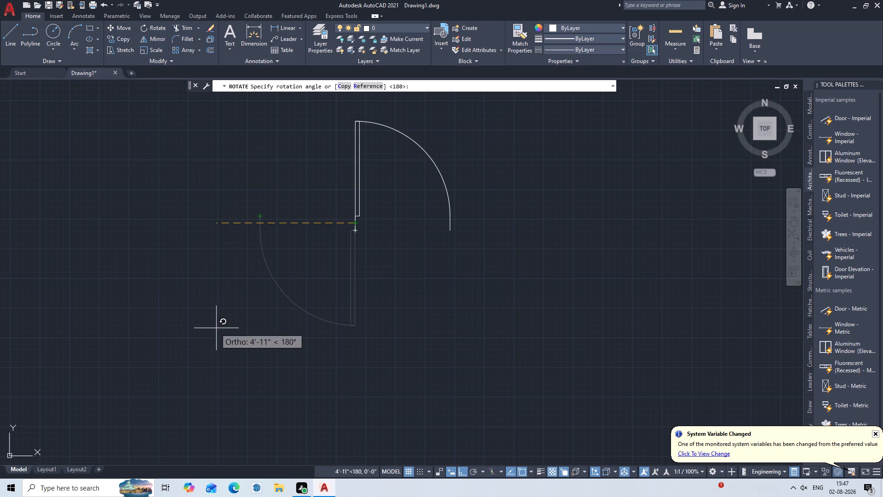
click(331, 393)
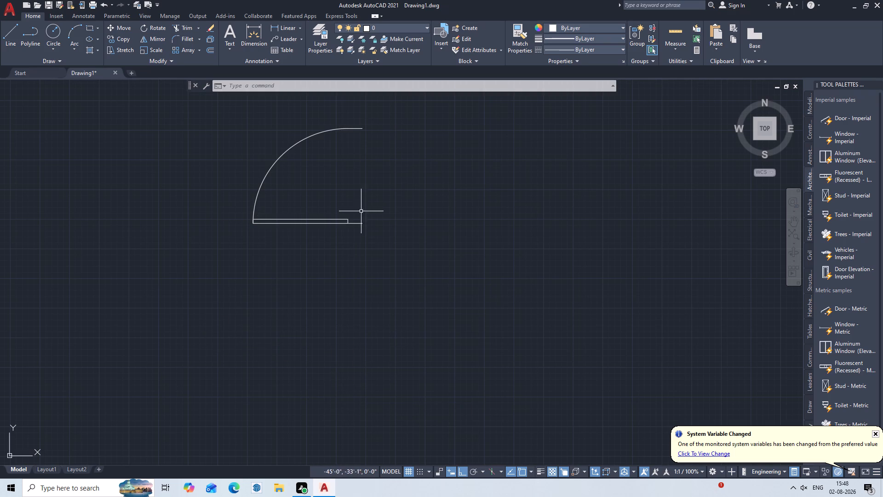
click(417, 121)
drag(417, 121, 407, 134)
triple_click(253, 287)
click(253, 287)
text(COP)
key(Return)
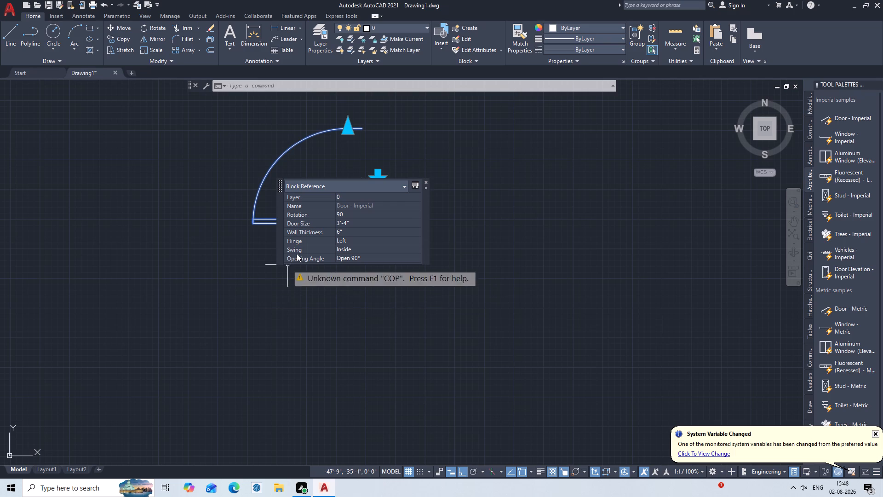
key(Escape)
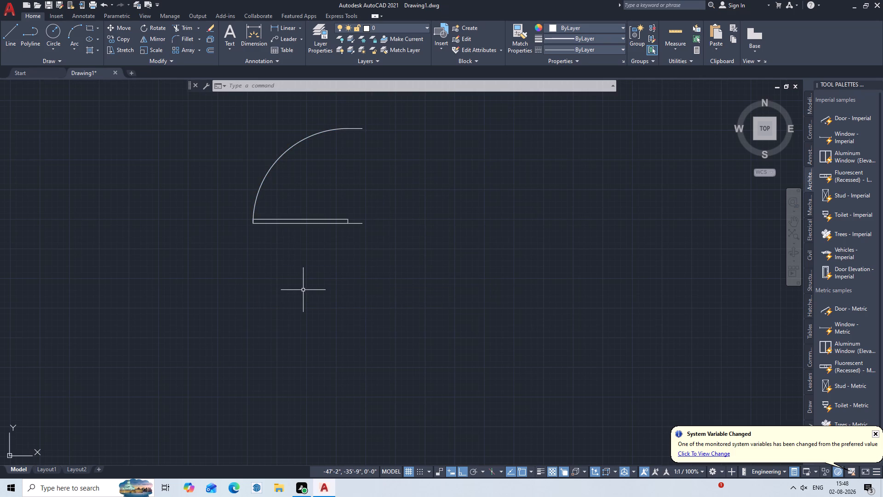
Copy the door block from the outer end of its hinge-side jamb, placing copies at three levels in a column below it.
text(COP)
key(Return)
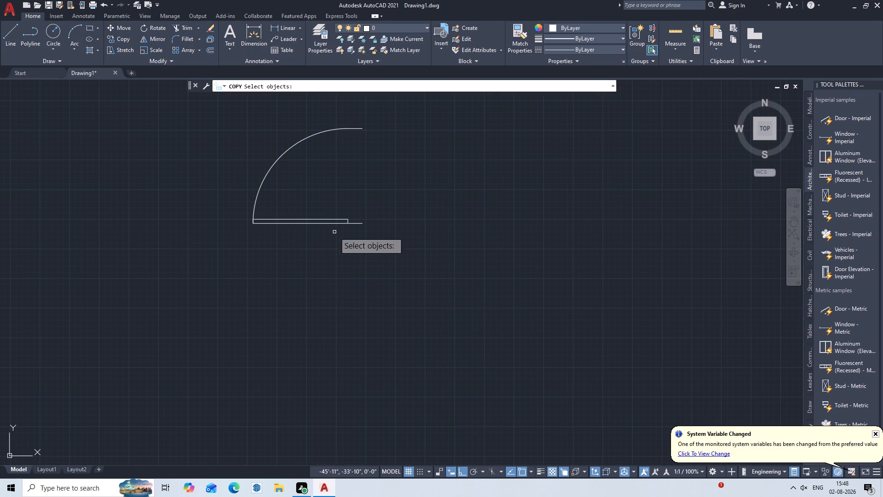
click(338, 225)
double_click(348, 216)
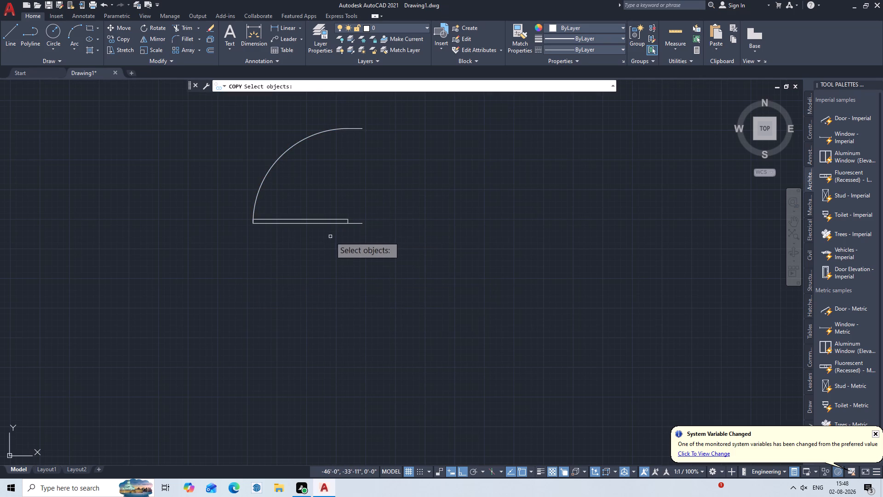
double_click(354, 211)
click(315, 245)
key(Return)
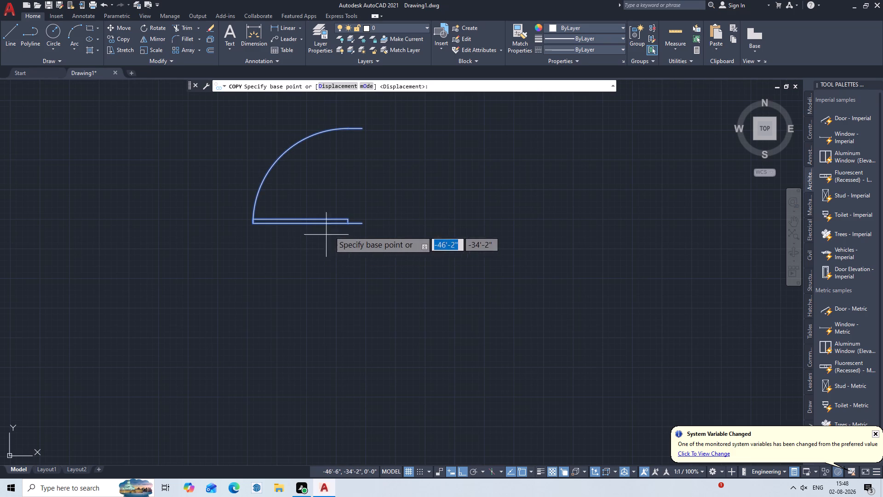
click(364, 224)
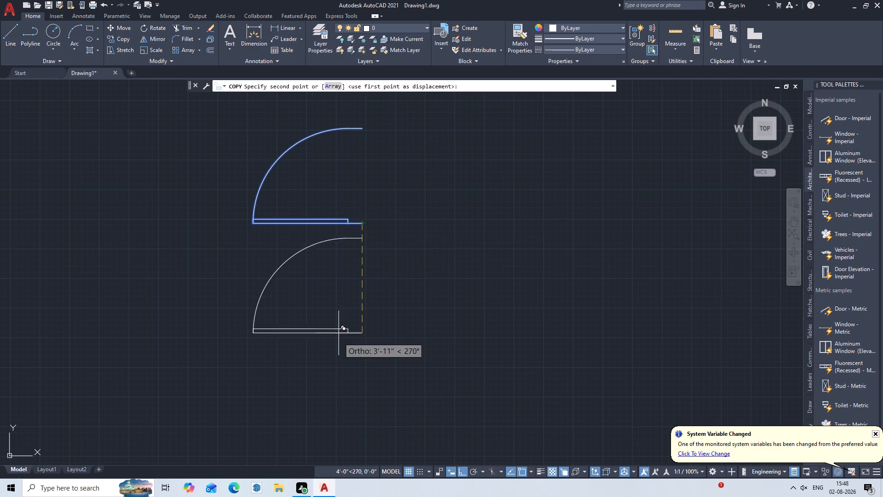
triple_click(336, 370)
click(338, 370)
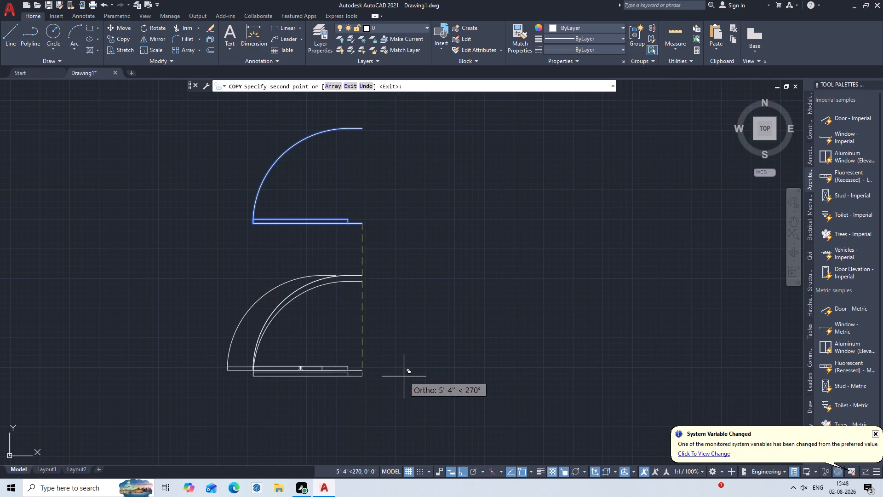
middle_drag(401, 446, 427, 309)
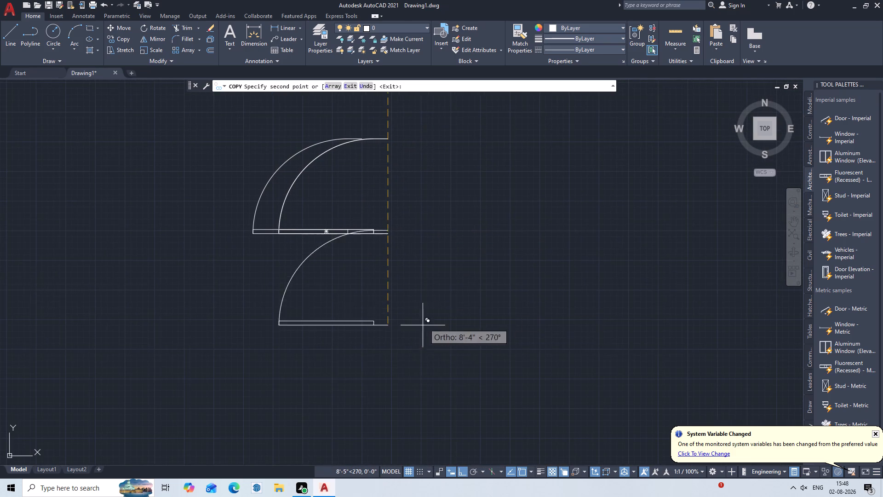
click(391, 385)
middle_drag(401, 467, 426, 279)
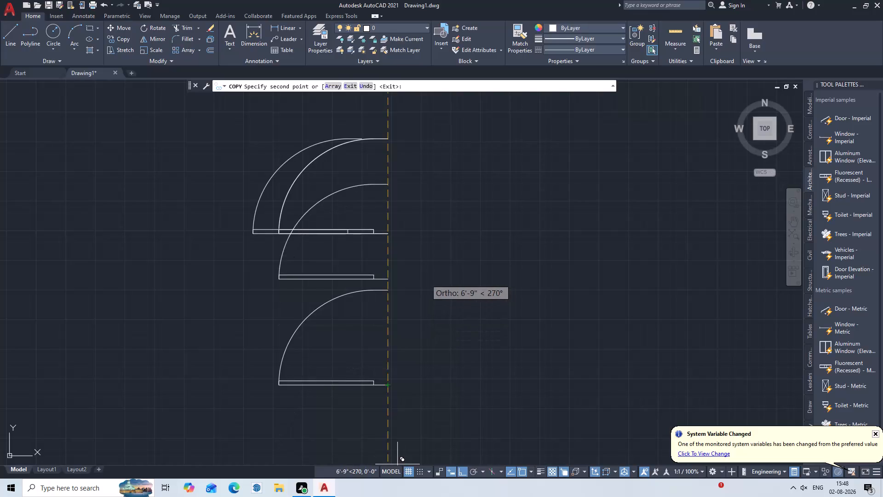
middle_drag(426, 279, 428, 281)
scroll(472, 402, down, 2)
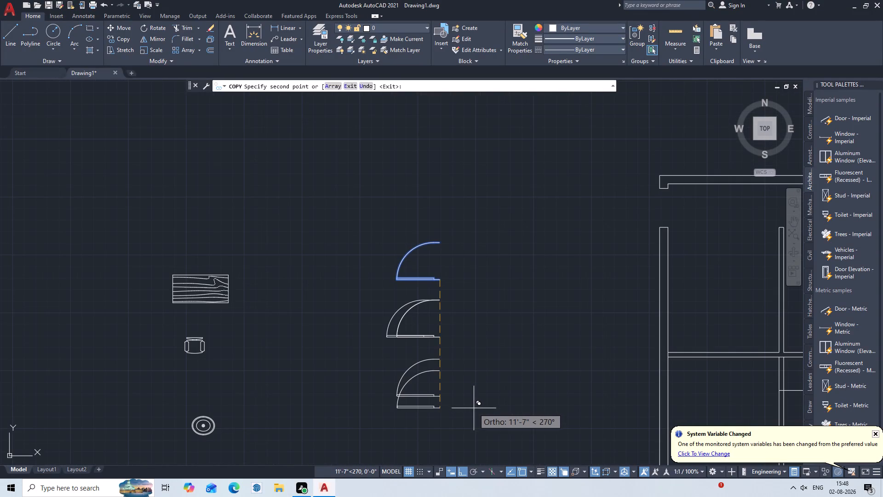
double_click(464, 451)
key(Escape)
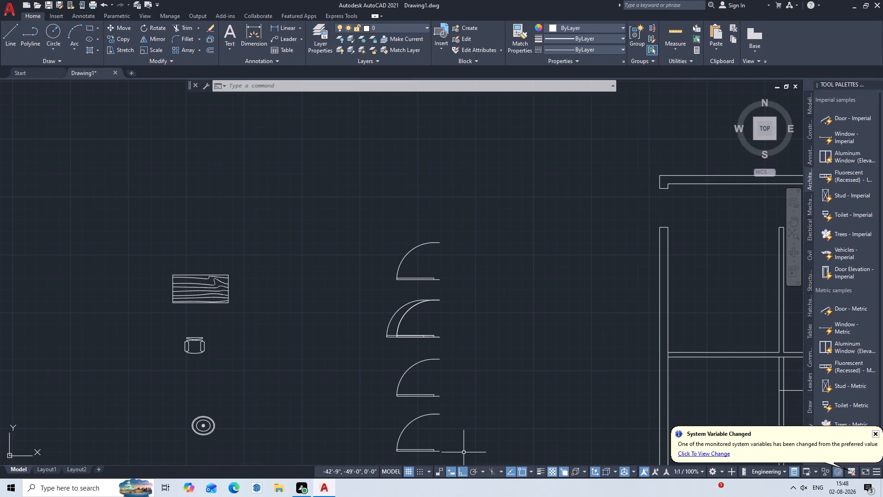
Move the overlapping door copy directly below the original horizontally, clear of the door it overlaps.
scroll(419, 312, up, 2)
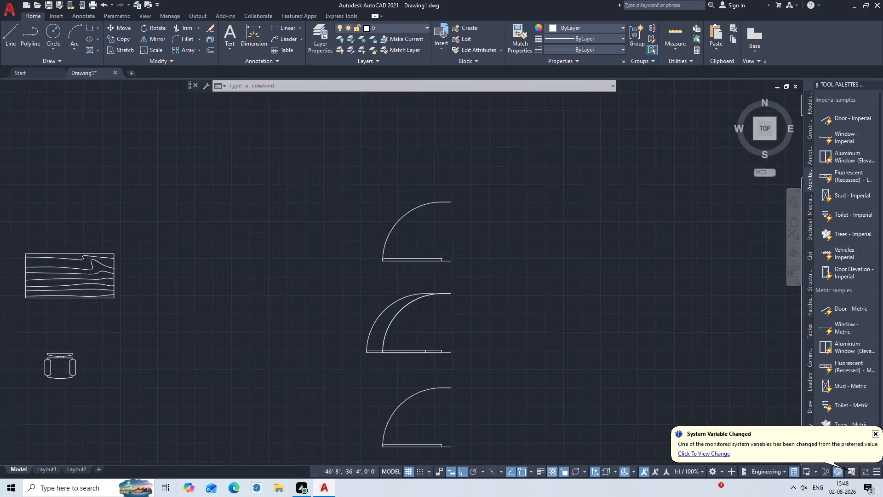
scroll(419, 312, up, 1)
click(385, 304)
middle_click(378, 297)
click(378, 297)
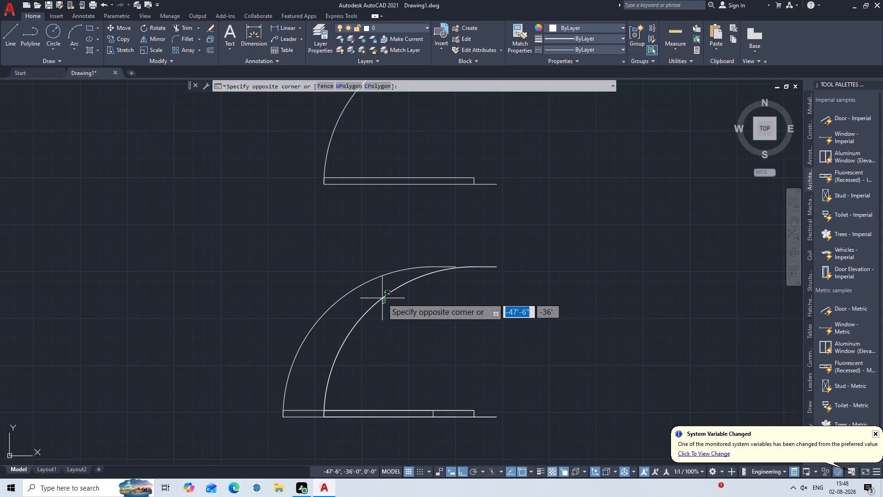
click(382, 298)
key(m)
key(Return)
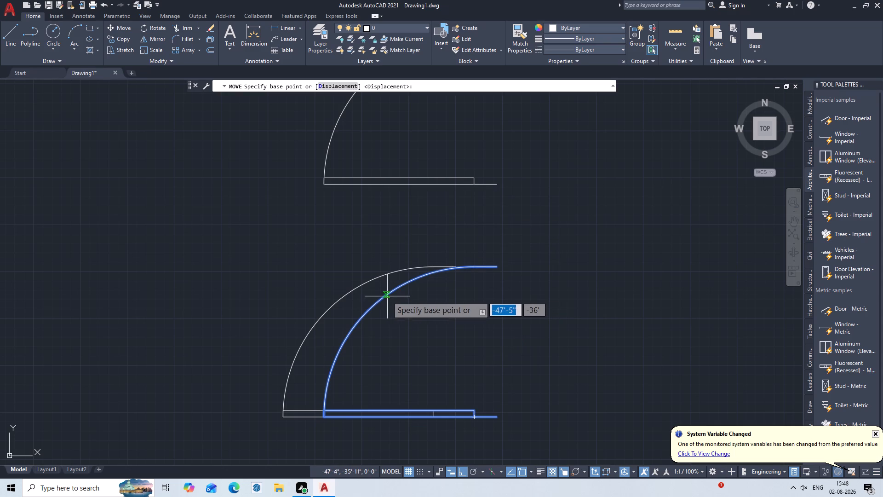
click(497, 266)
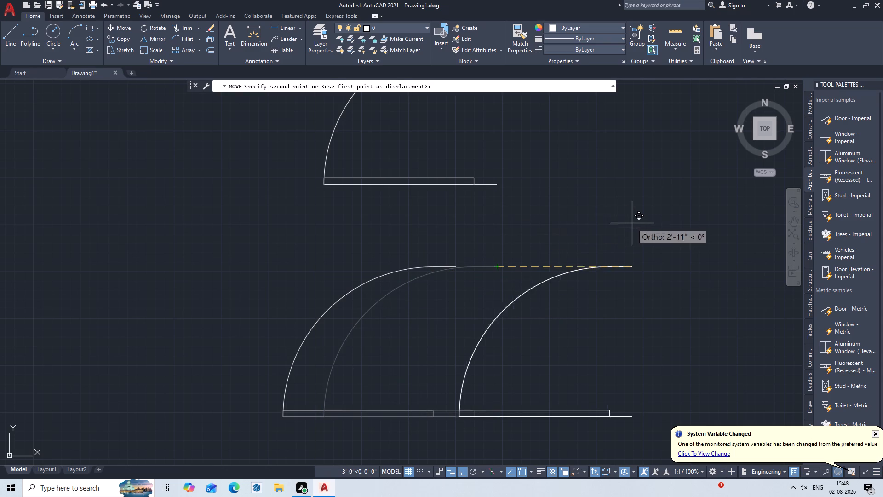
double_click(705, 254)
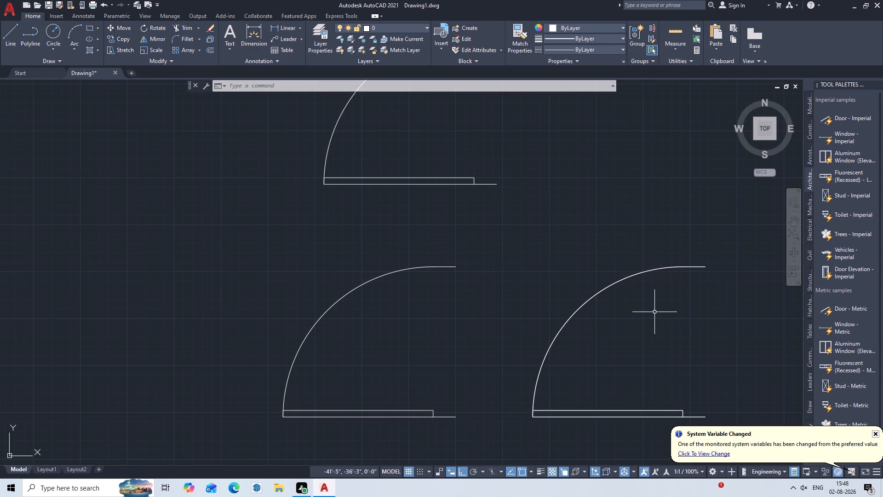
Rotate the topmost door block 90° about the outer end of its hinge-side jamb.
scroll(654, 314, down, 2)
middle_drag(586, 273, 334, 185)
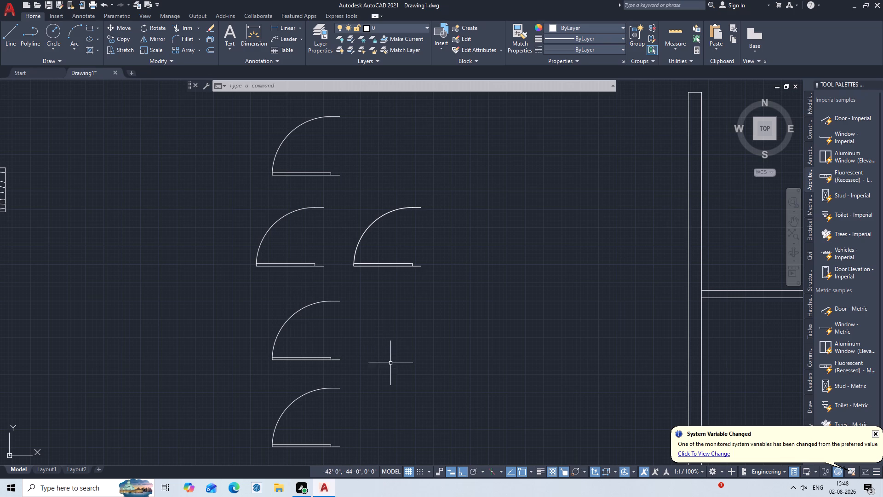
key(r)
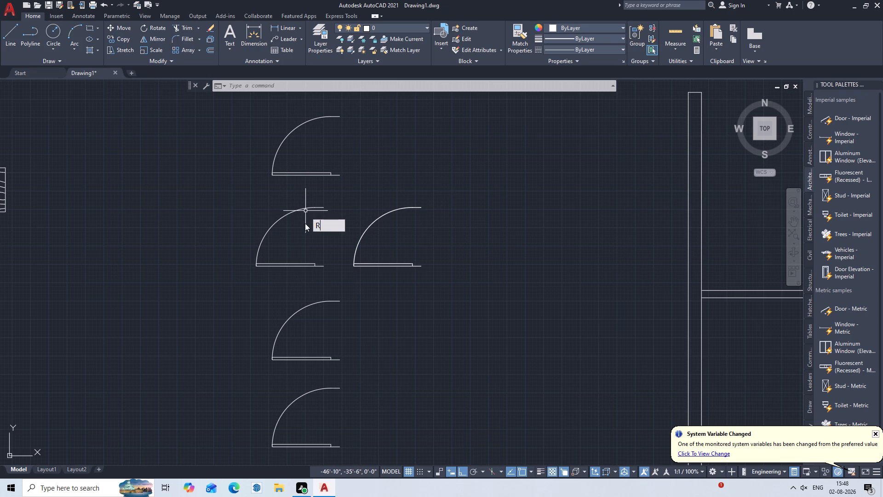
key(o)
key(Return)
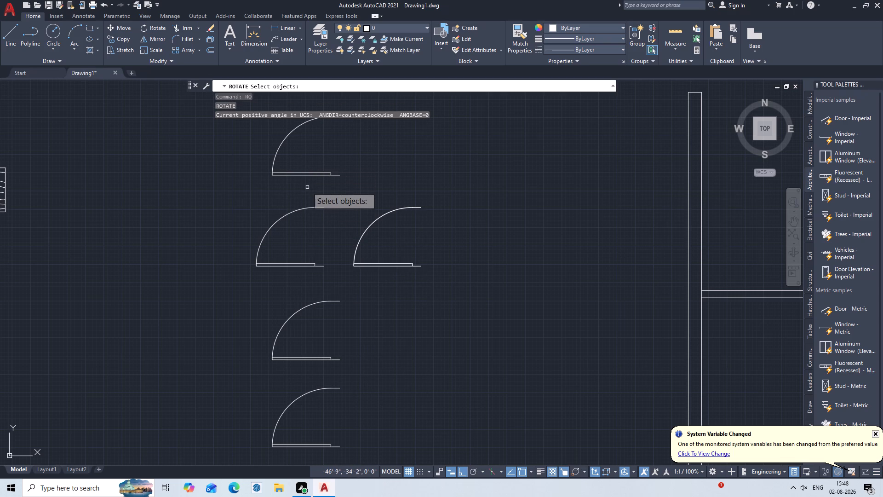
click(336, 173)
click(320, 179)
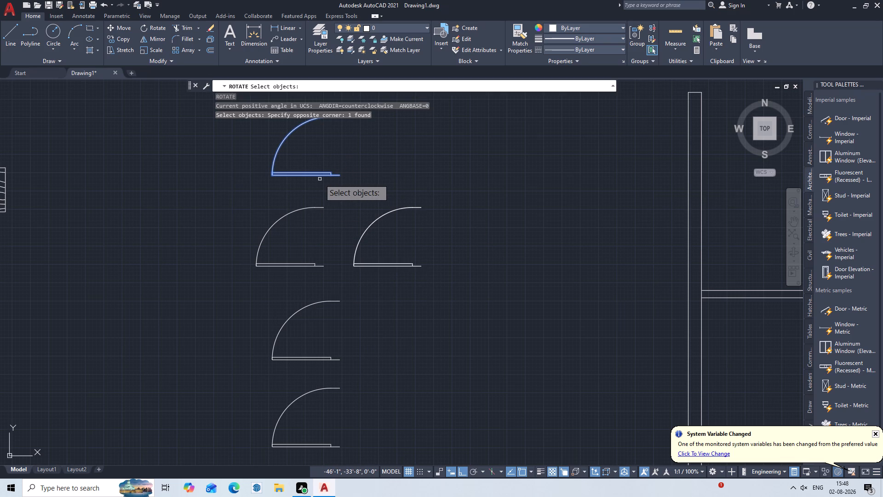
key(Return)
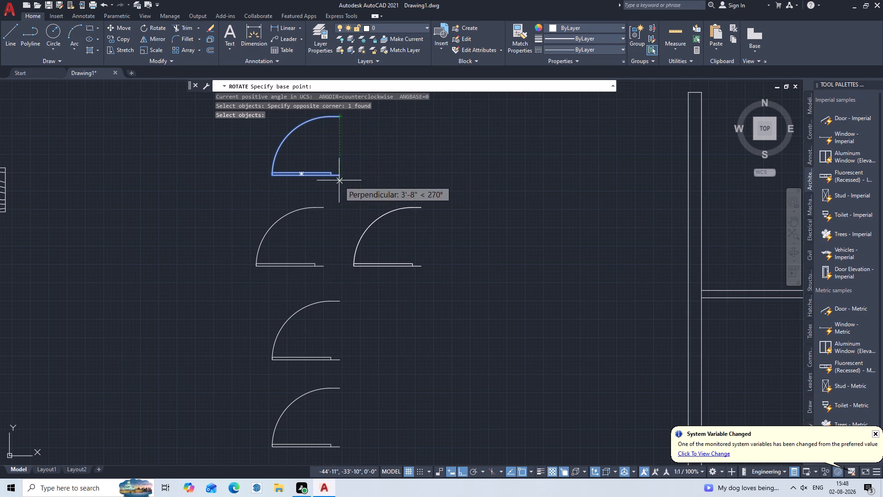
double_click(341, 172)
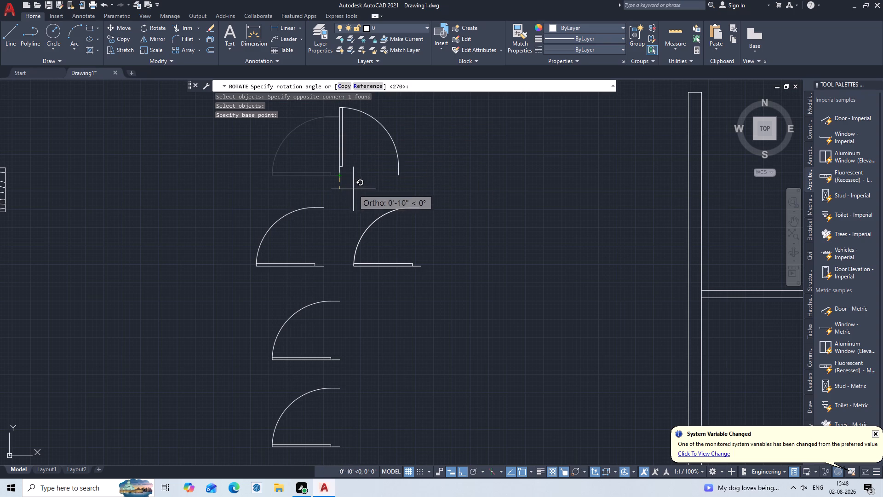
click(341, 167)
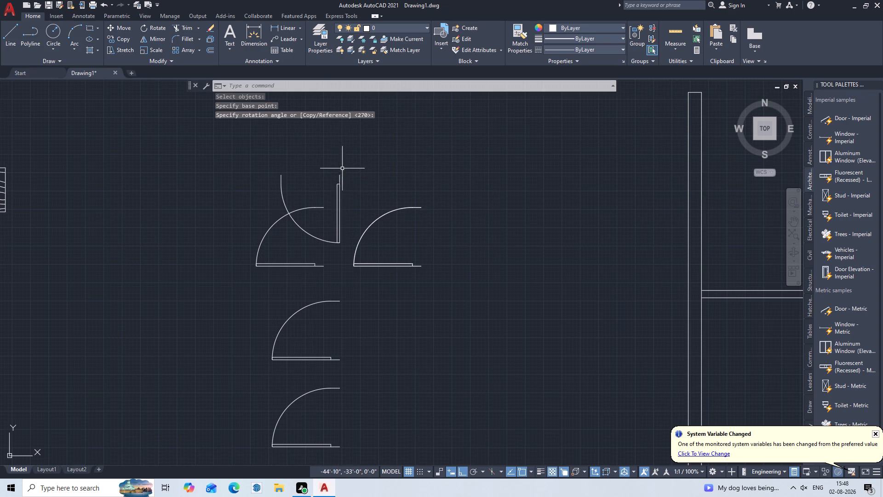
Rotate the same door block another 90° about the outer end of its hinge-side jamb.
key(Return)
double_click(341, 213)
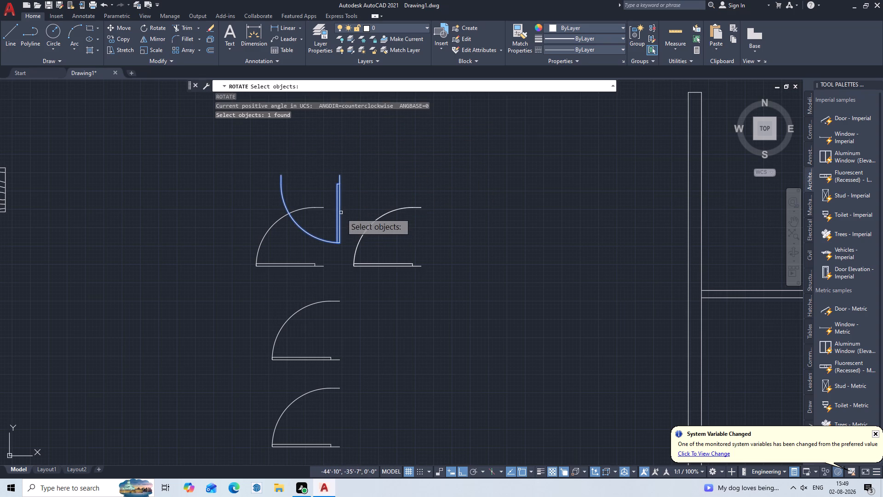
key(Return)
click(343, 175)
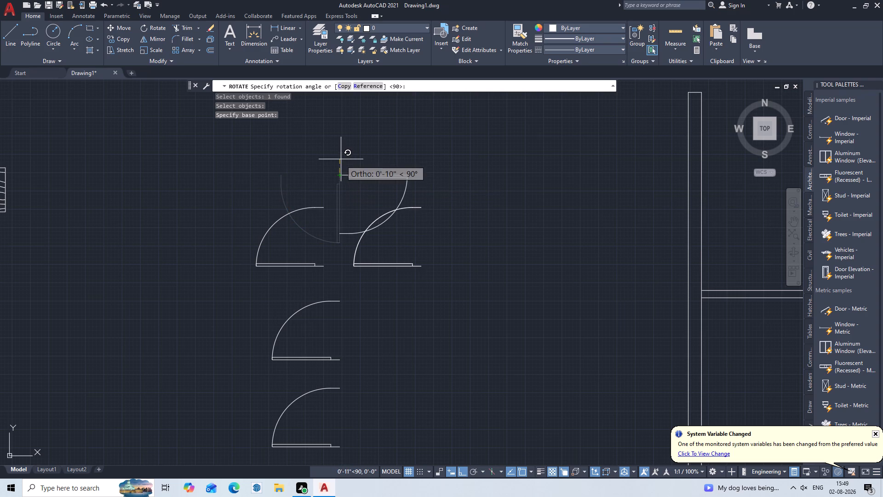
click(341, 159)
Move the rotated door block straight up, clear of the door copies below it.
key(m)
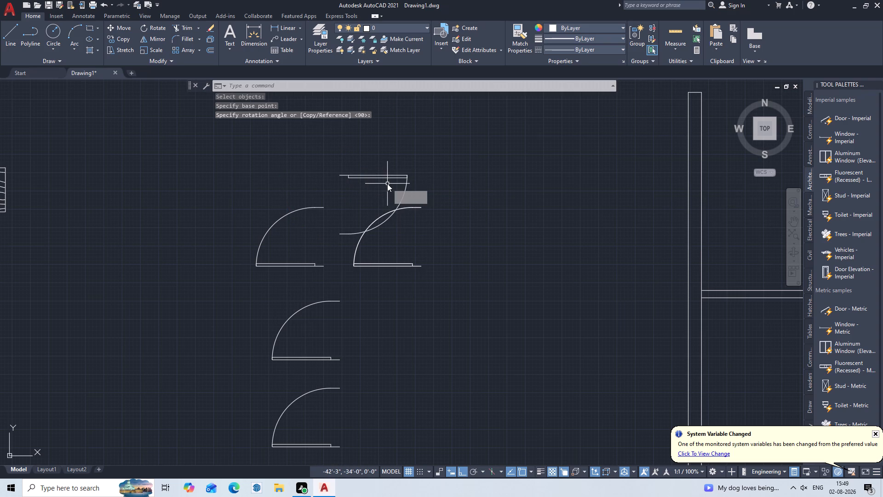
key(Return)
click(389, 174)
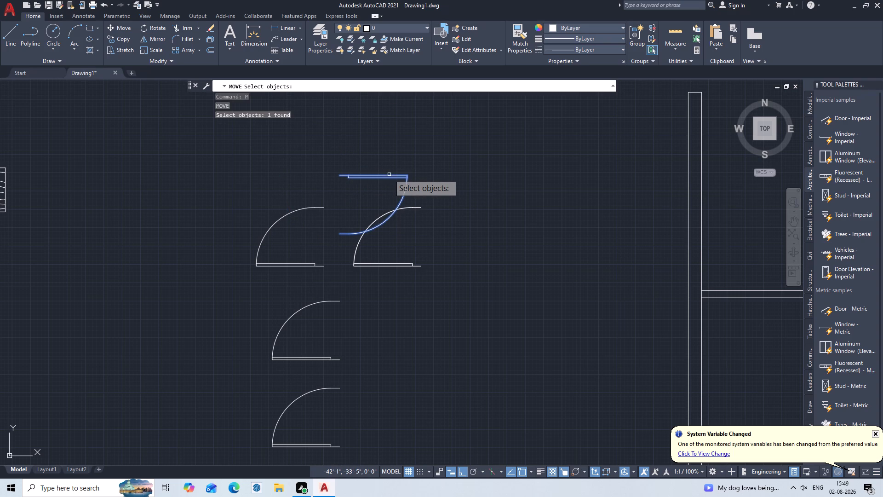
key(Return)
click(389, 174)
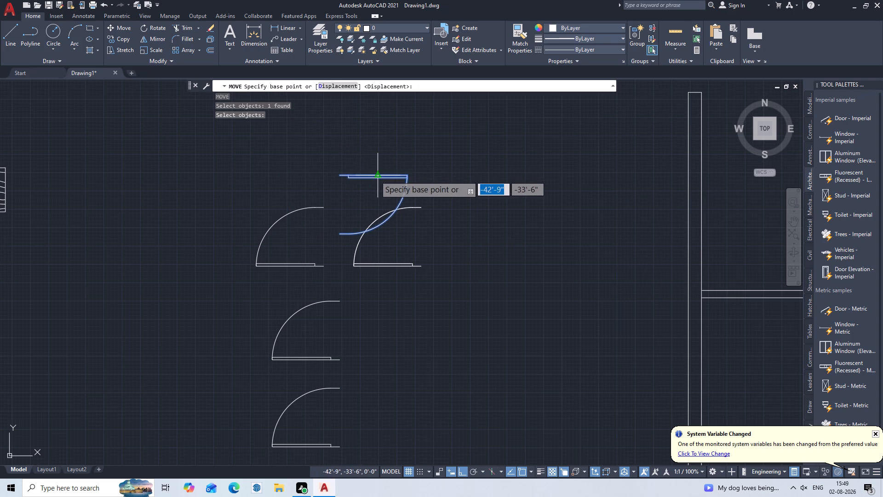
click(375, 176)
click(387, 126)
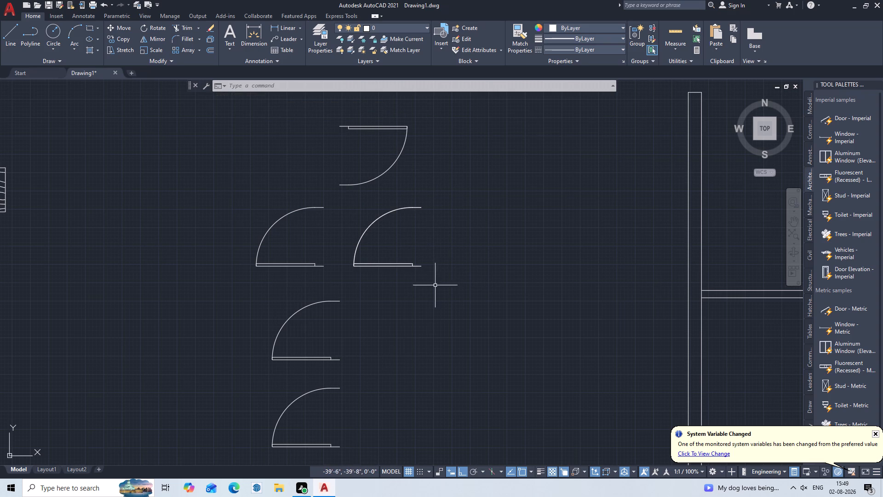
key(Return)
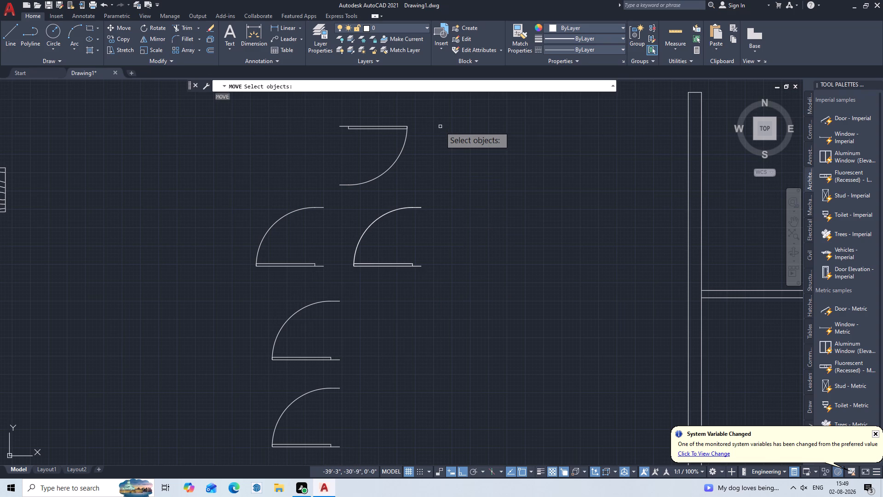
key(Escape)
Rotate the topmost door block 180° about the outer end of its hinge-side jamb.
key(r)
key(o)
key(Return)
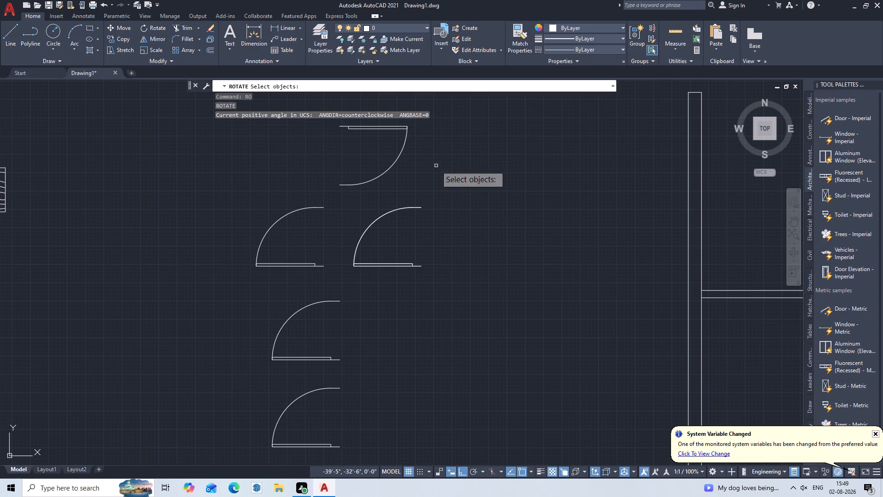
double_click(400, 125)
key(Return)
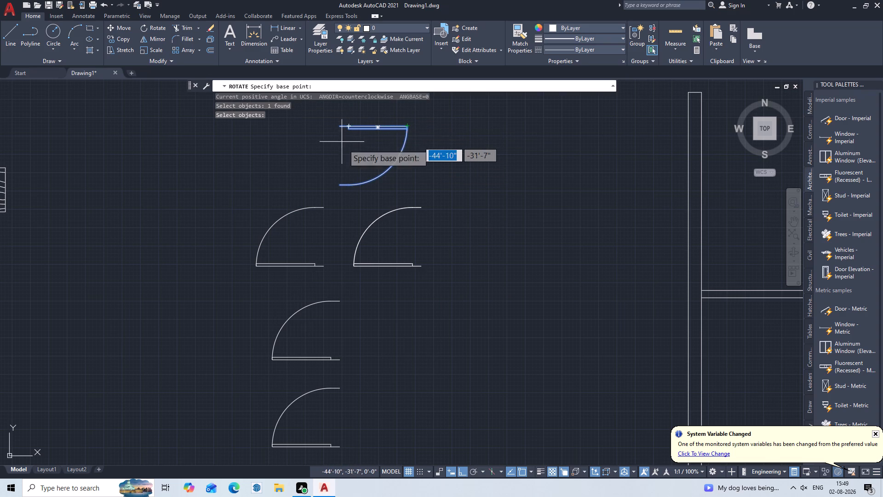
click(341, 122)
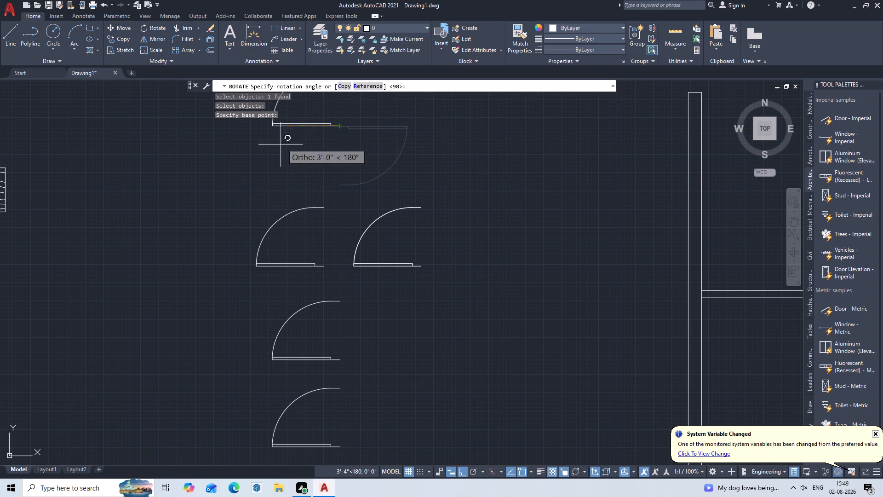
click(281, 144)
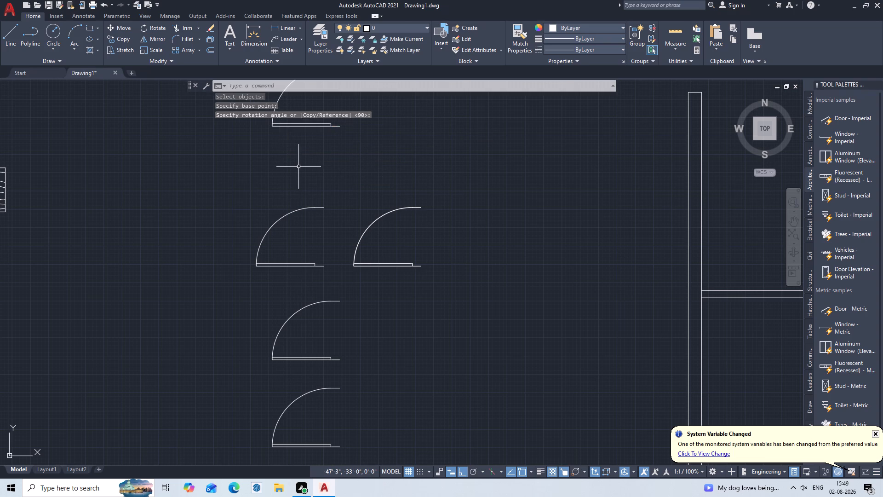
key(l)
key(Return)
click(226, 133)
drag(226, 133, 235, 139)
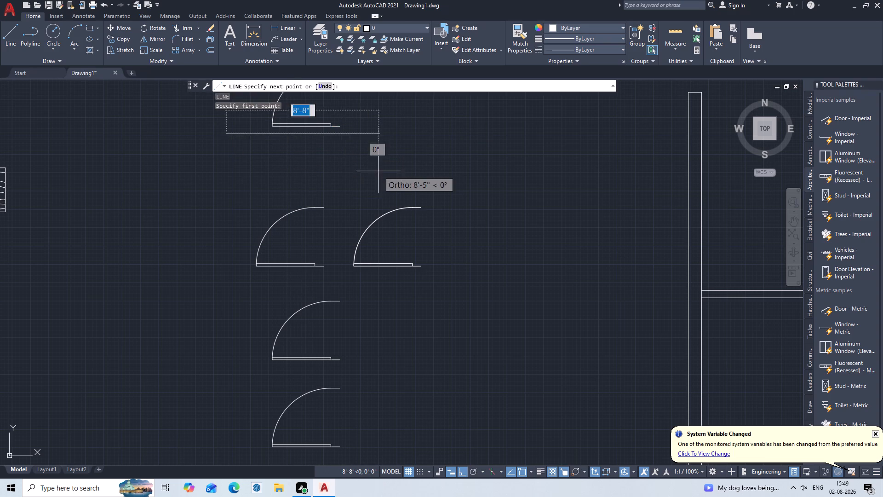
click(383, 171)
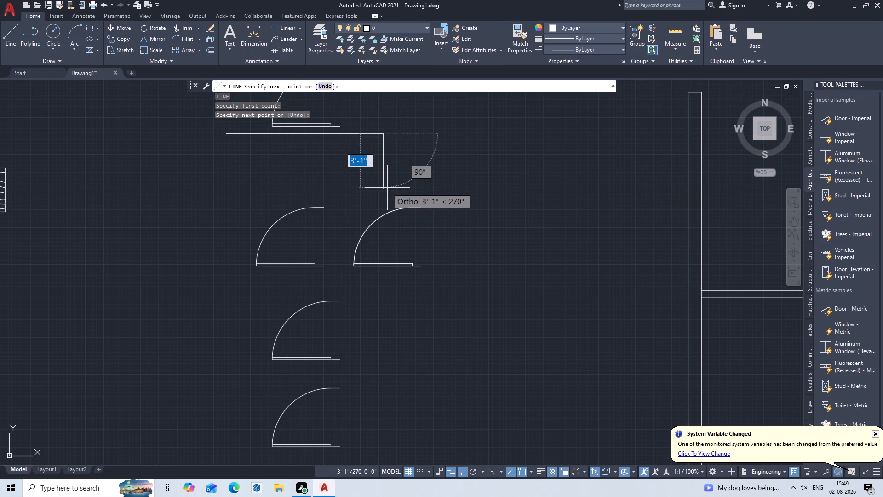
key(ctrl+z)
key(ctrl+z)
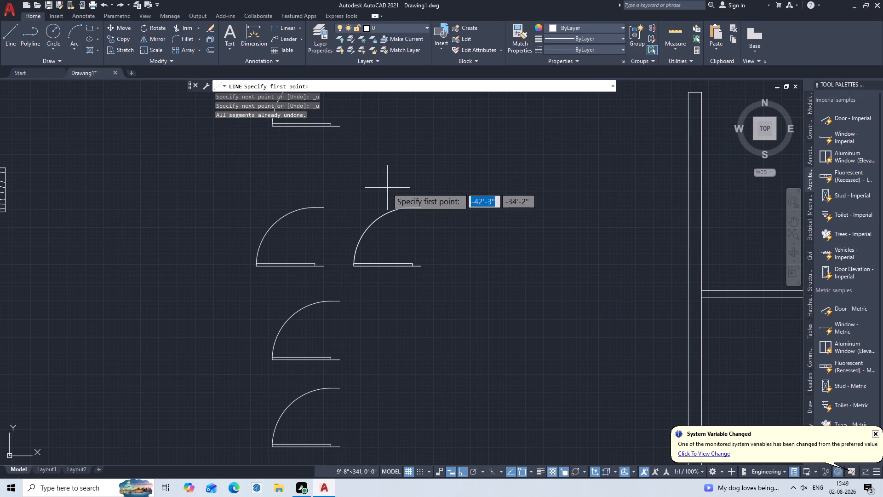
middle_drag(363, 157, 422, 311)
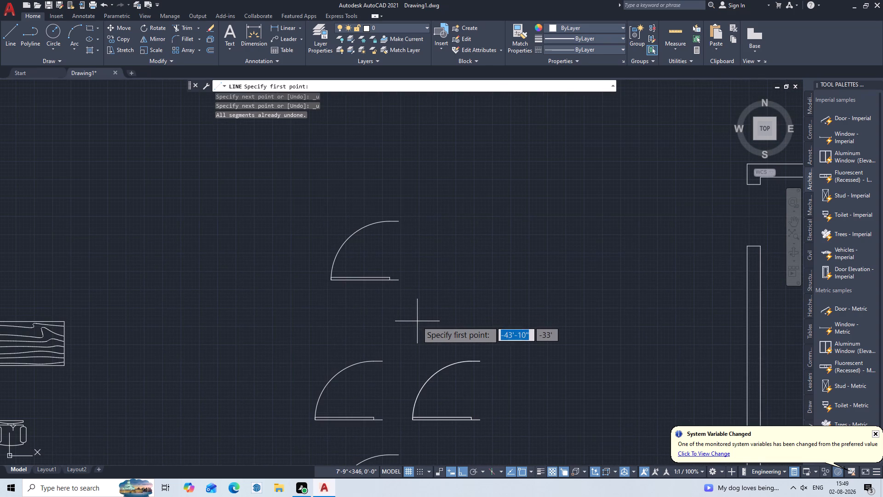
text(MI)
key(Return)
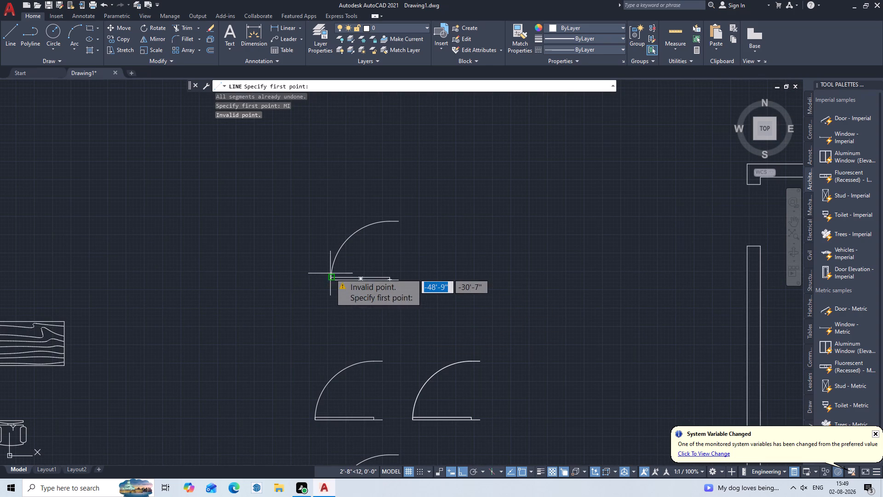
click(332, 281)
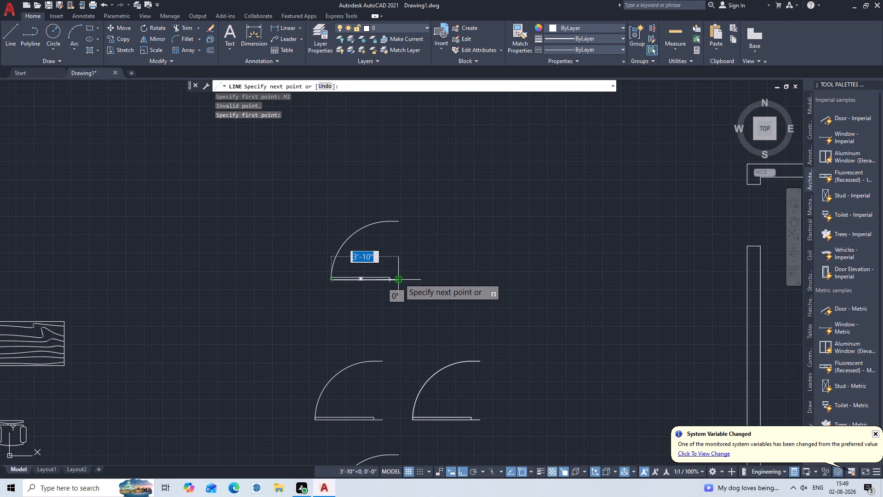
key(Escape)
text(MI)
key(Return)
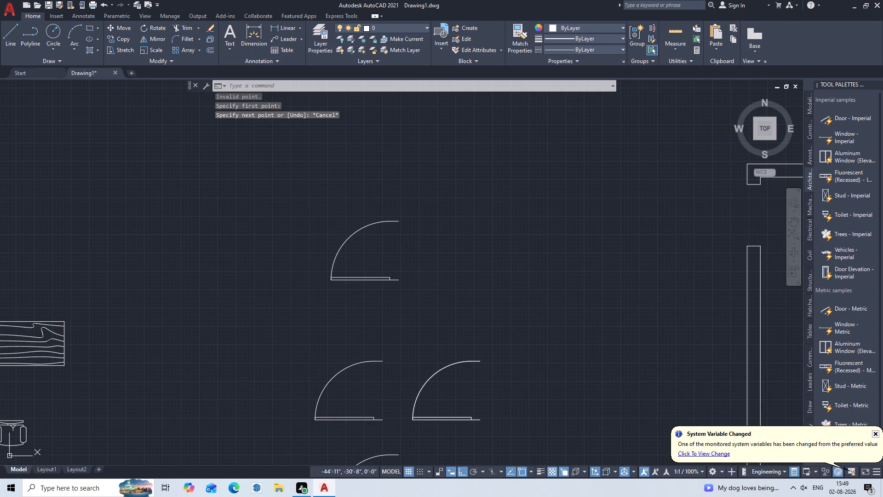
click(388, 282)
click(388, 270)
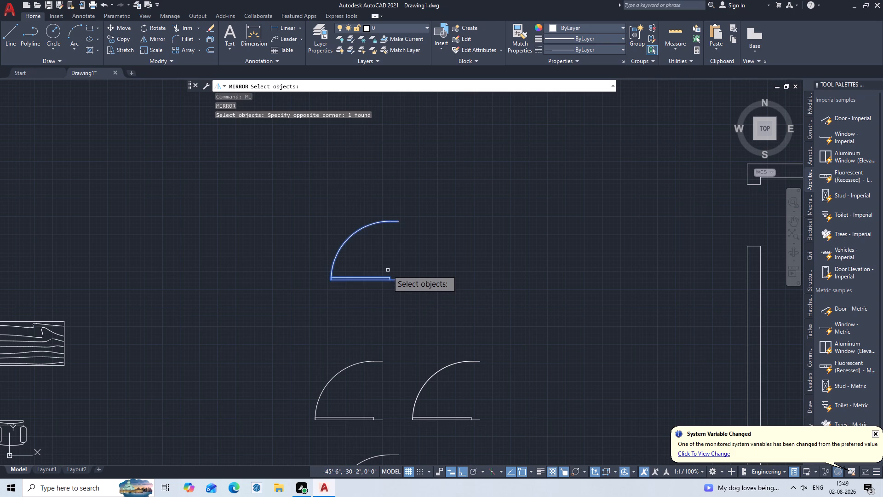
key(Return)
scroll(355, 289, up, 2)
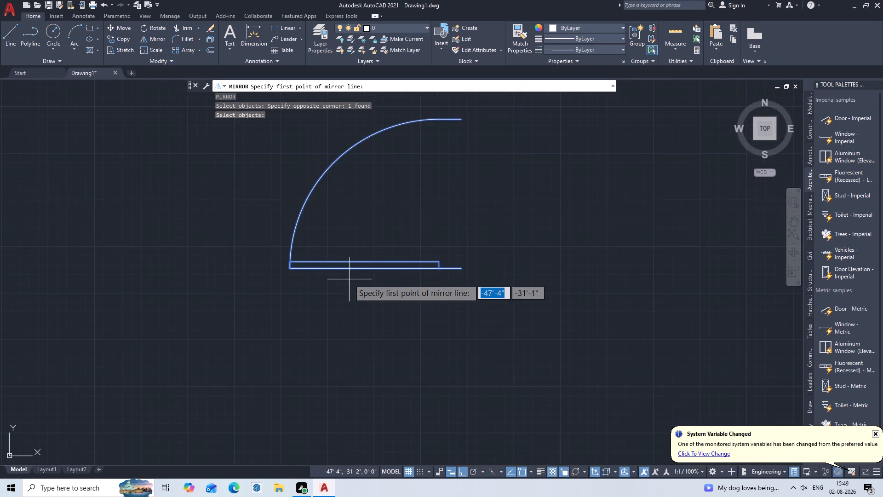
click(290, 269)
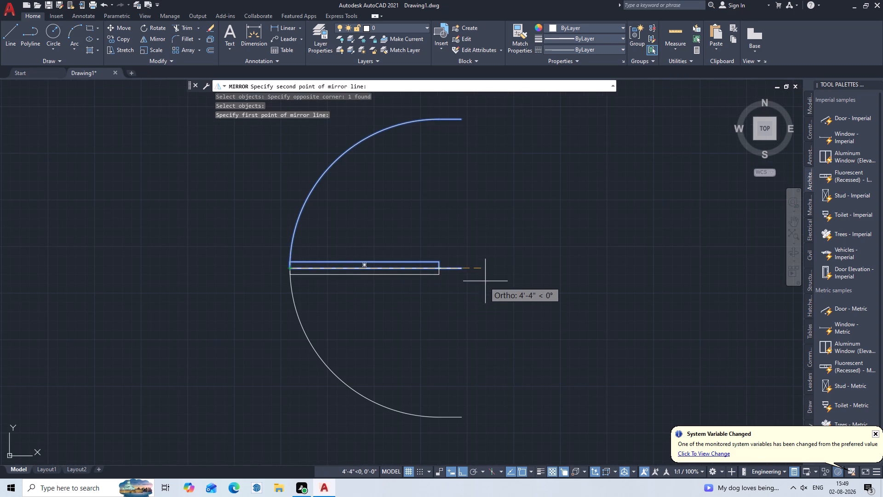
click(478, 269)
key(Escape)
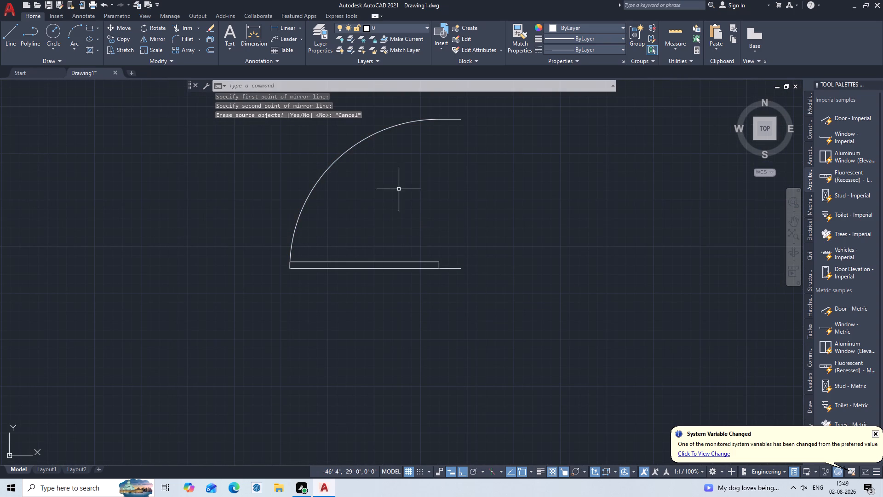
Mirror the topmost door block downward about the horizontal line along its leaf's outer edge, keeping the source door.
text(MI)
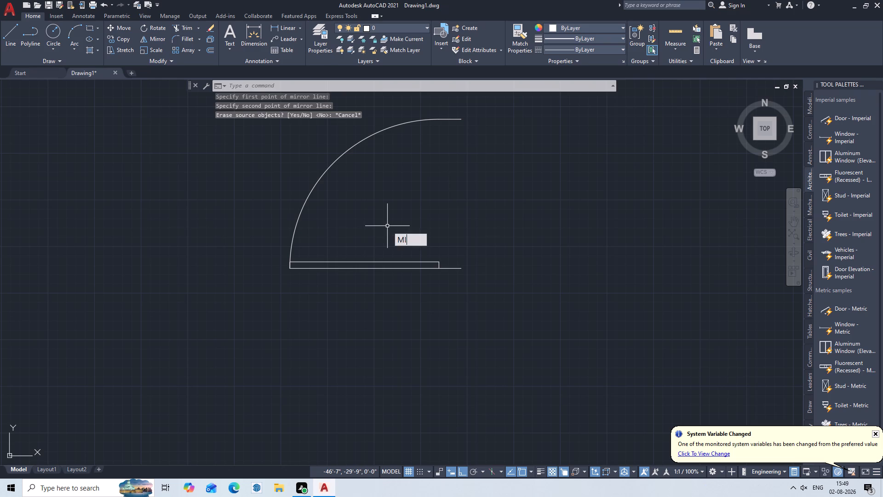
key(Return)
click(391, 264)
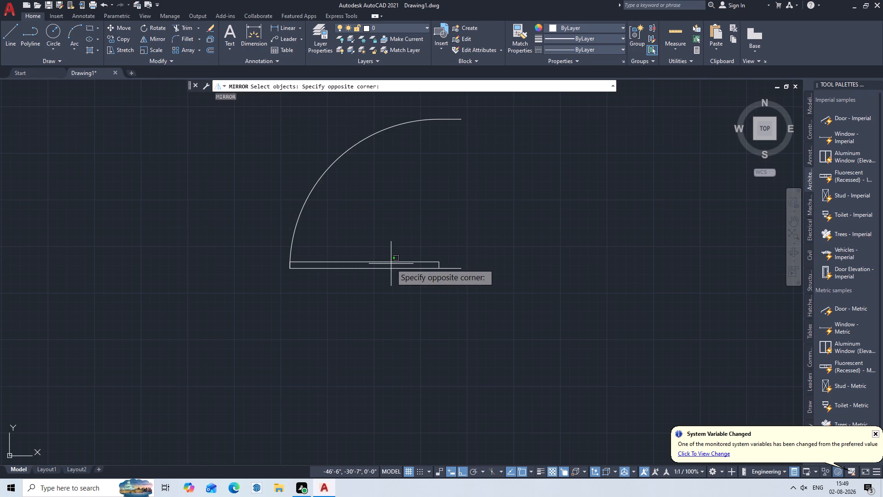
click(381, 283)
key(Return)
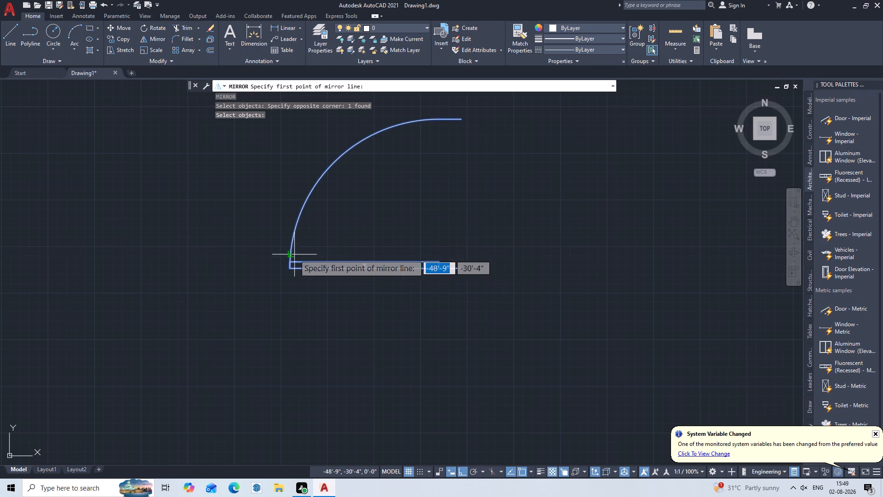
click(289, 267)
double_click(572, 272)
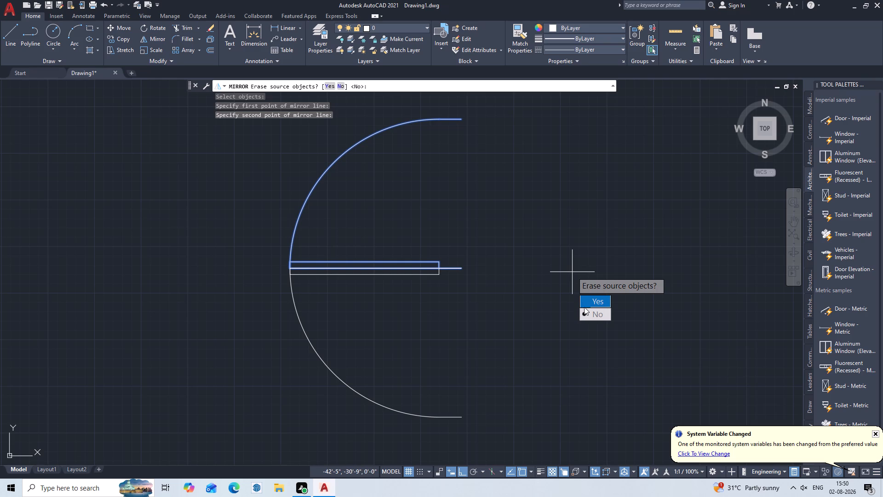
drag(601, 315, 573, 272)
double_click(573, 272)
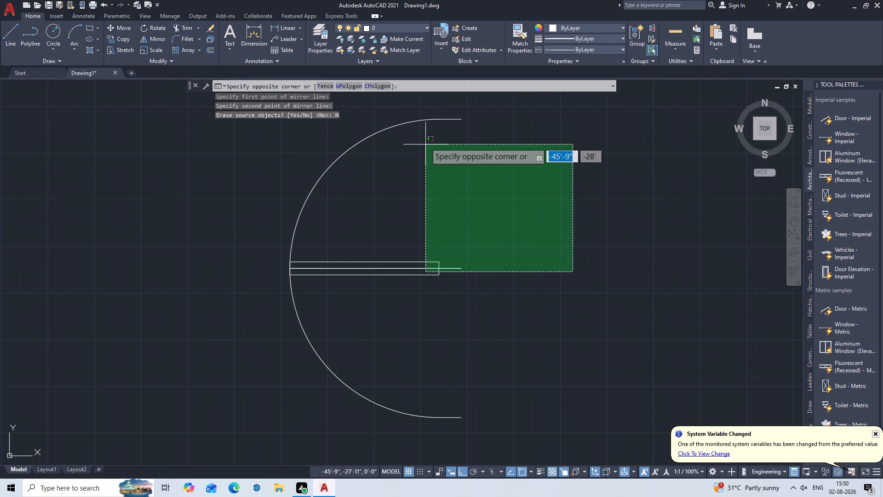
click(480, 179)
Move the upper, original door block about 5'-1" horizontally to the right, clear of its mirrored copy.
key(m)
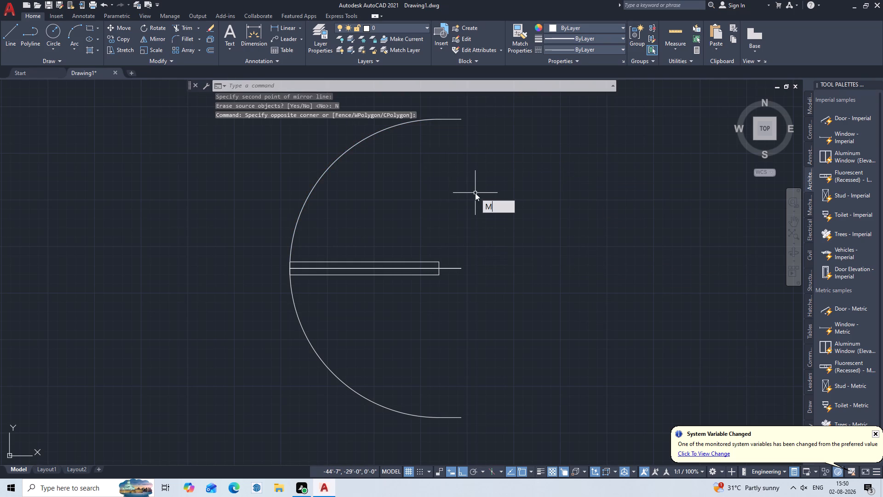
key(Return)
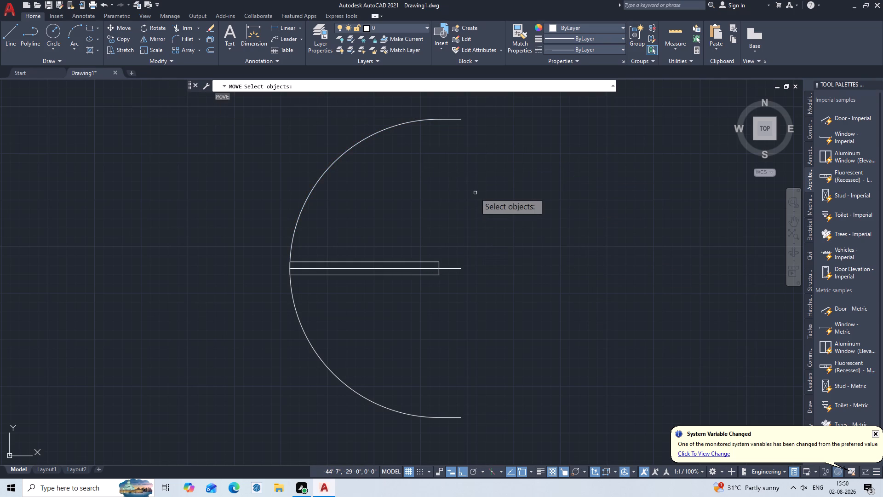
click(447, 121)
double_click(454, 115)
click(459, 114)
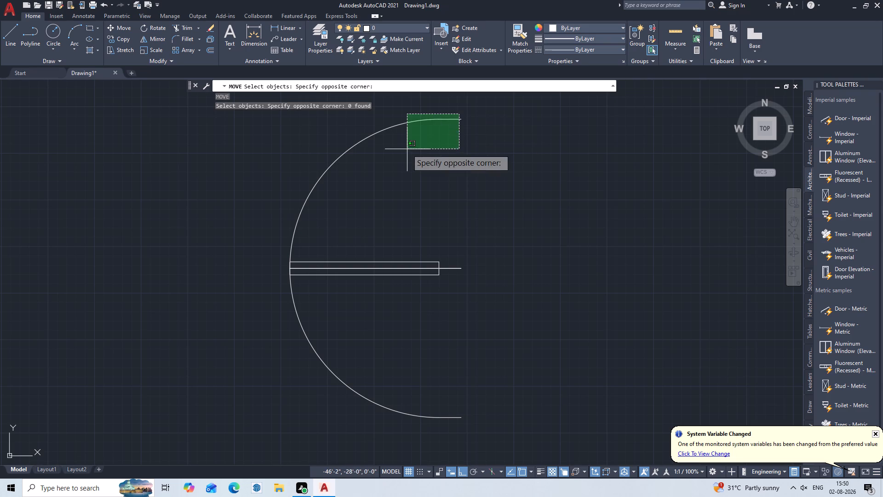
double_click(407, 150)
key(Return)
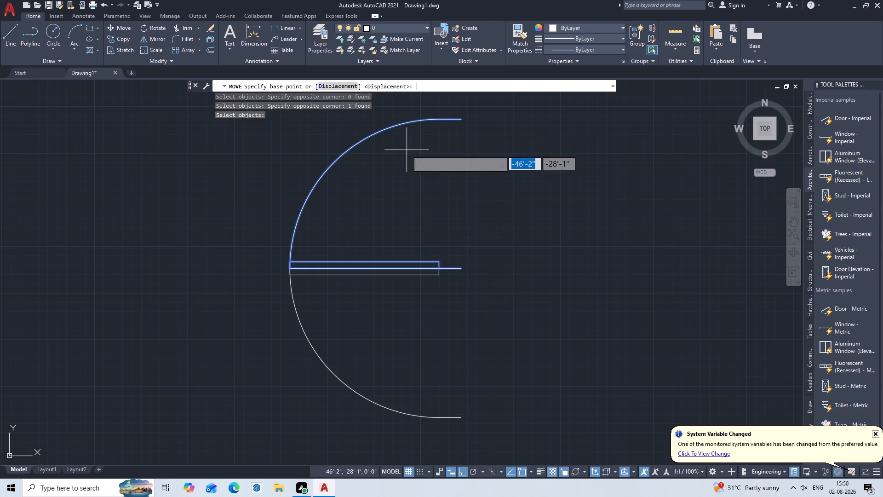
click(365, 138)
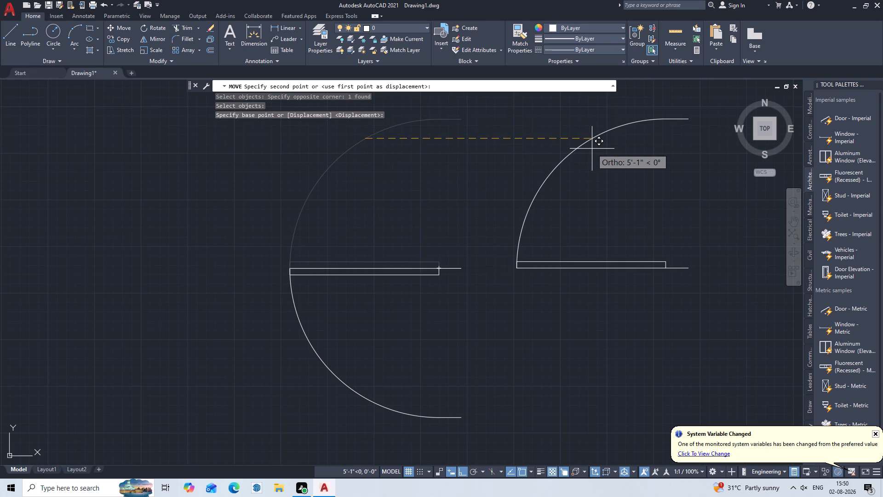
click(592, 149)
key(Escape)
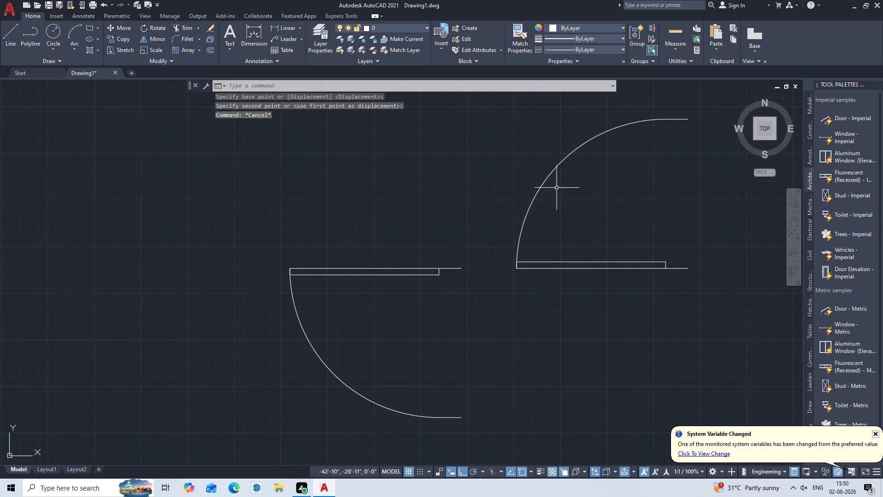
Copy the mirrored, downward-swinging door block from its outer jamb endpoint to the free end of the lower-left room's upper partition.
middle_drag(543, 221, 512, 169)
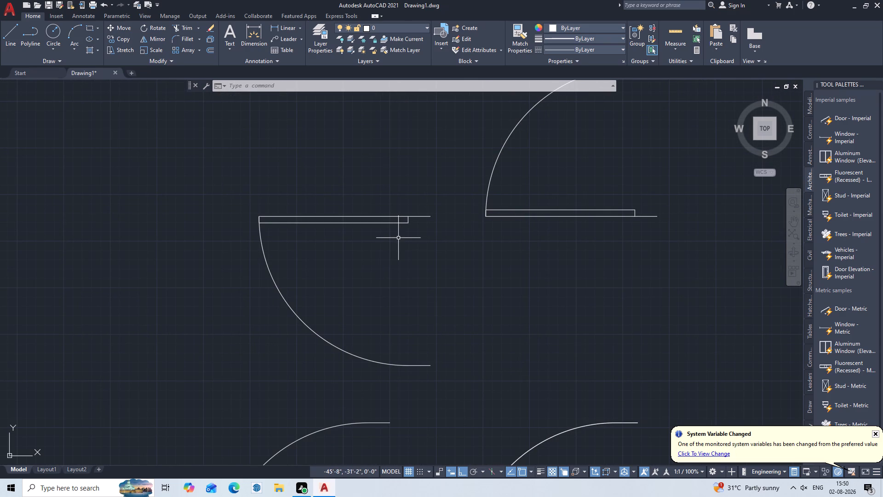
key(c)
key(o)
key(p)
key(Return)
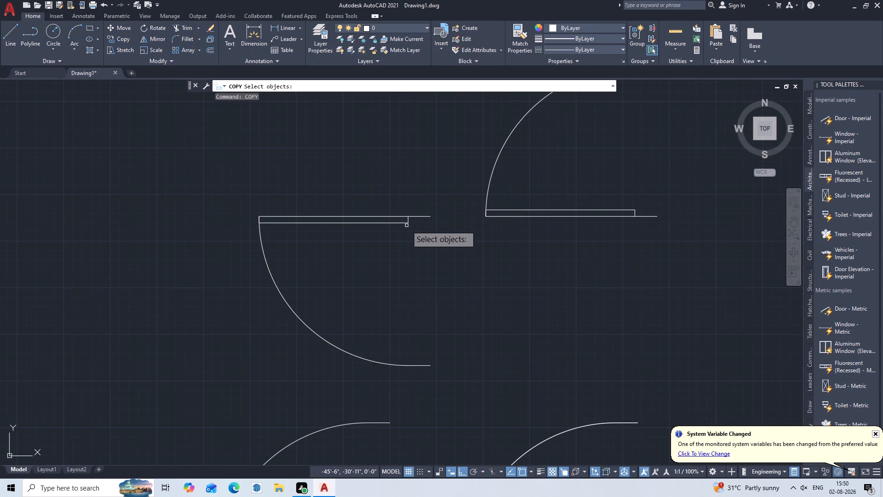
click(404, 222)
key(Return)
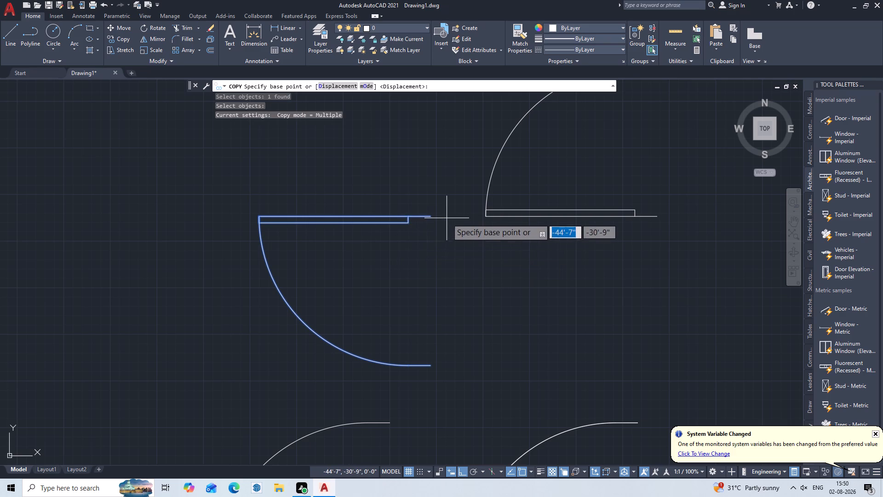
click(433, 214)
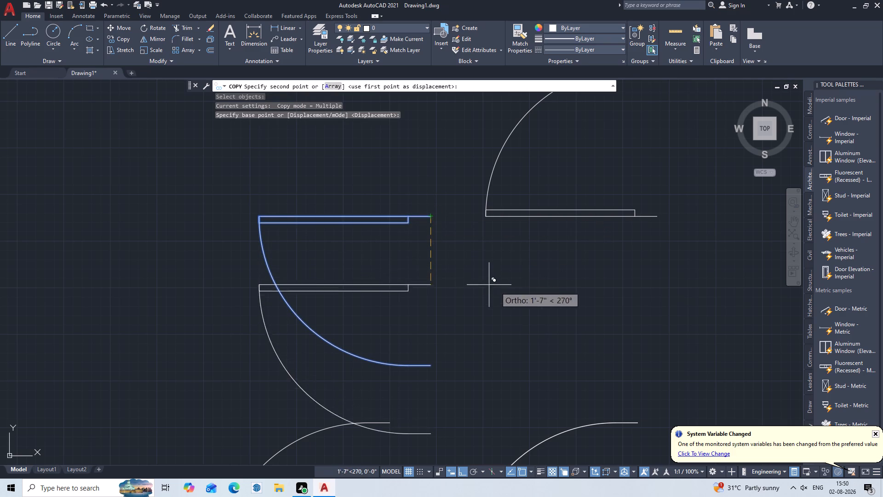
scroll(520, 301, down, 3)
middle_drag(537, 323, 283, 157)
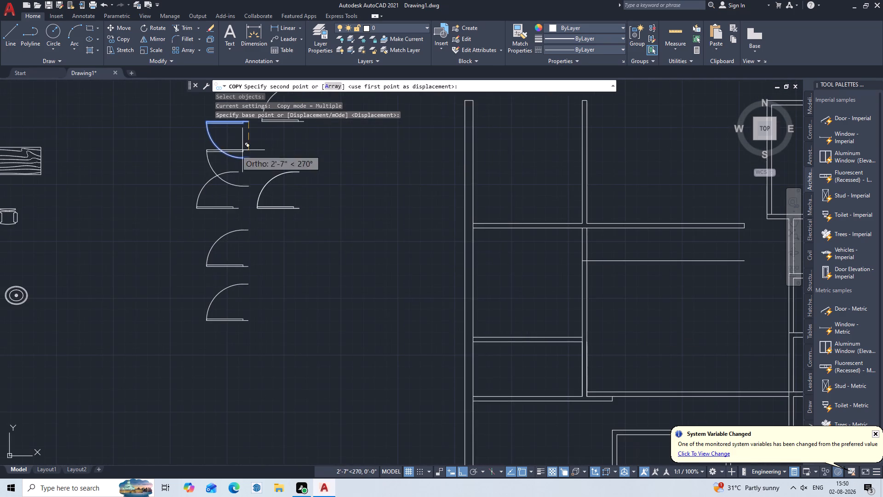
scroll(332, 285, down, 1)
middle_drag(391, 336, 334, 186)
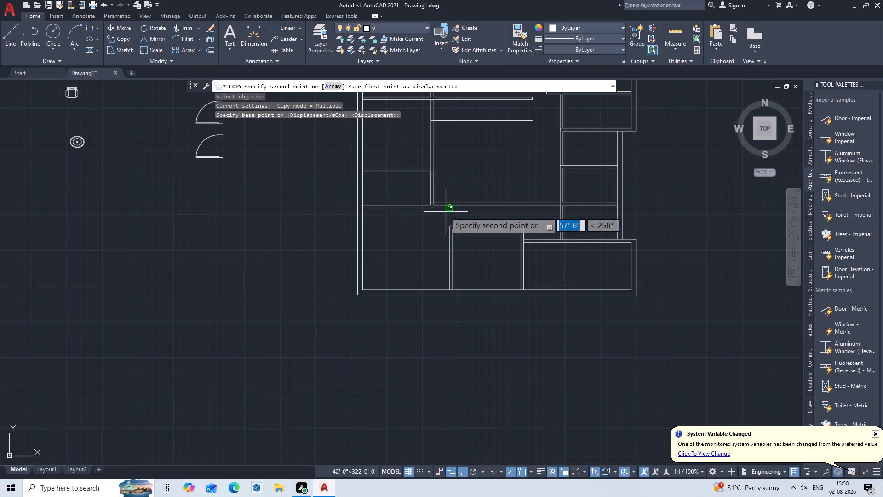
key(F8)
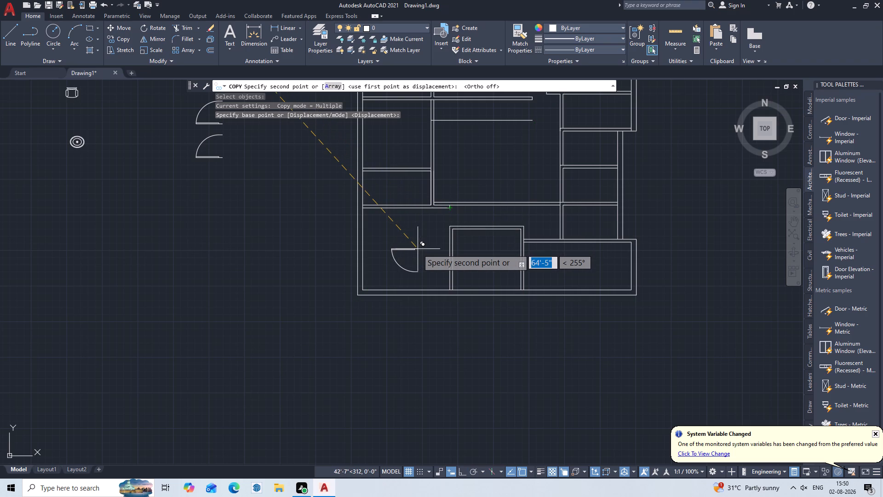
middle_drag(418, 249, 408, 306)
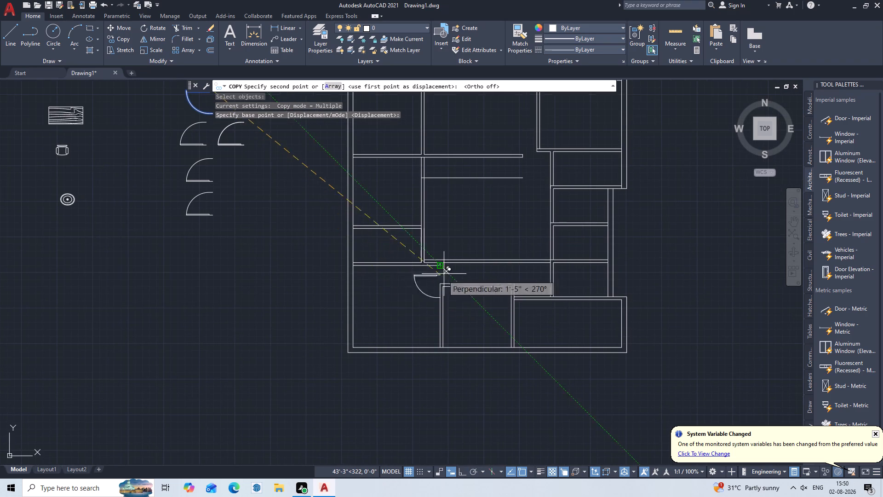
scroll(445, 270, up, 4)
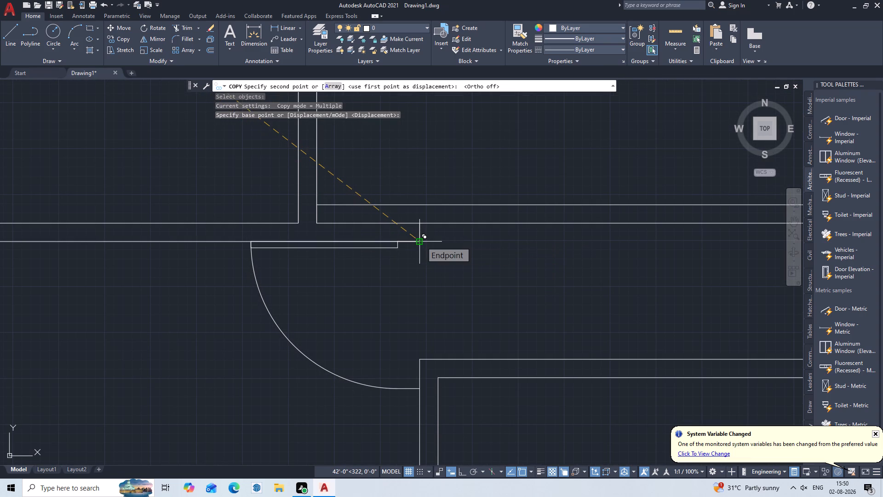
click(421, 242)
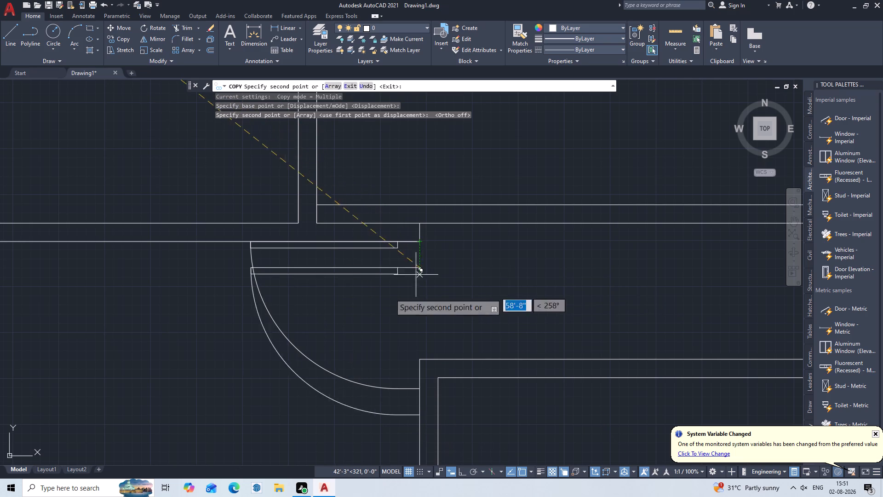
key(Escape)
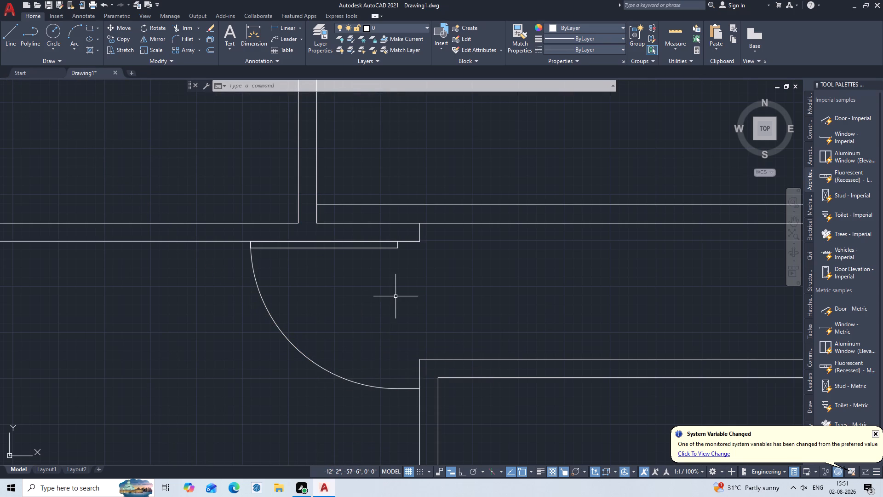
Extend both faces of the vertical partition beside the new door up to the horizontal partition above.
middle_drag(396, 296, 499, 261)
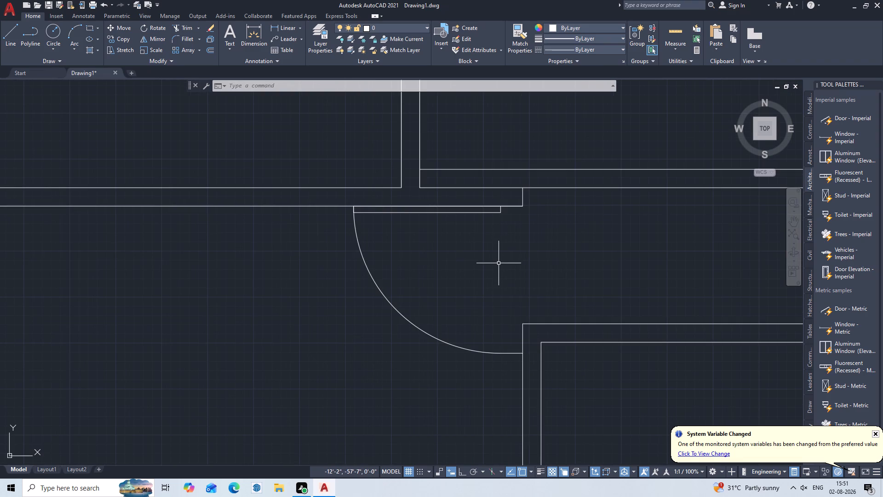
middle_drag(503, 266, 303, 187)
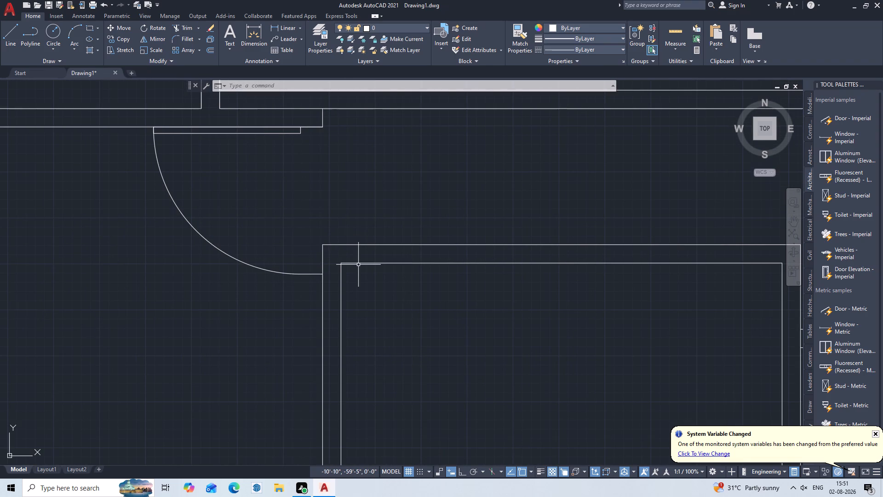
middle_drag(364, 216, 436, 254)
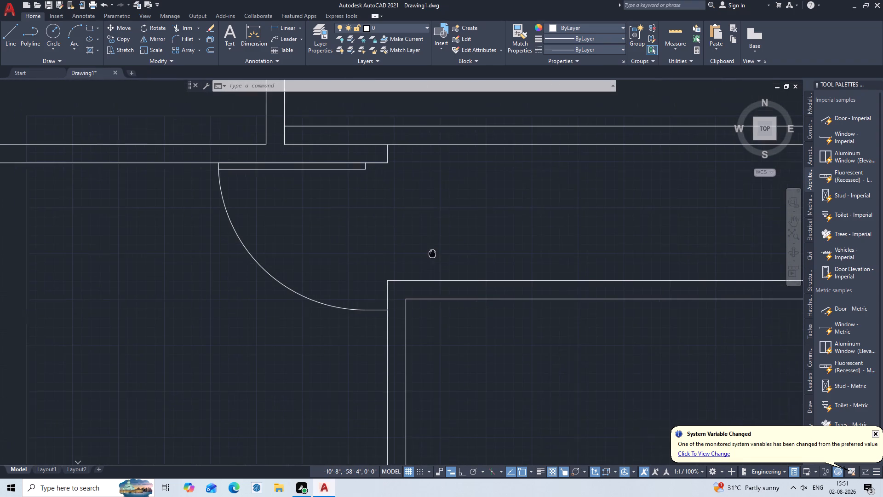
middle_drag(436, 254, 437, 254)
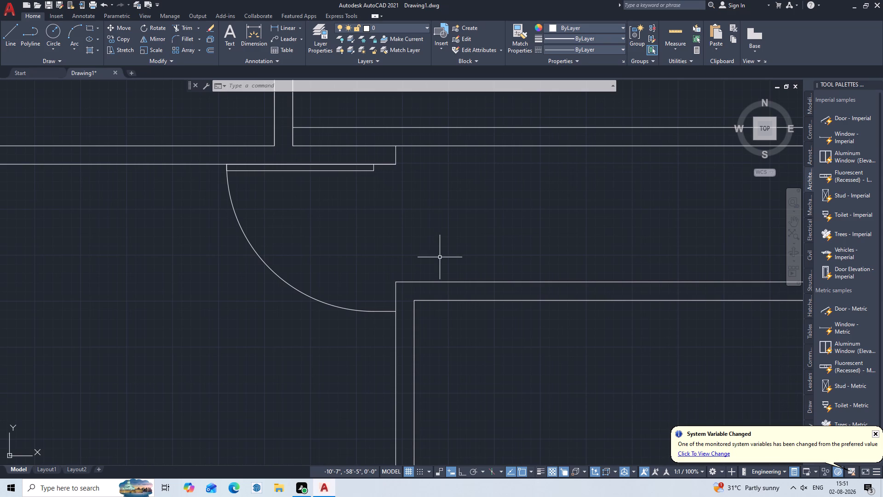
middle_drag(435, 256, 438, 275)
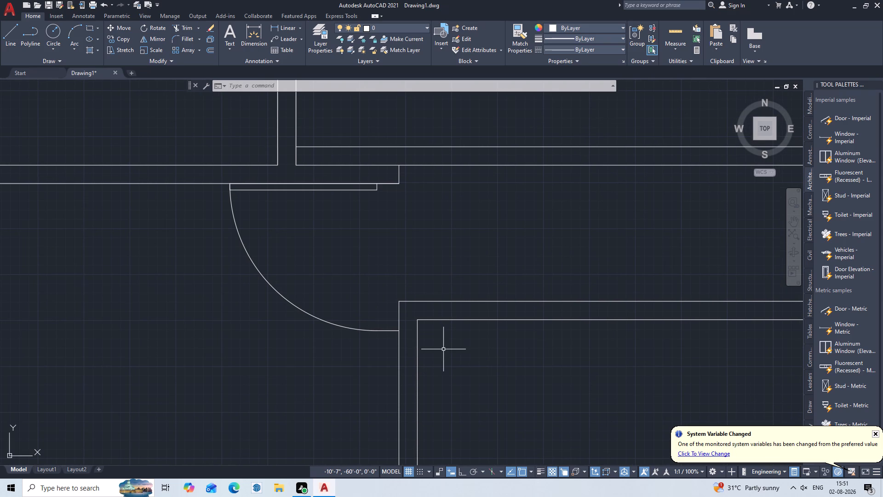
middle_drag(441, 252, 451, 283)
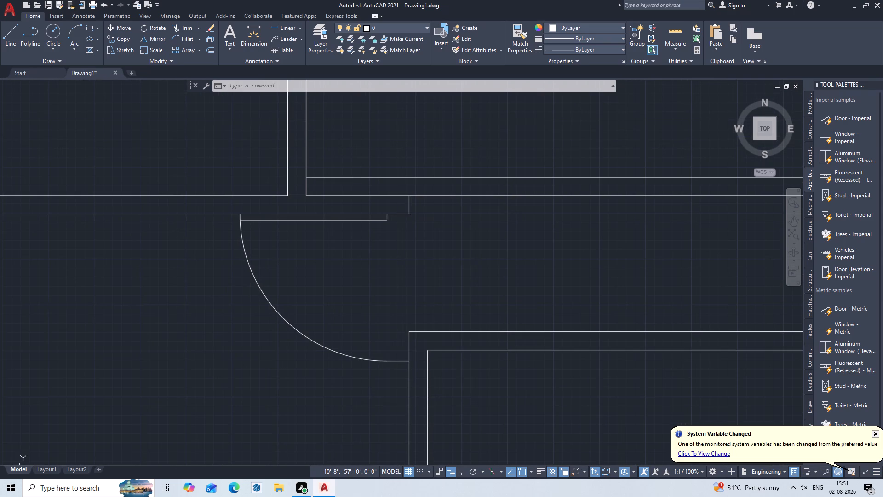
key(e)
key(x)
key(Return)
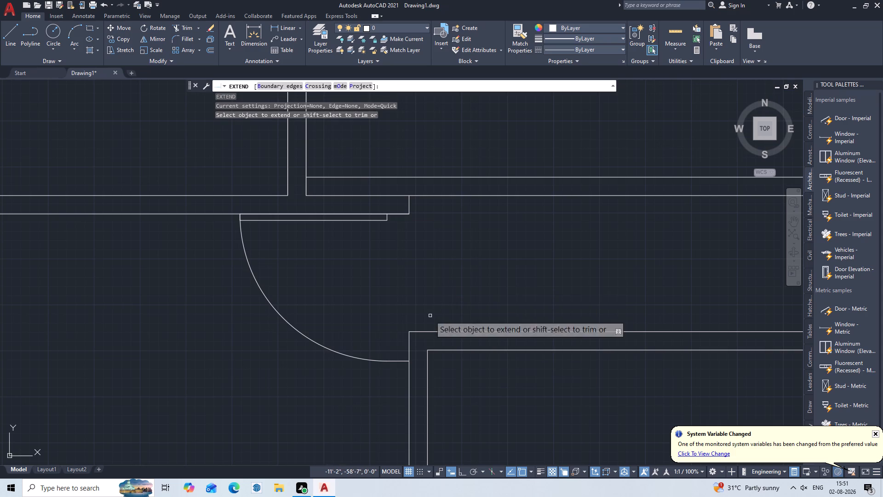
click(434, 404)
double_click(402, 417)
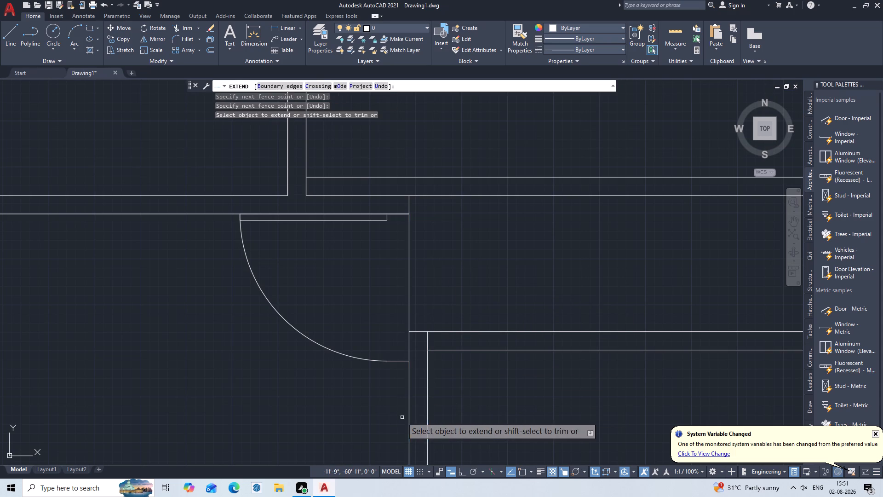
click(445, 402)
double_click(422, 416)
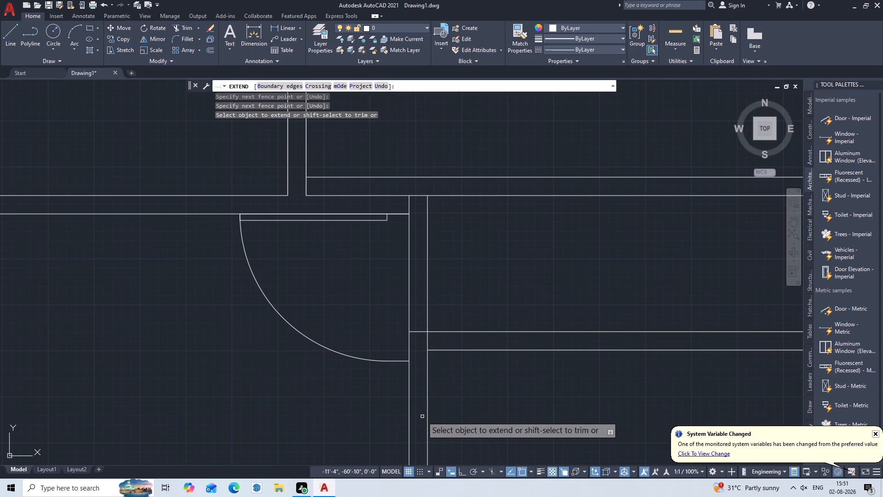
key(Escape)
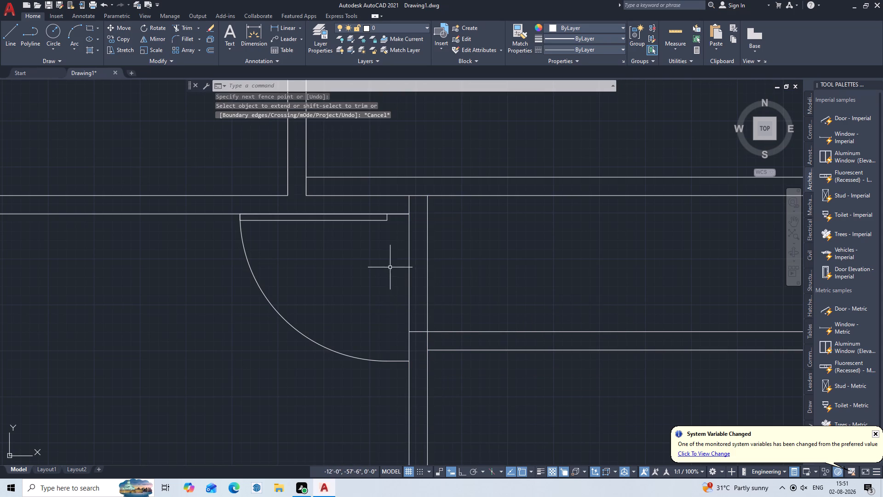
Move the copied door block 5" horizontally to the right, onto the far face of the extended partition.
drag(349, 325, 342, 335)
click(292, 416)
key(m)
key(Return)
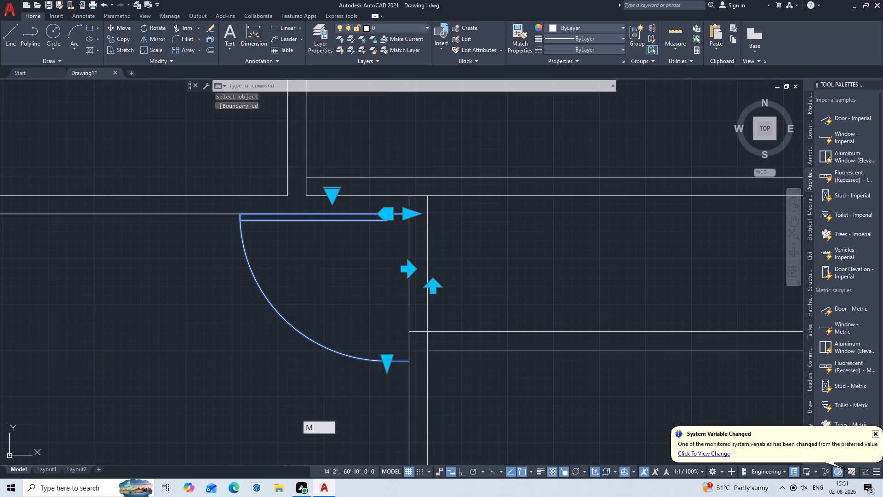
click(410, 217)
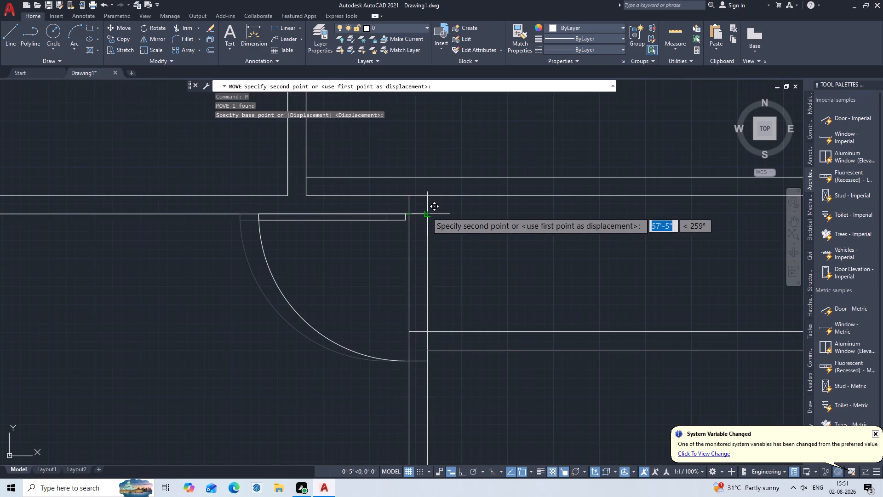
click(427, 212)
key(Escape)
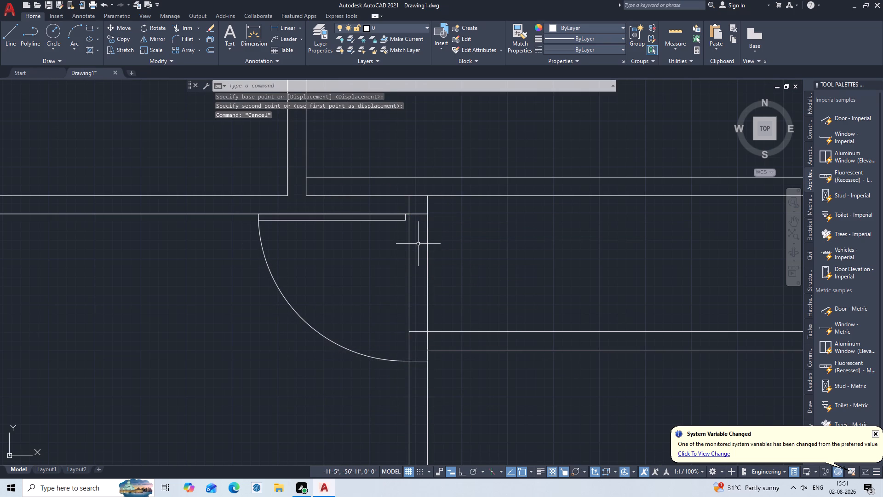
Trim both extended partition faces out of the door opening, between the upper partition and the room corner below.
text(TR)
key(Return)
click(445, 257)
double_click(397, 276)
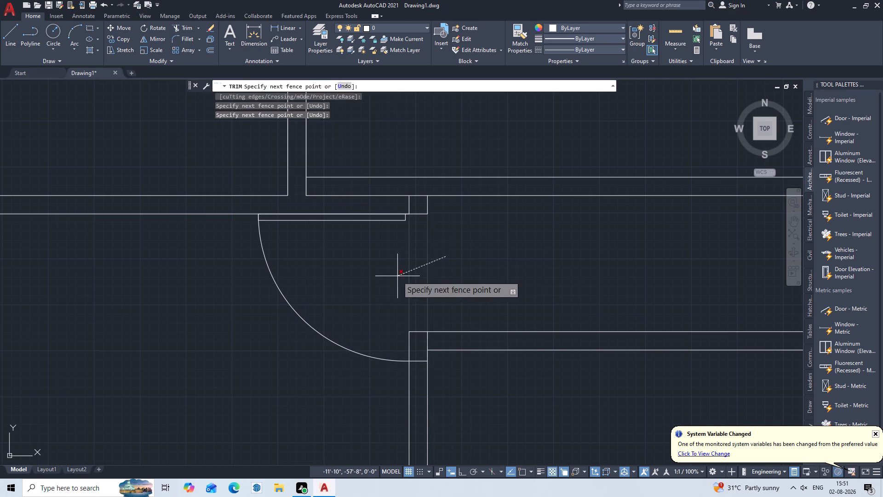
key(Escape)
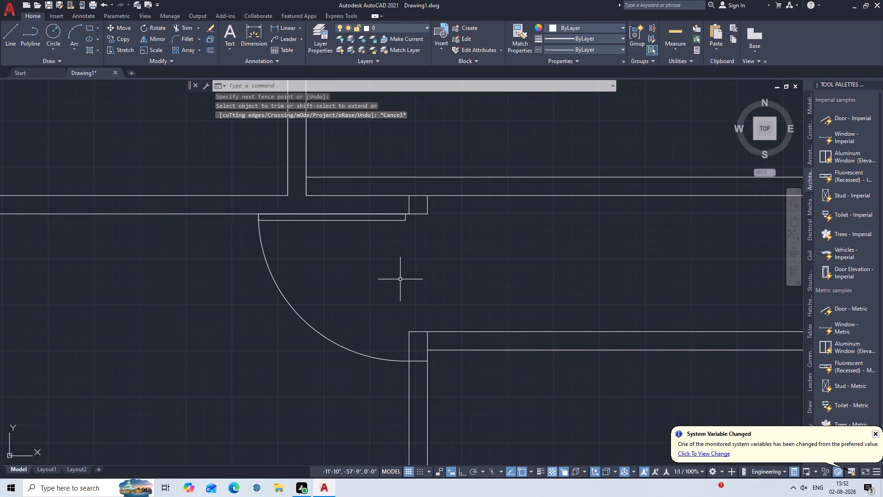
Trim the leftover inner stub line from the end of the upper partition above the door opening.
key(Return)
scroll(417, 213, up, 2)
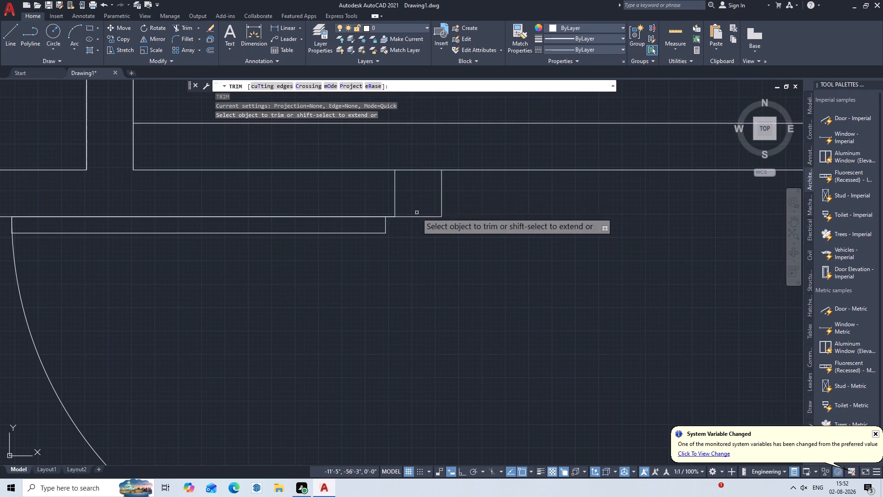
drag(414, 185, 405, 188)
click(384, 200)
key(Escape)
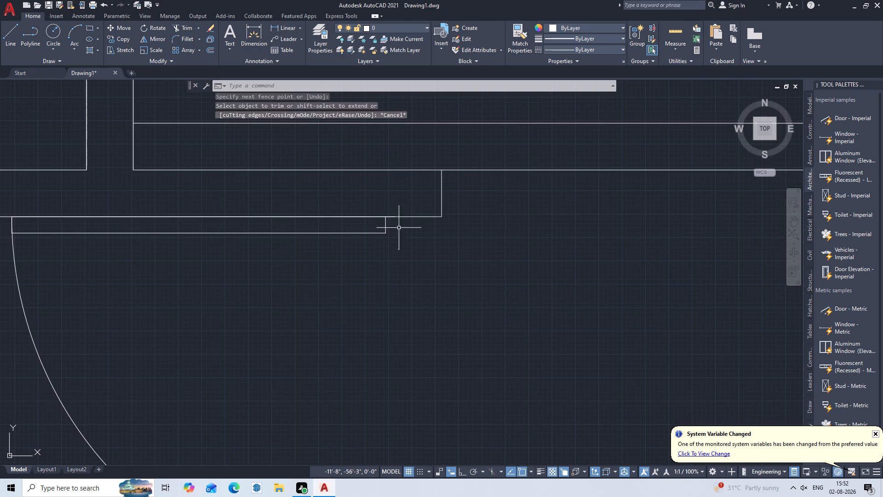
Resize the placed door block to 2'-8" so its lower jamb meets the top corner of the partition below.
scroll(420, 272, down, 2)
middle_drag(411, 306, 455, 241)
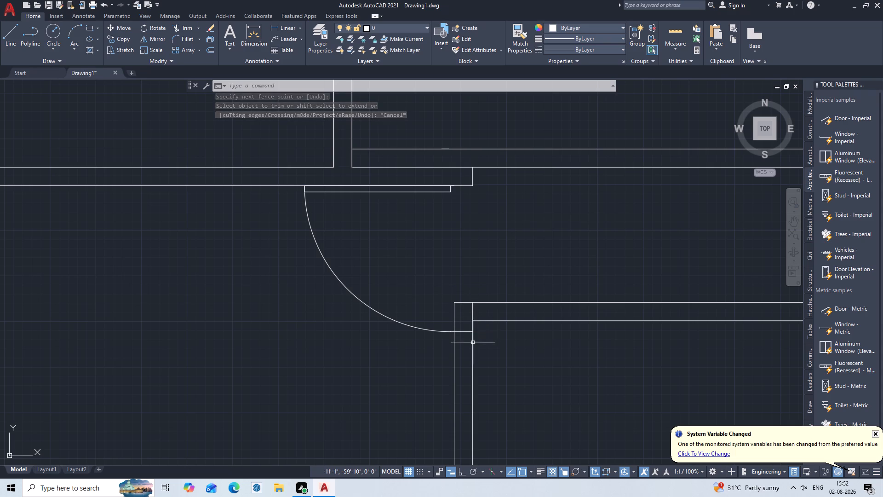
click(466, 332)
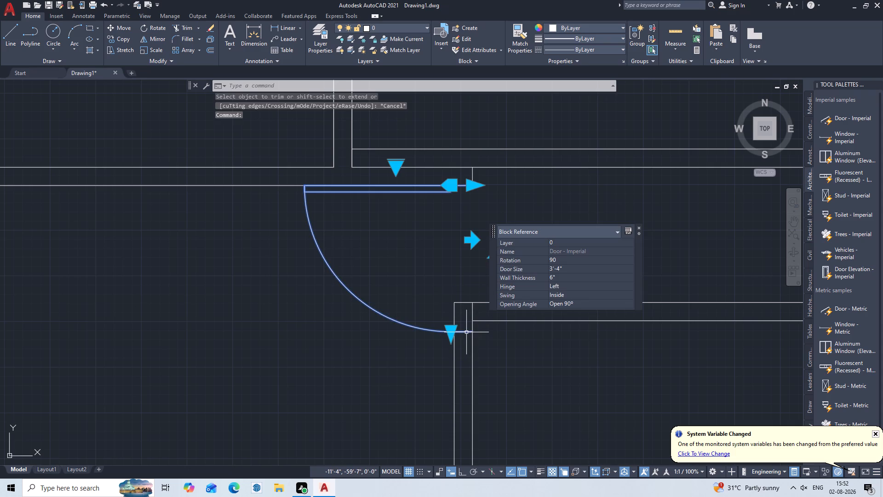
click(455, 328)
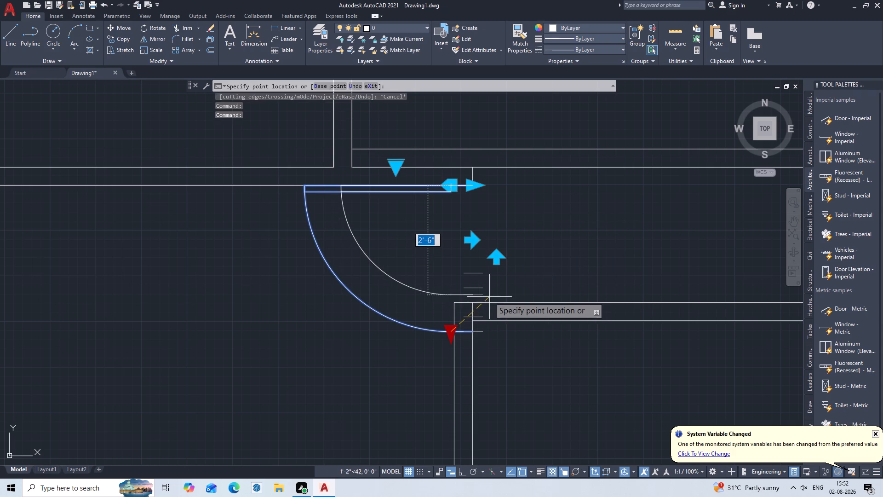
click(472, 304)
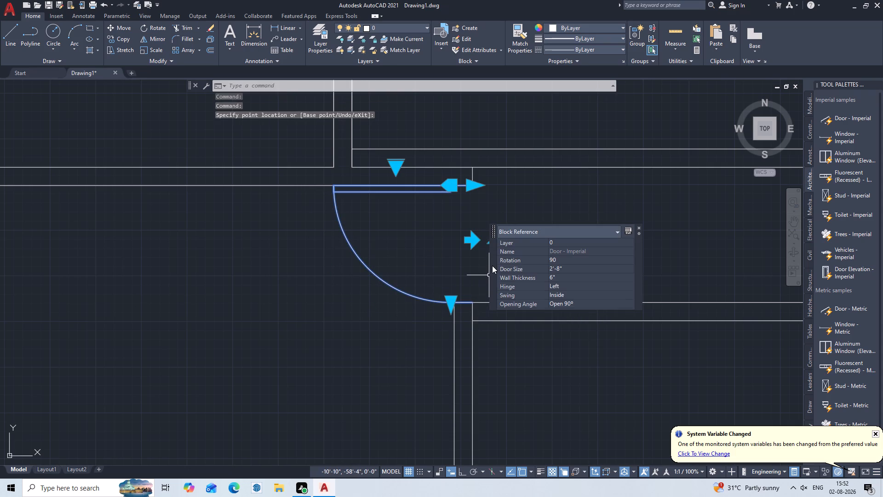
key(Escape)
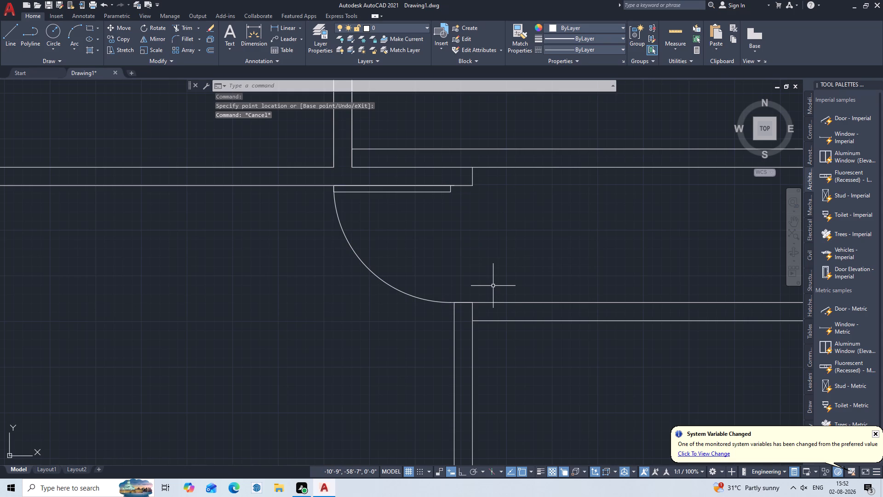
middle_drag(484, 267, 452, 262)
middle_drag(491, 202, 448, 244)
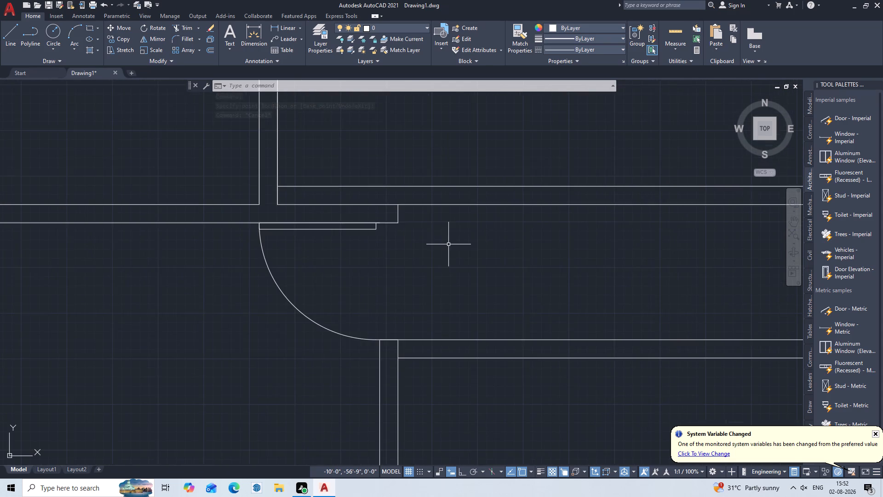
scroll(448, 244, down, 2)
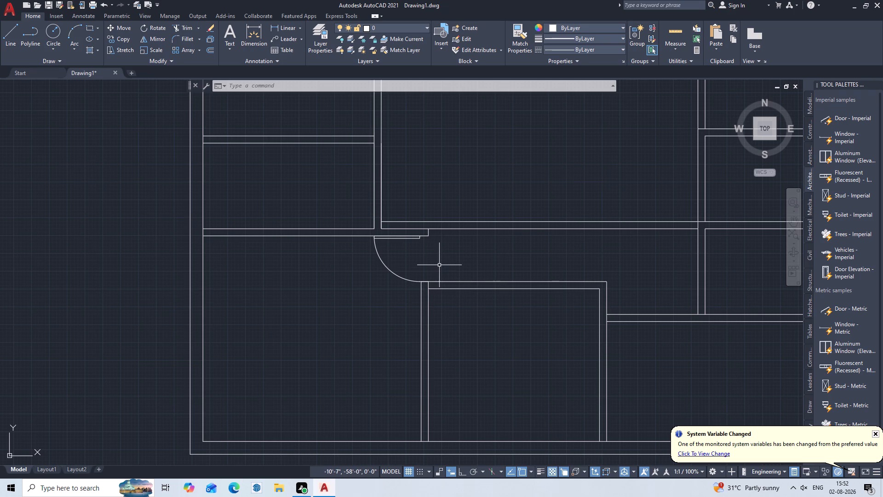
Rotate the lowest spare door block outside the plan 90° counterclockwise about the free end of its base line.
middle_drag(439, 265, 565, 266)
scroll(422, 240, down, 2)
middle_drag(322, 228, 367, 291)
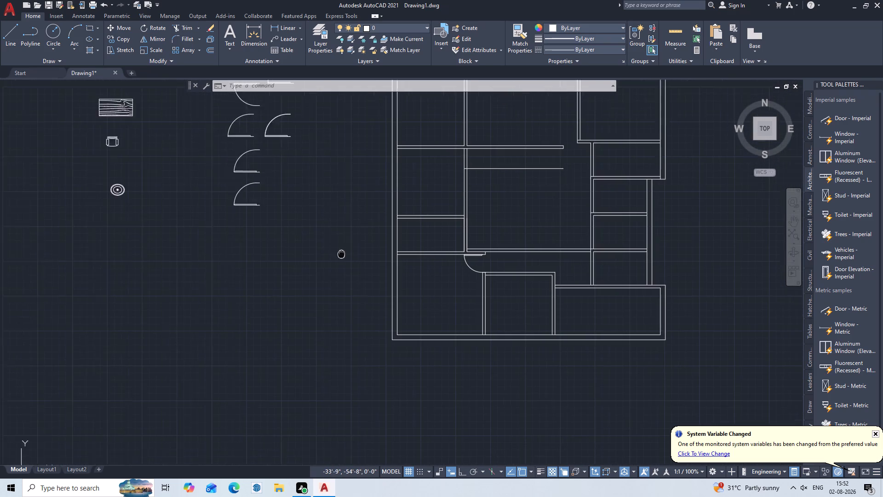
middle_drag(367, 291, 424, 332)
scroll(337, 260, up, 2)
text(RO)
key(Return)
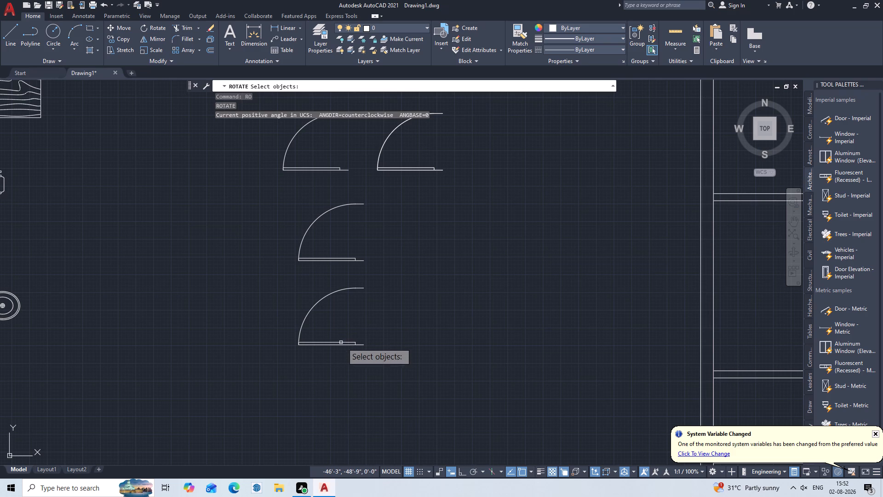
click(342, 344)
key(Return)
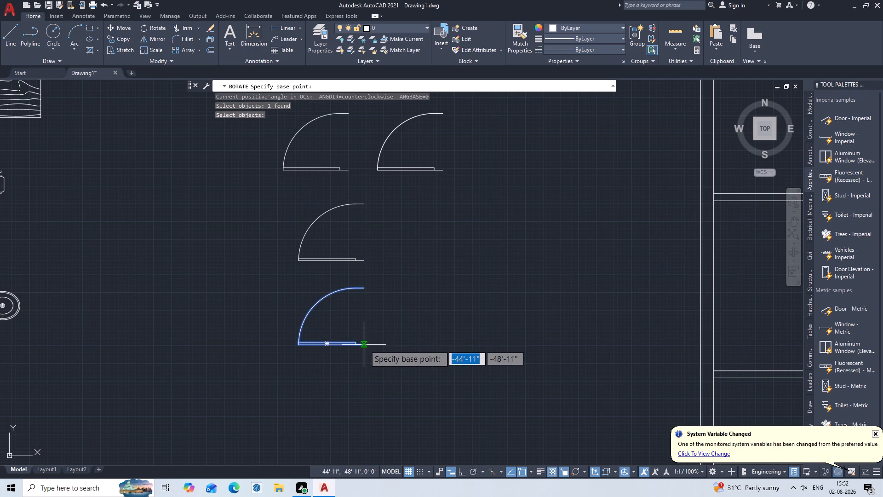
click(365, 345)
click(366, 301)
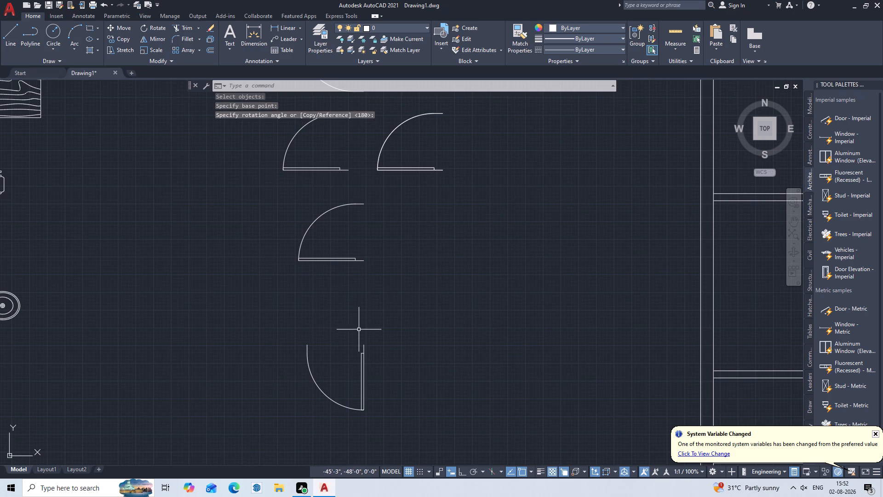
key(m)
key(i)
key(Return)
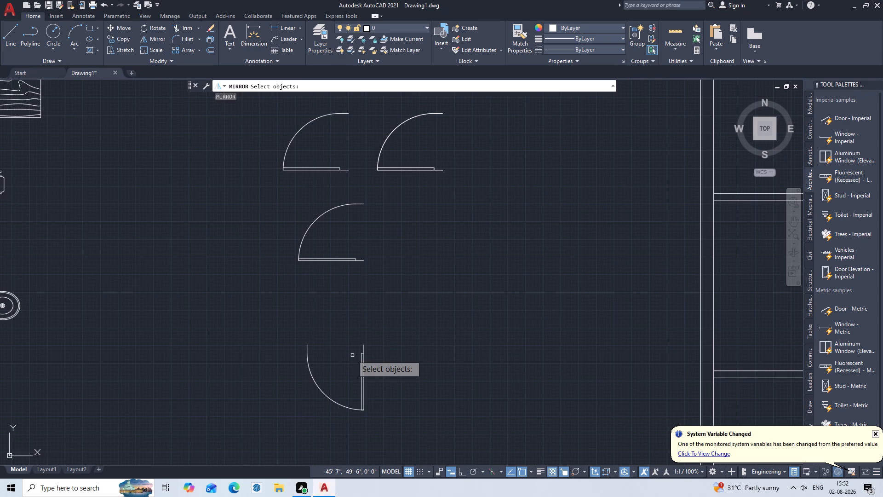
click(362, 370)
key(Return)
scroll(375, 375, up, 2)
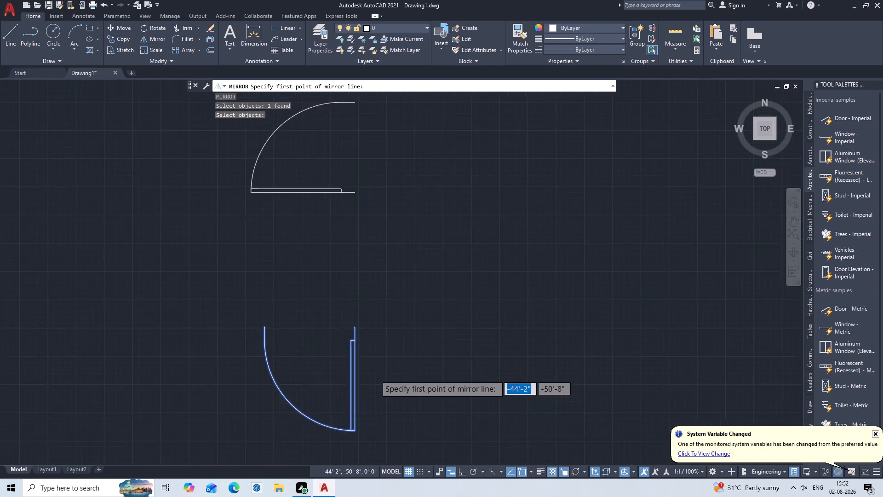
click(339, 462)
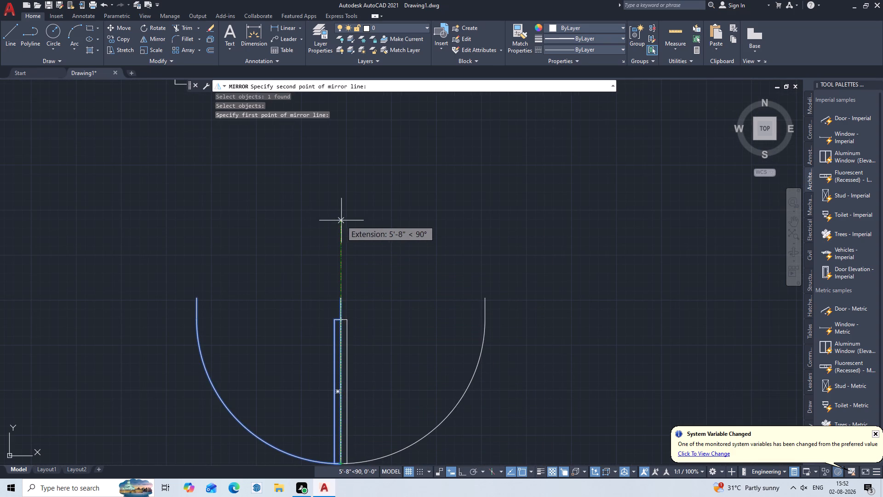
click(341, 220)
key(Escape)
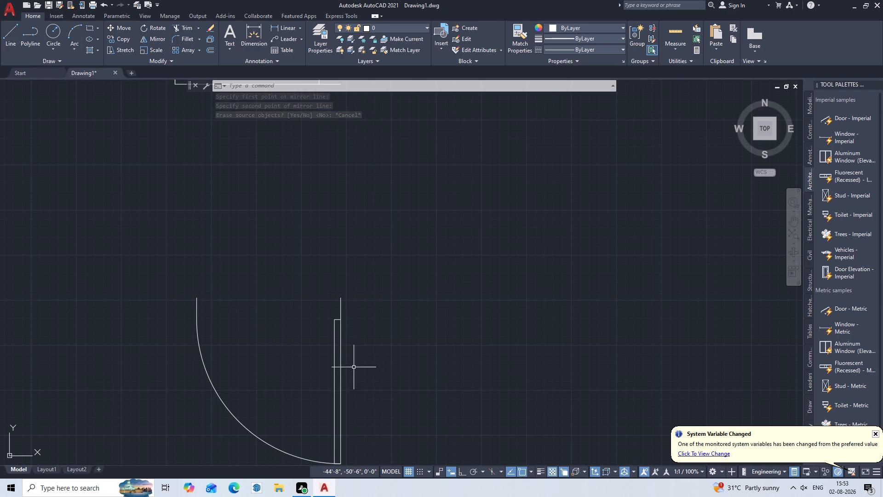
Mirror the rotated door block across its vertical base line, erasing the source so that only the flipped version is kept.
text(MI)
key(Return)
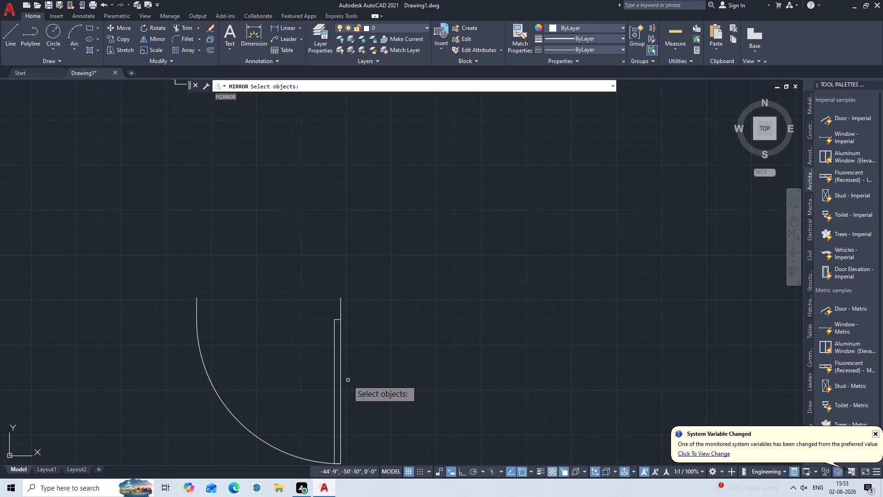
click(334, 398)
key(Return)
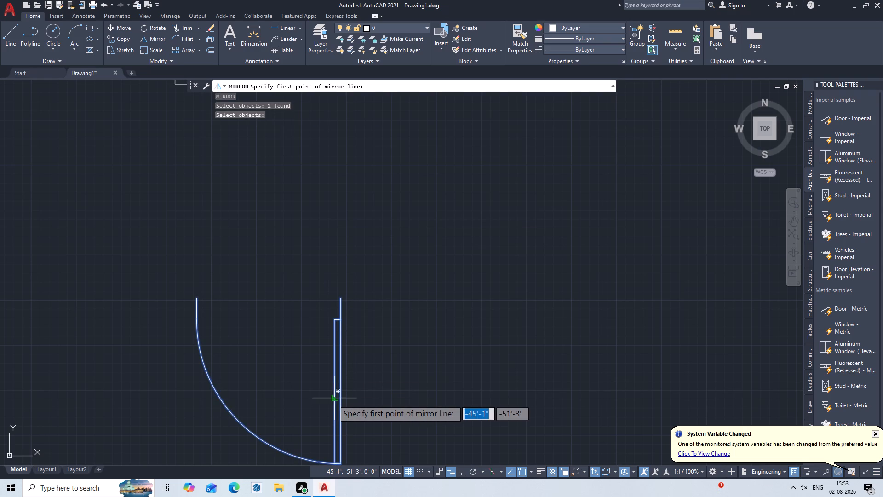
click(342, 298)
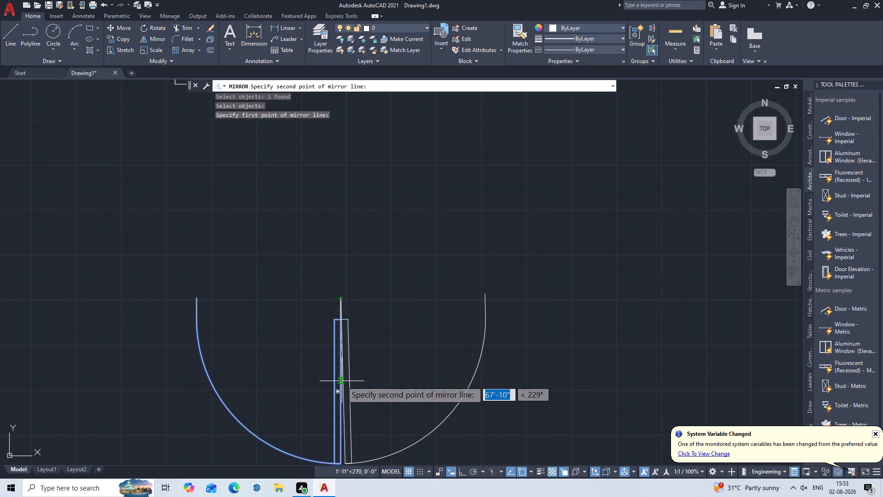
key(F8)
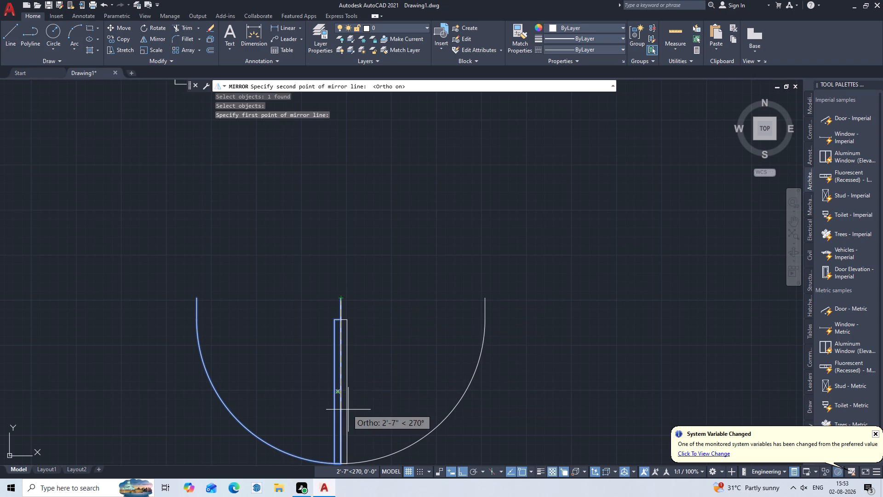
click(349, 410)
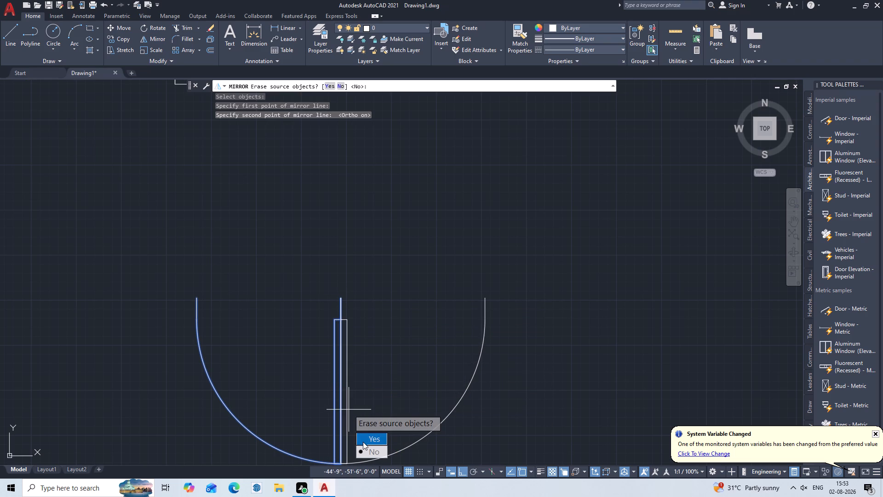
drag(363, 442, 349, 410)
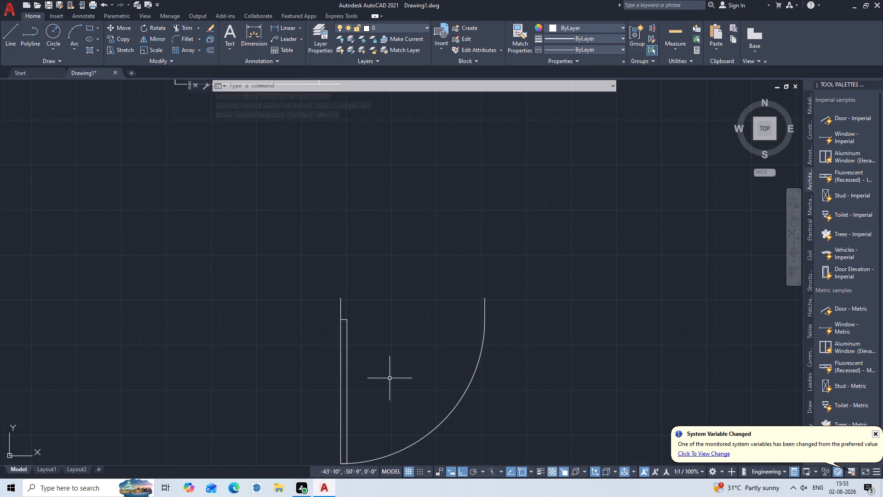
Copy the mirrored door block by its upper leaf-side end to the room's top wall, where the left partition's inner face meets it.
middle_drag(390, 378, 383, 266)
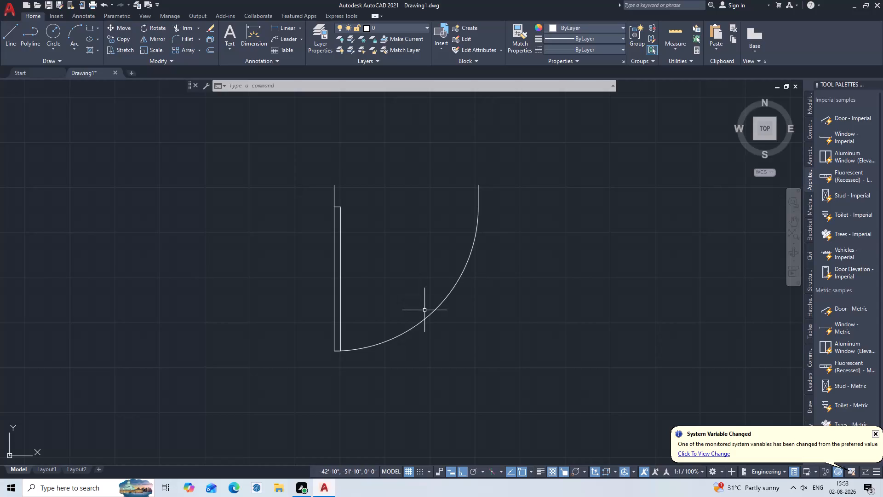
key(c)
text(OP)
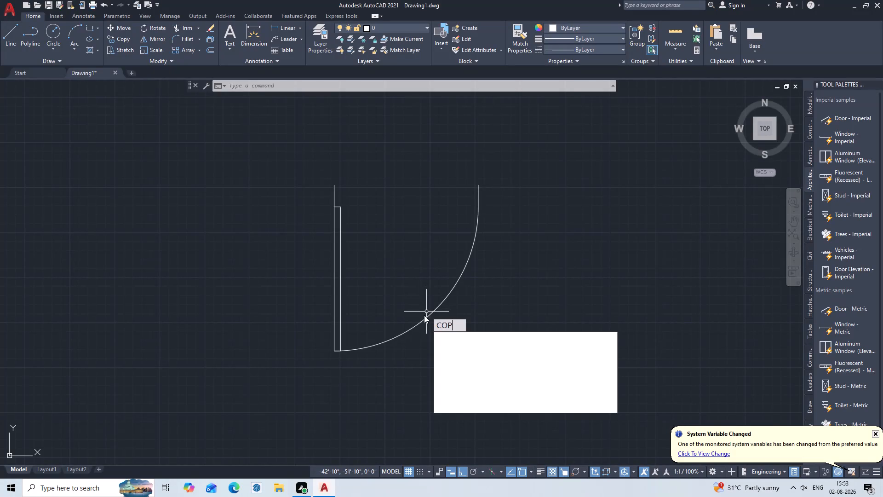
key(Return)
click(423, 320)
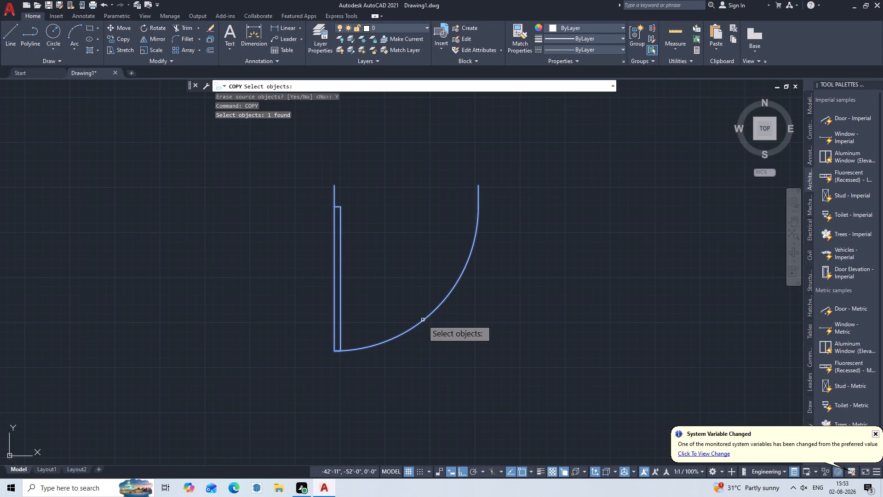
key(Return)
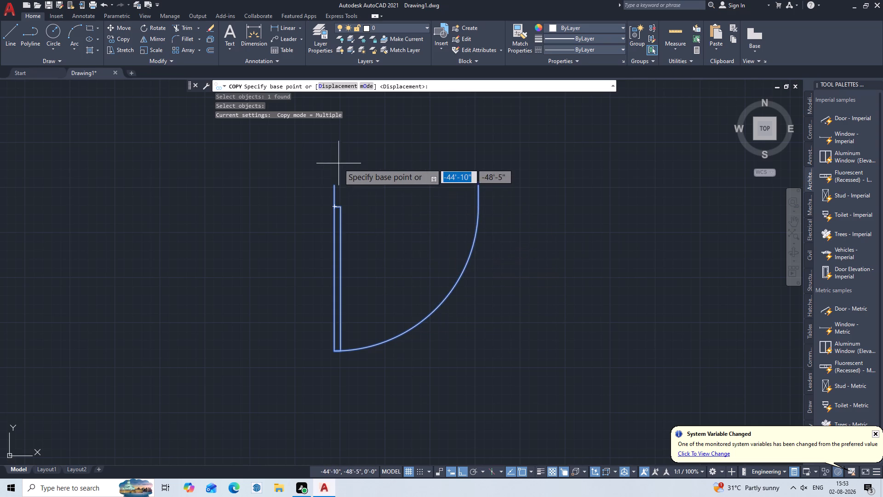
click(335, 181)
scroll(459, 259, down, 1)
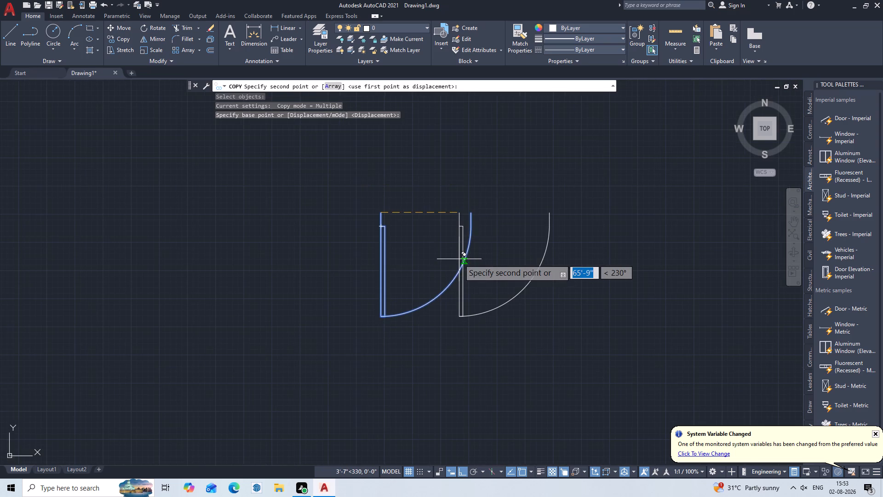
middle_drag(459, 259, 180, 256)
scroll(176, 252, down, 2)
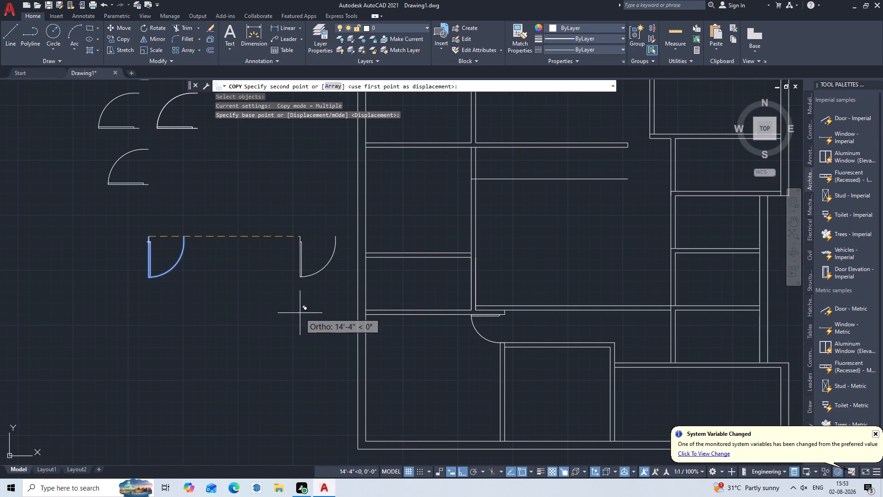
key(F8)
middle_drag(307, 319, 307, 320)
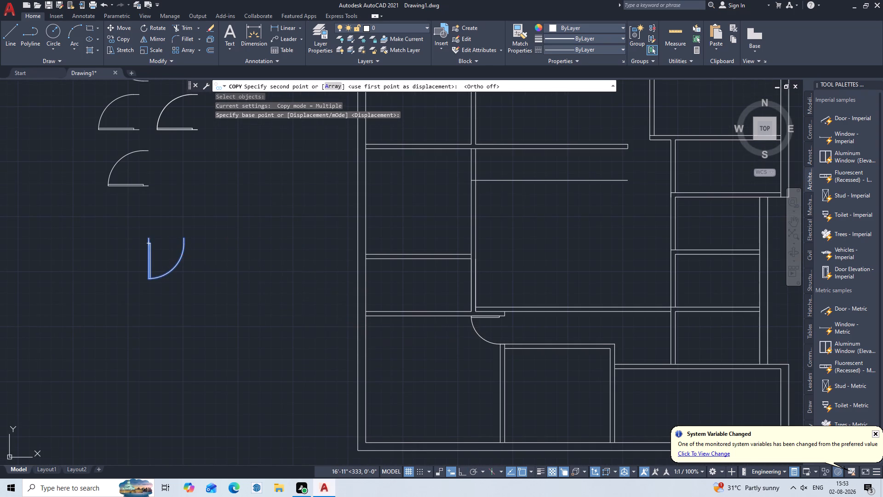
middle_drag(307, 320, 265, 264)
middle_drag(468, 309, 388, 307)
scroll(388, 307, up, 2)
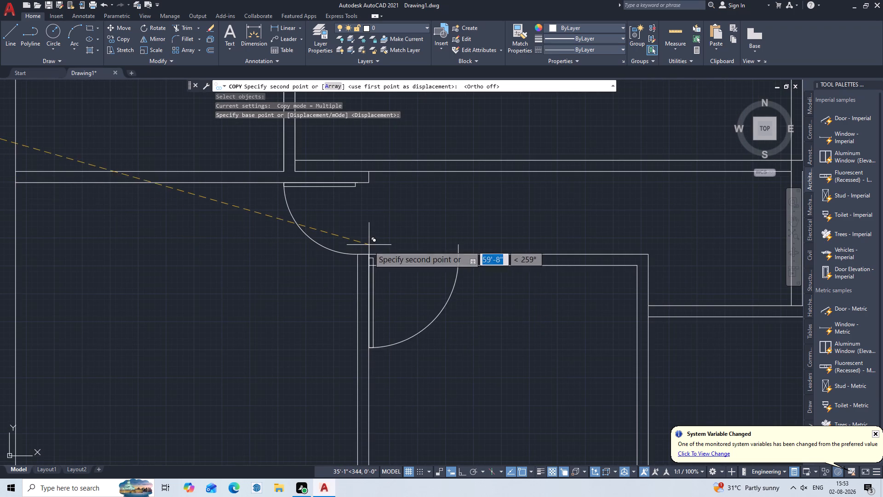
click(369, 257)
key(Escape)
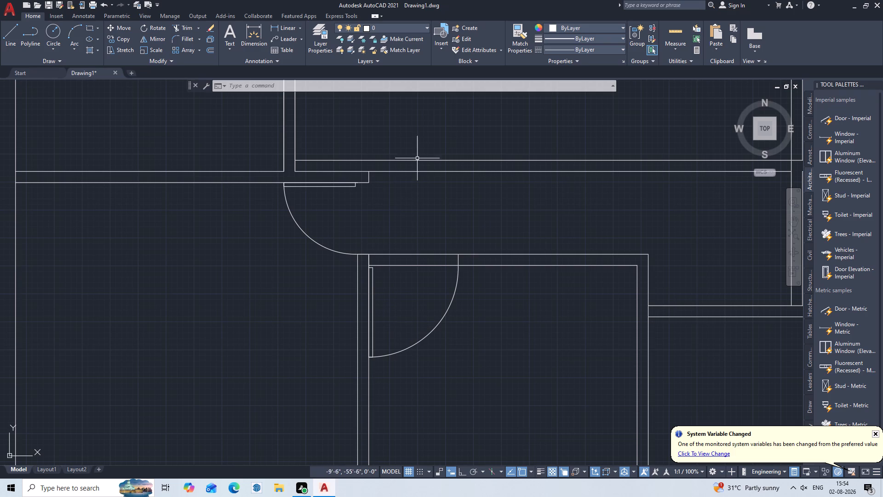
Measure the existing door opening between the upper partition and the room corner below with a linear dimension, without placing it.
text(DL)
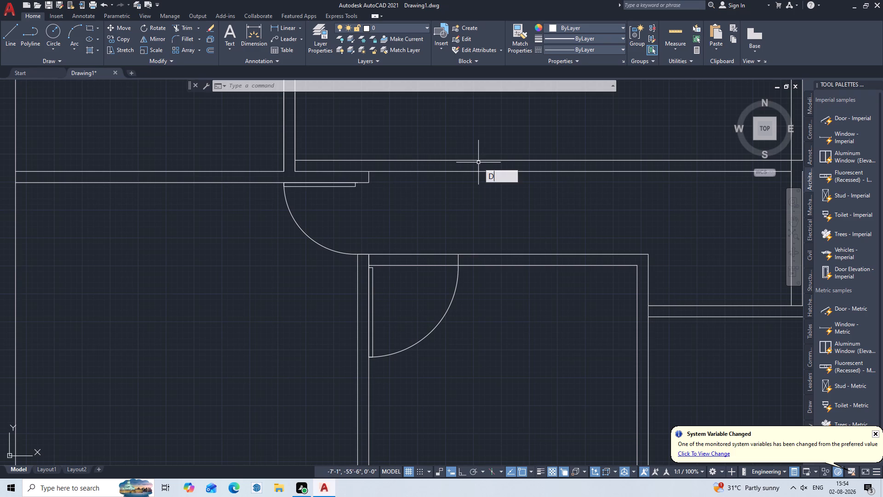
key(i)
key(Return)
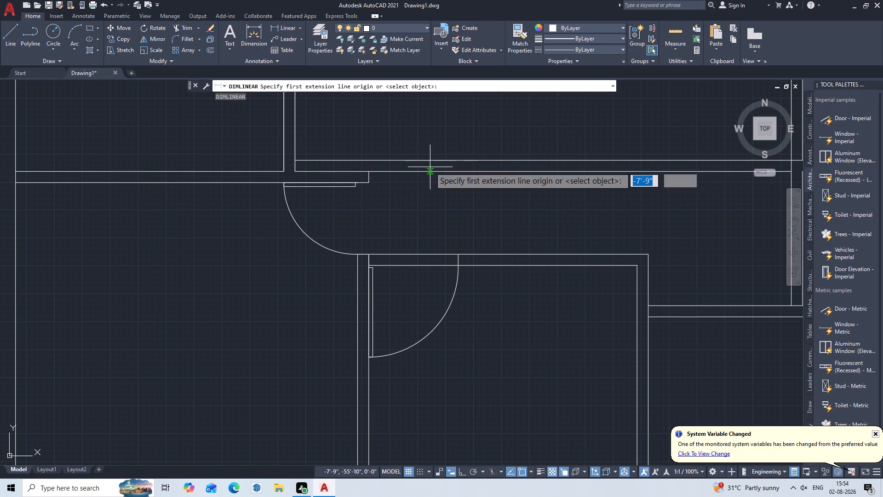
click(369, 253)
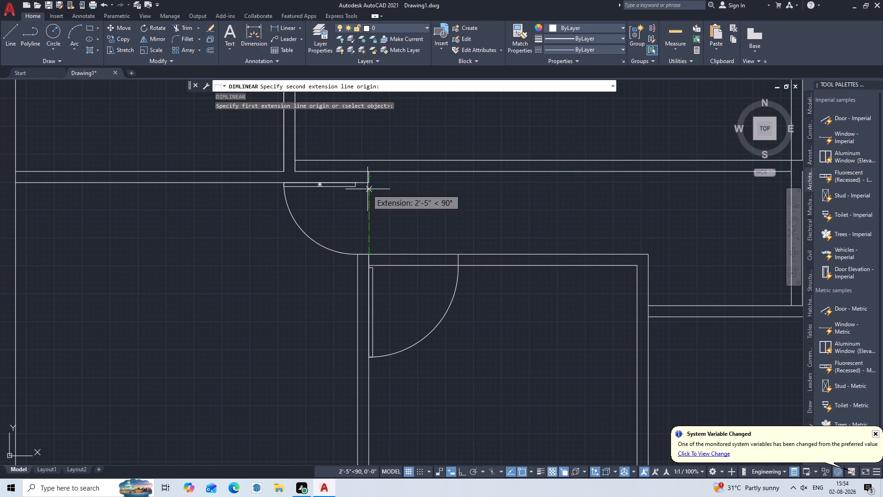
key(F8)
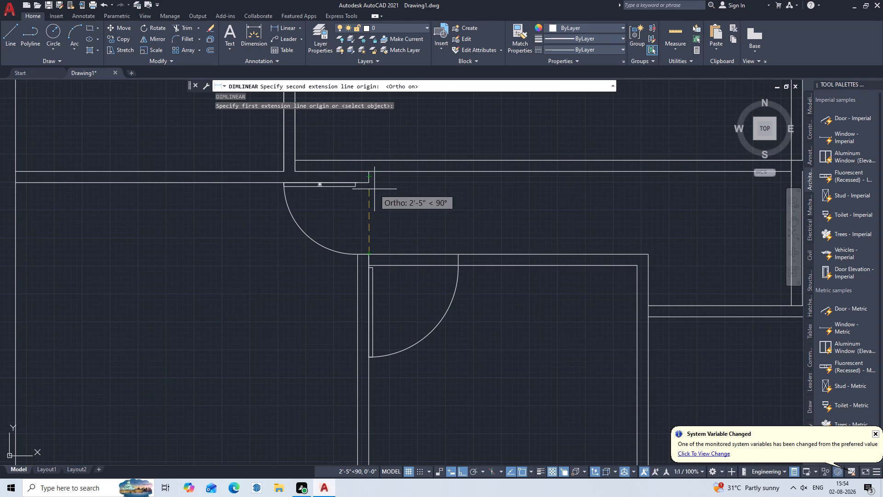
click(366, 182)
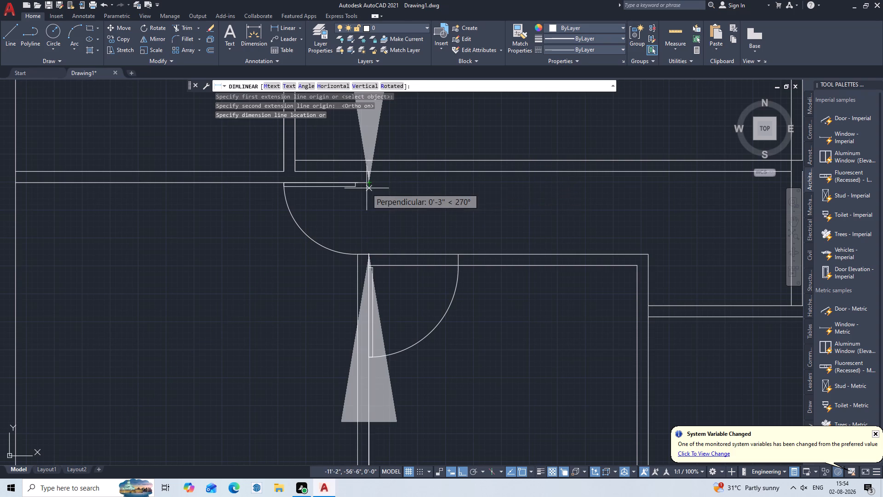
scroll(367, 188, down, 5)
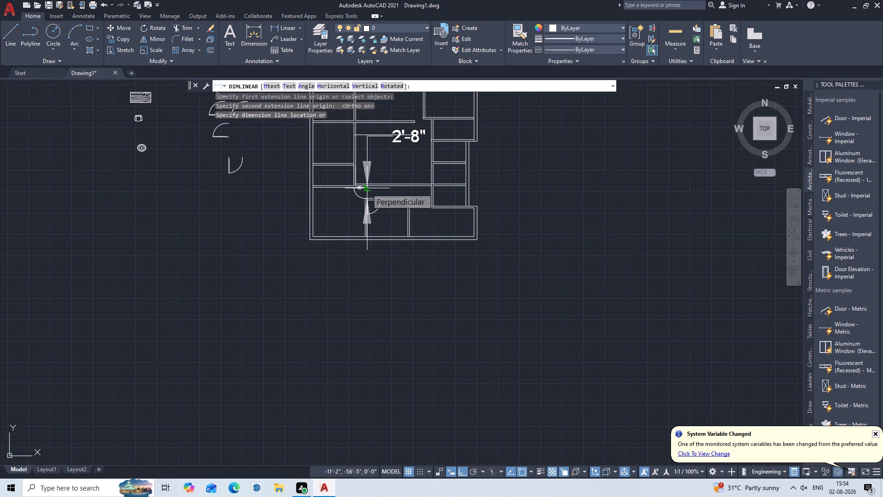
scroll(367, 188, up, 3)
middle_drag(367, 188, 372, 268)
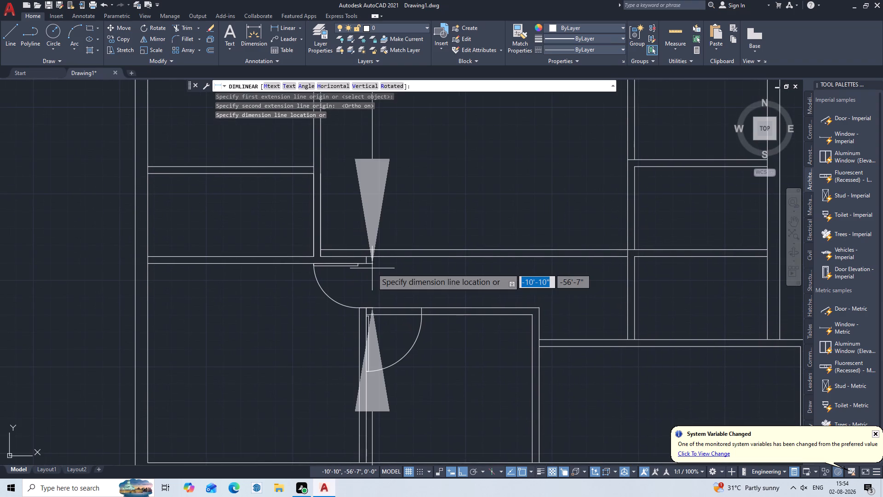
key(Escape)
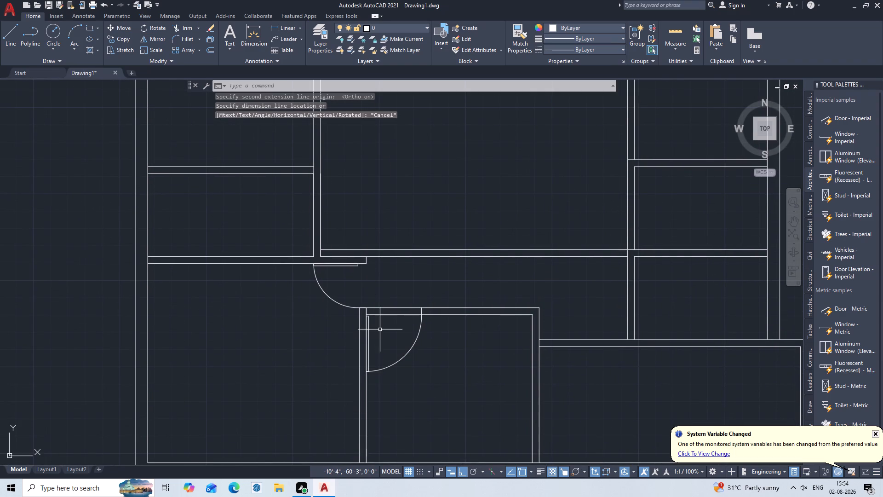
scroll(375, 295, up, 2)
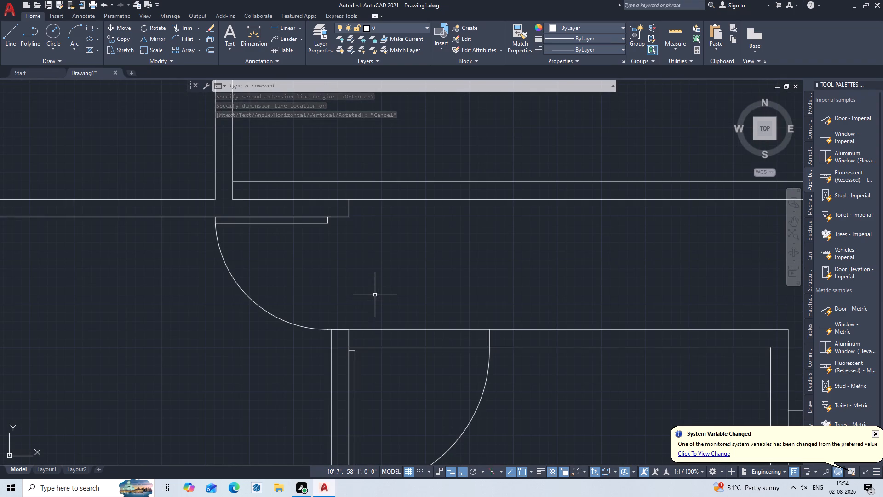
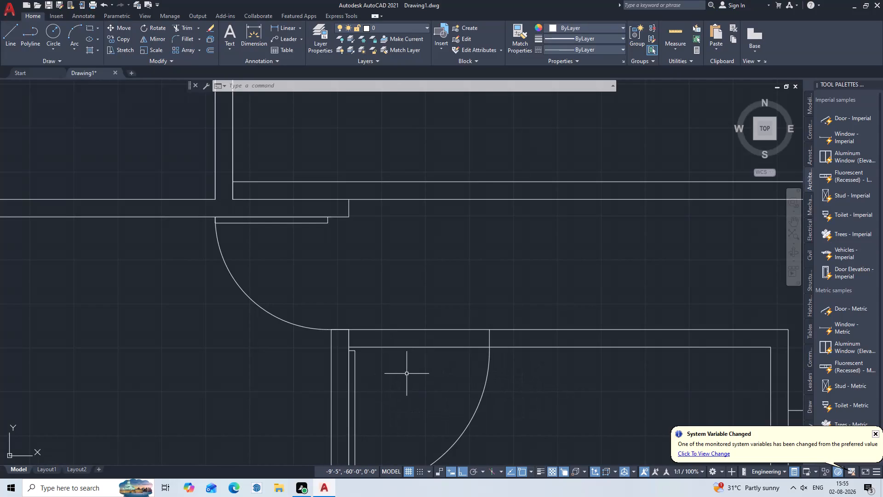
Trim the two horizontal wall lines crossing the lower door's opening.
middle_drag(407, 374, 408, 338)
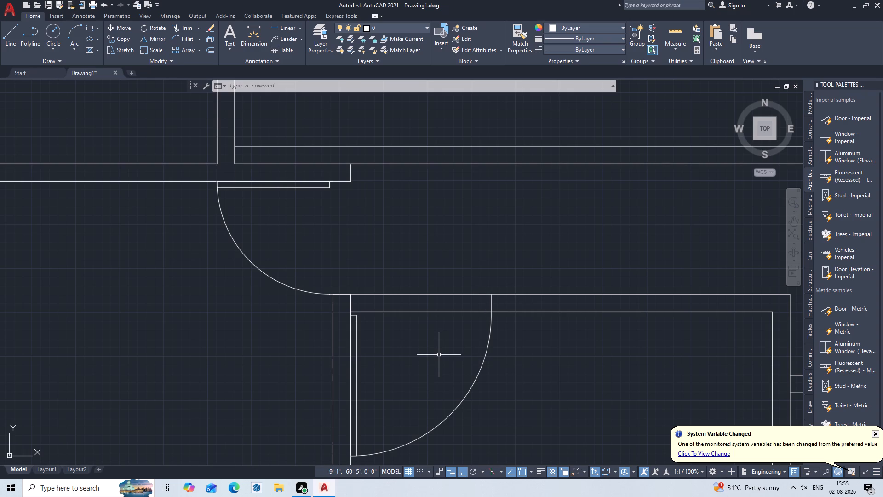
key(t)
key(r)
key(Return)
key(Return)
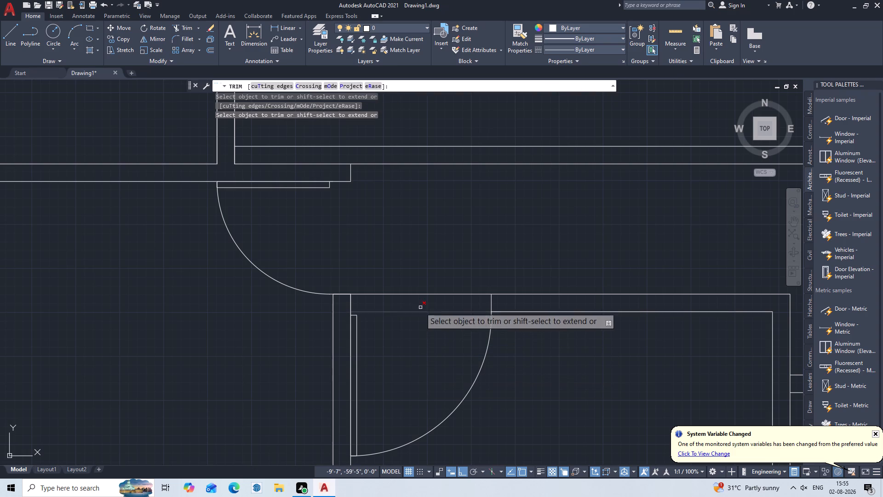
click(428, 282)
click(411, 330)
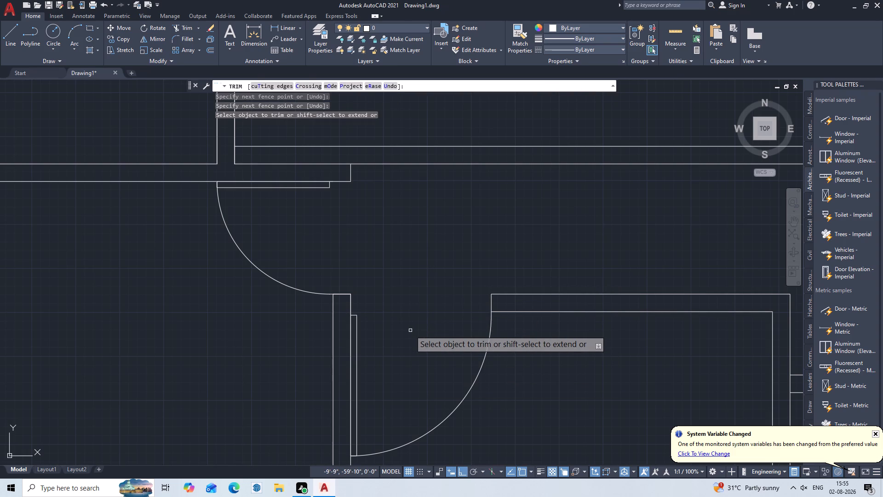
key(Escape)
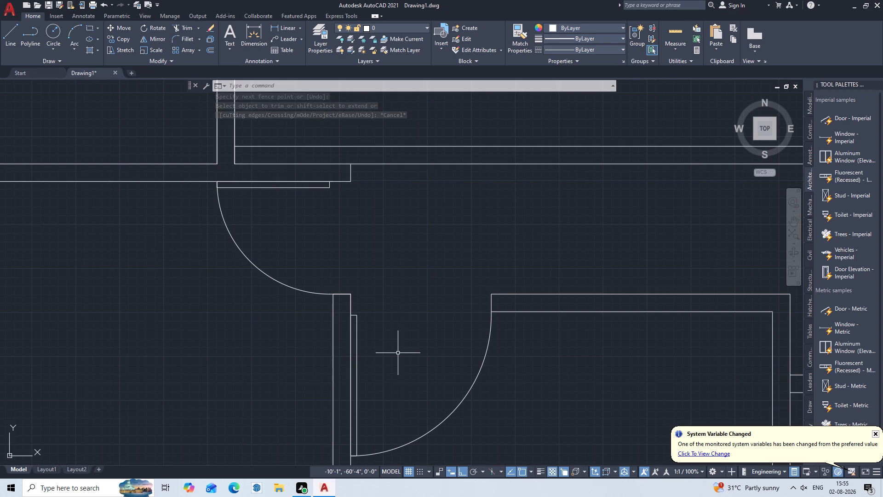
Measure the upper door's opening between the wall corners with a linear dimension.
middle_drag(434, 347, 348, 330)
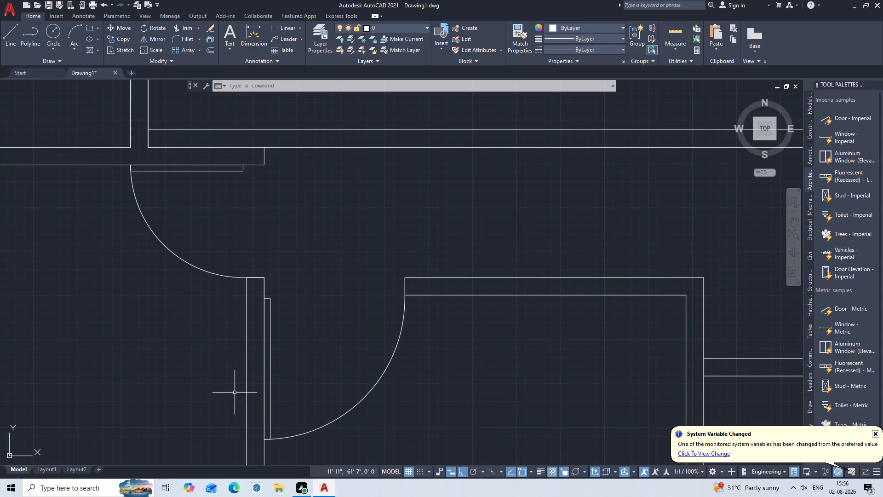
key(d)
key(l)
key(i)
key(Return)
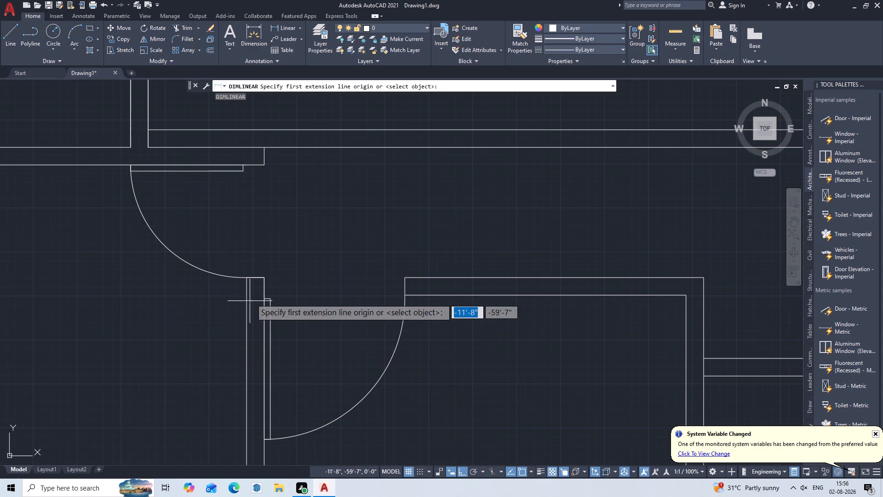
click(263, 279)
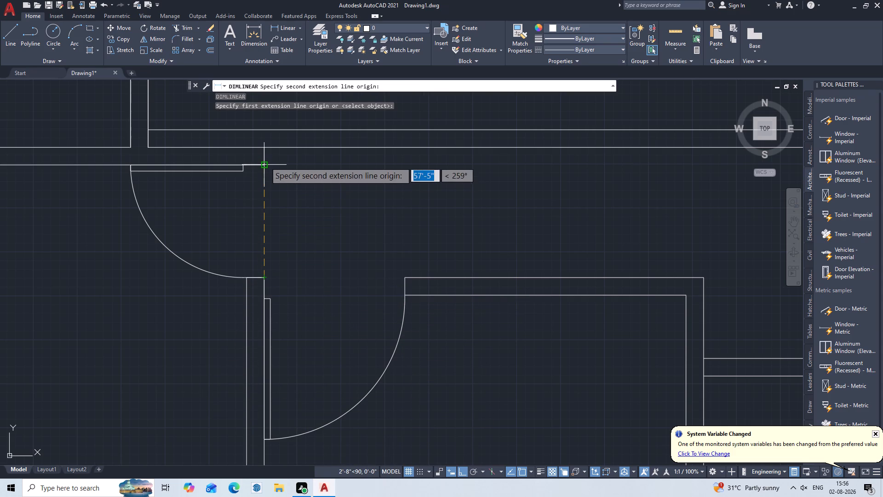
click(265, 162)
scroll(293, 204, down, 4)
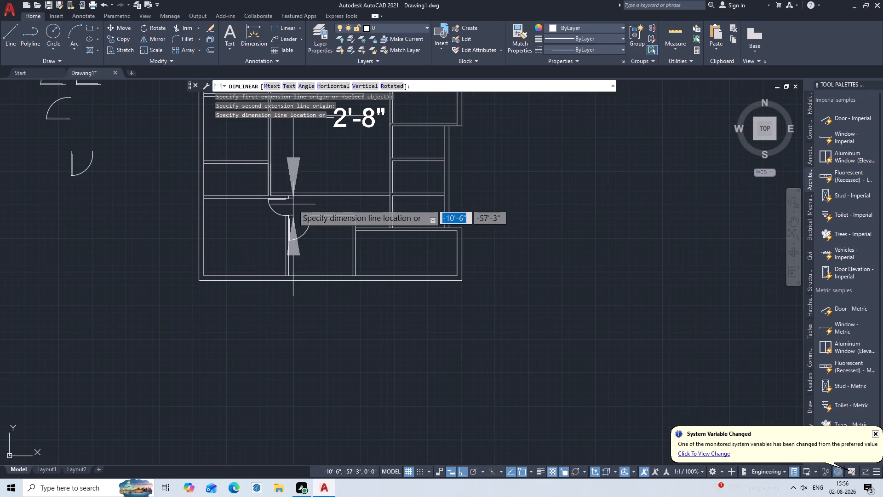
scroll(293, 204, up, 3)
key(Escape)
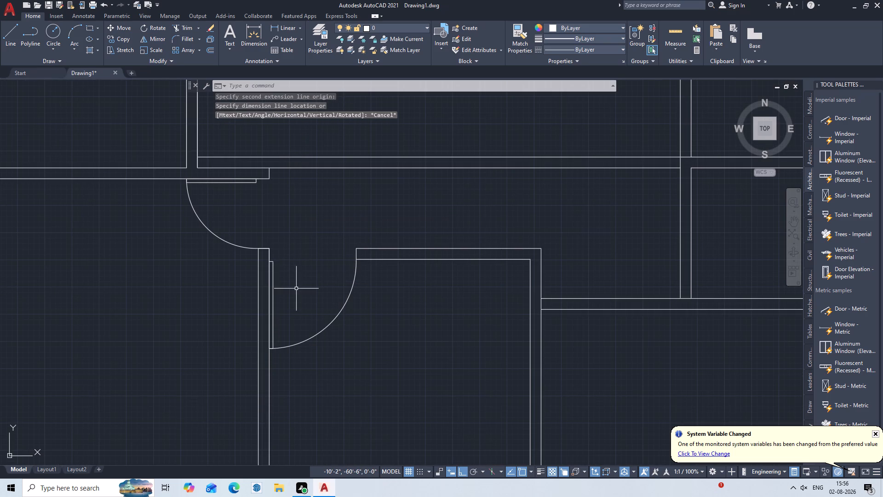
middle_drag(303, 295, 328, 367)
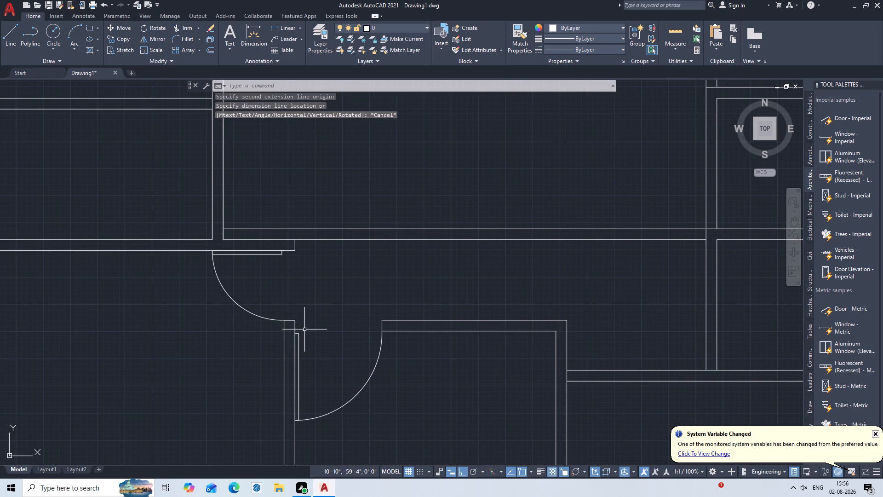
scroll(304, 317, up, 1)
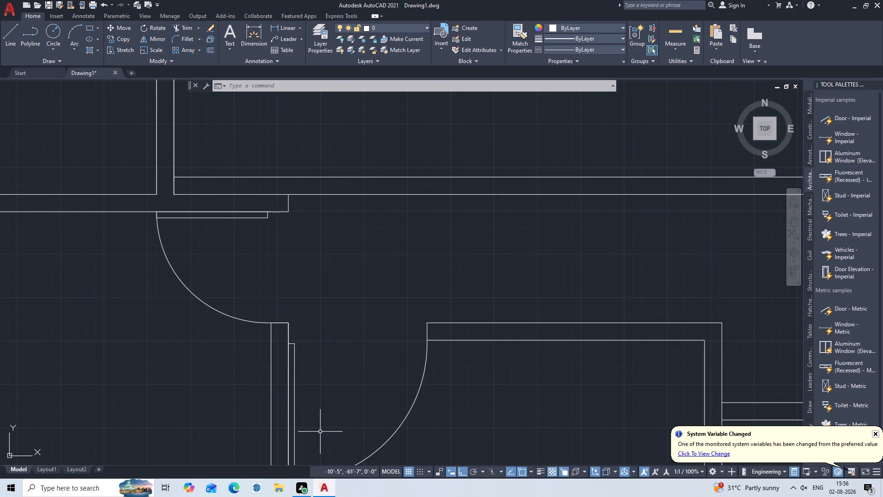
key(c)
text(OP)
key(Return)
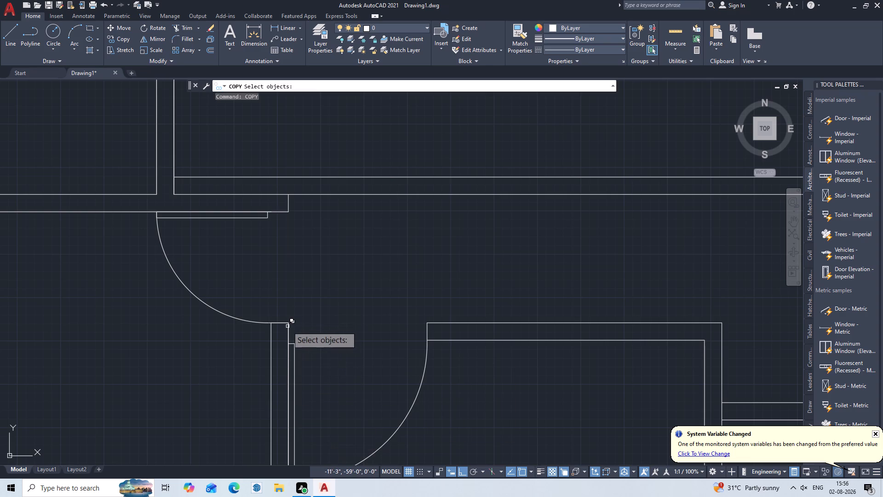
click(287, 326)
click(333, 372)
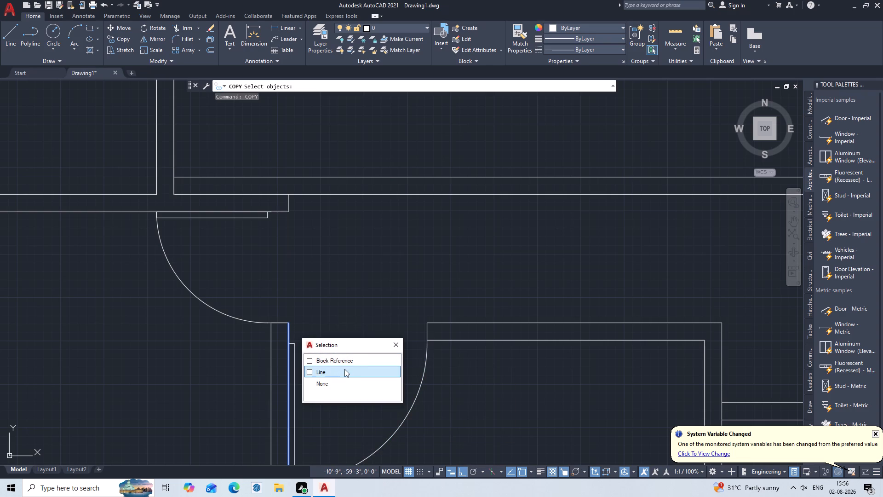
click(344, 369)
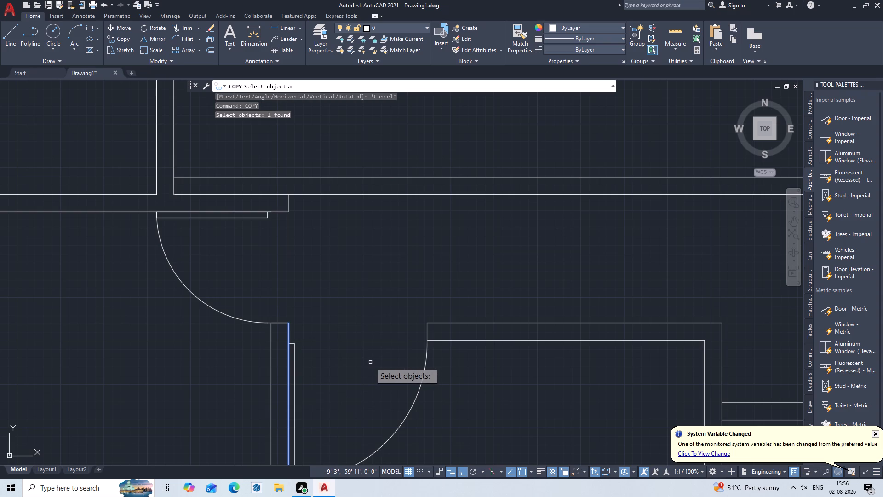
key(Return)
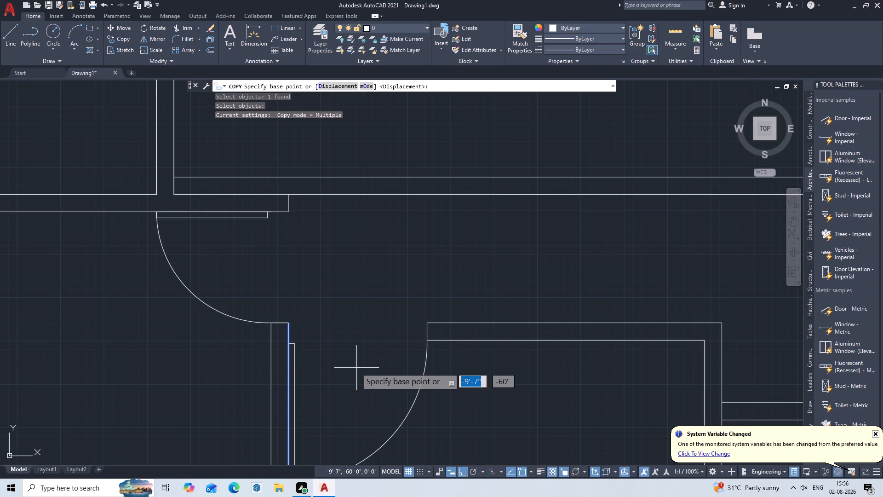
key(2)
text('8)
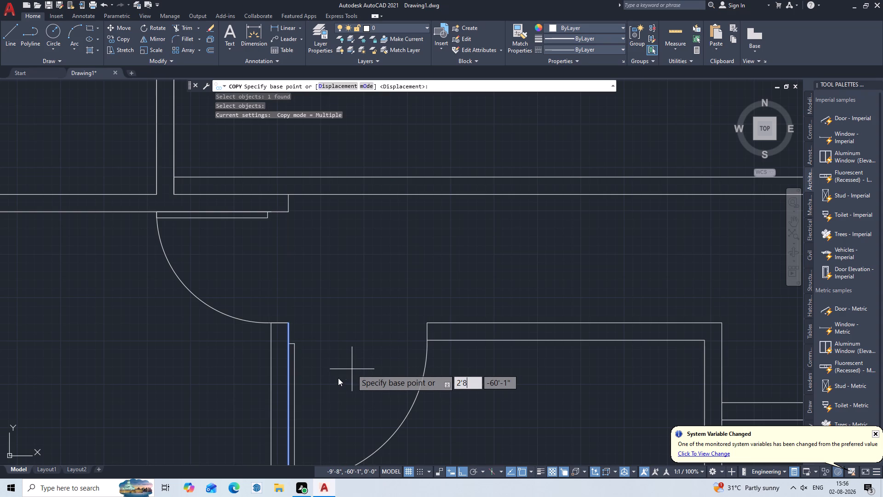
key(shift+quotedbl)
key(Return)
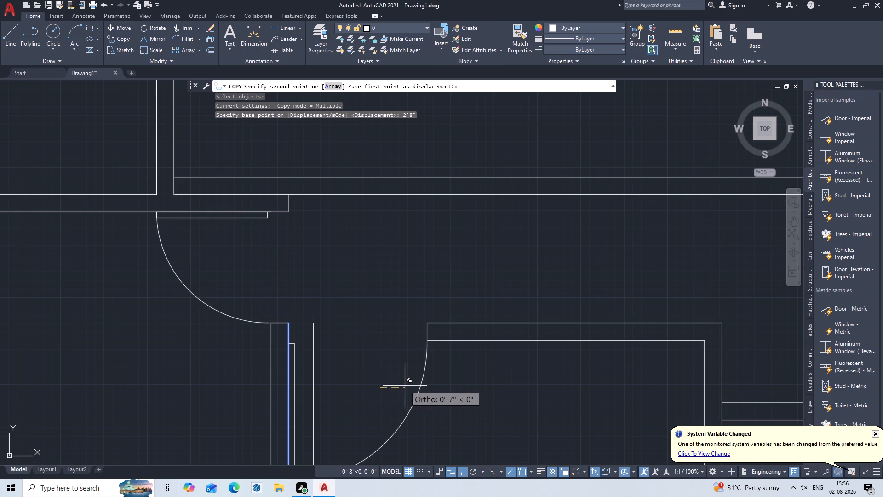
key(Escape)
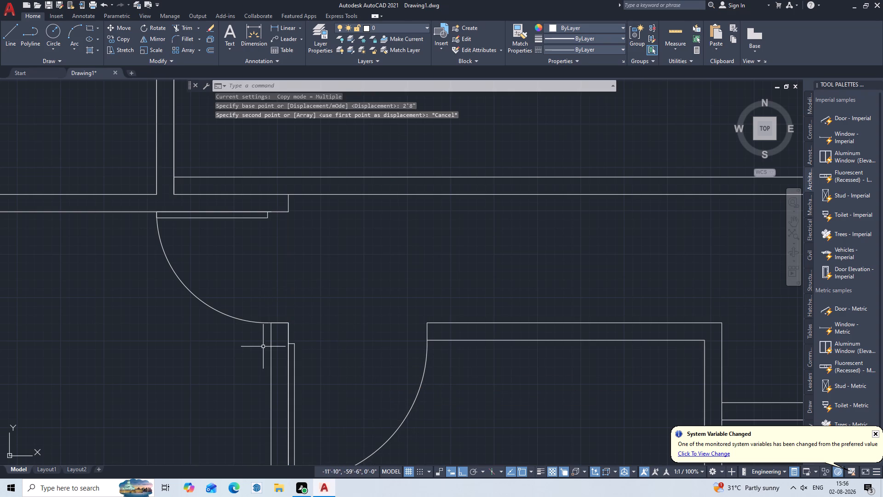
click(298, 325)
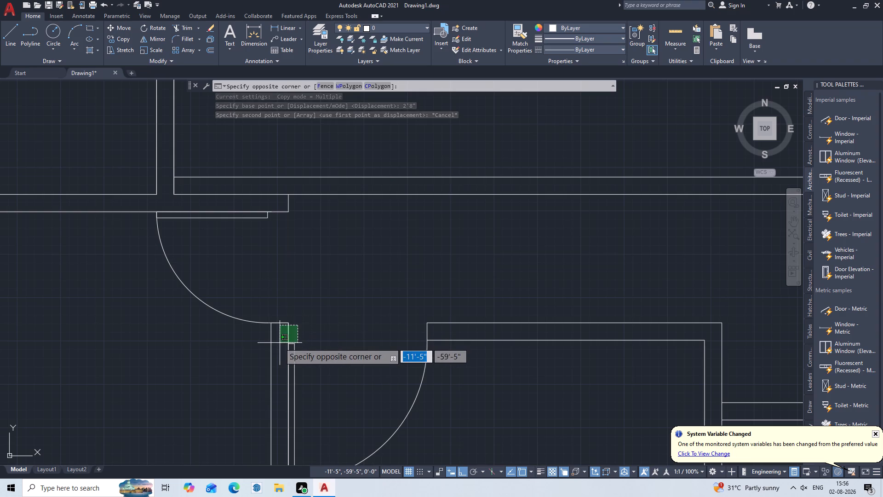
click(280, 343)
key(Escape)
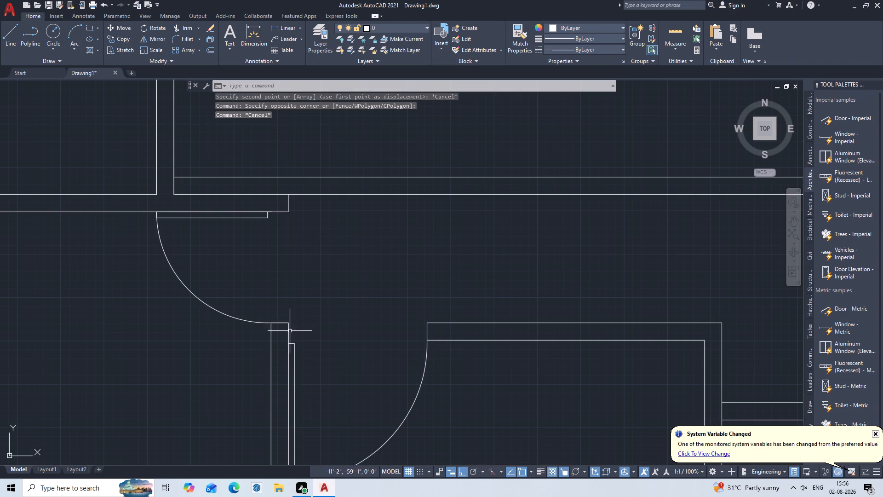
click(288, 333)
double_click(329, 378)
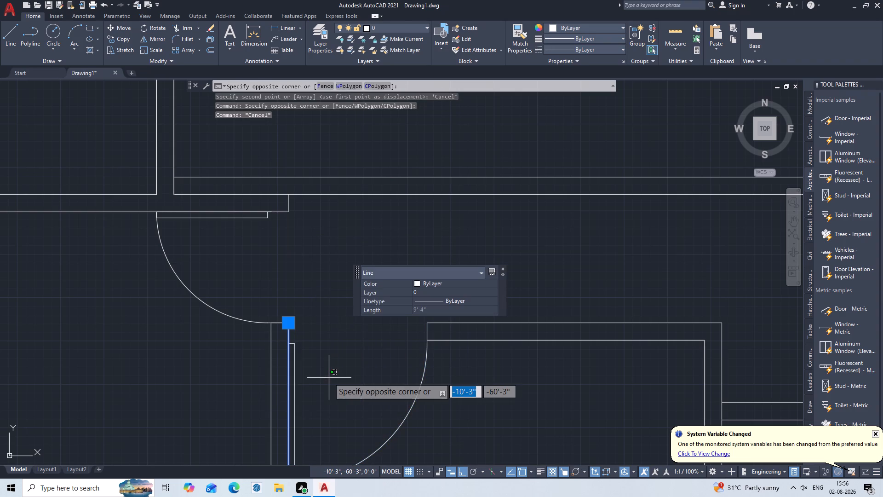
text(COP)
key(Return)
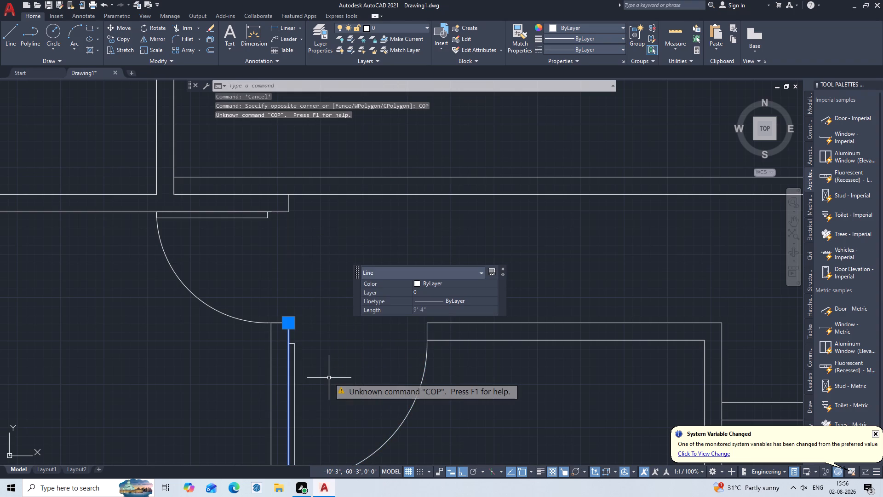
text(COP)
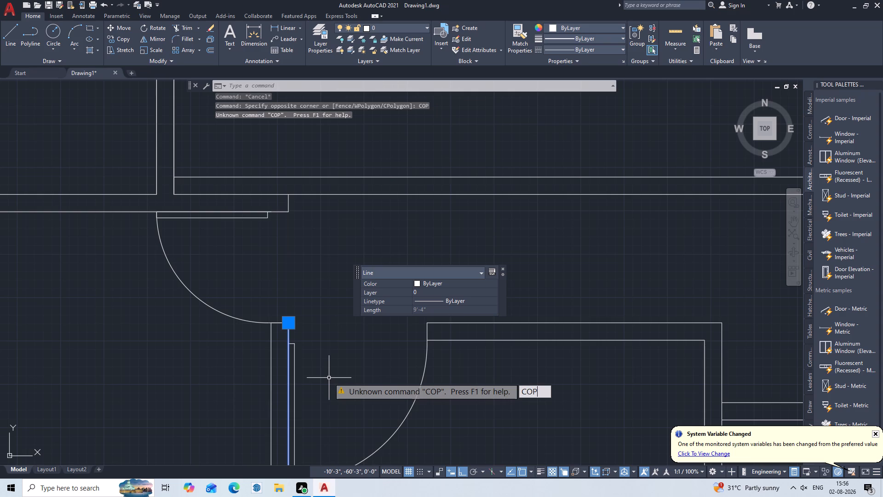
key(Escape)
Copy the vertical wall line on the lower door's hinge side 2'8" across the opening, using its upper endpoint as base point.
text(CO)
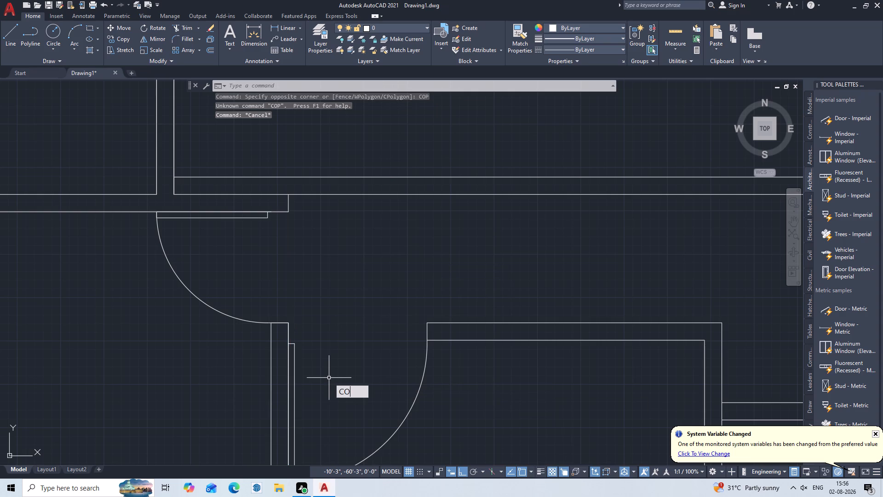
key(p)
key(Return)
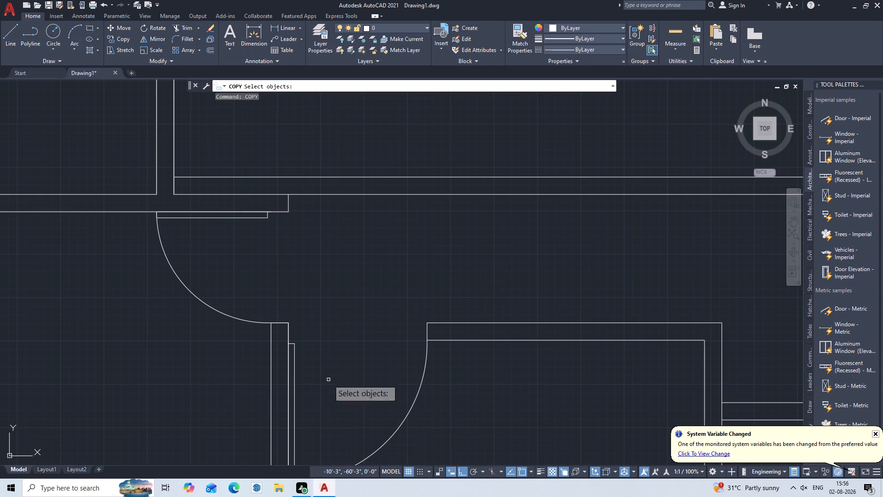
click(288, 335)
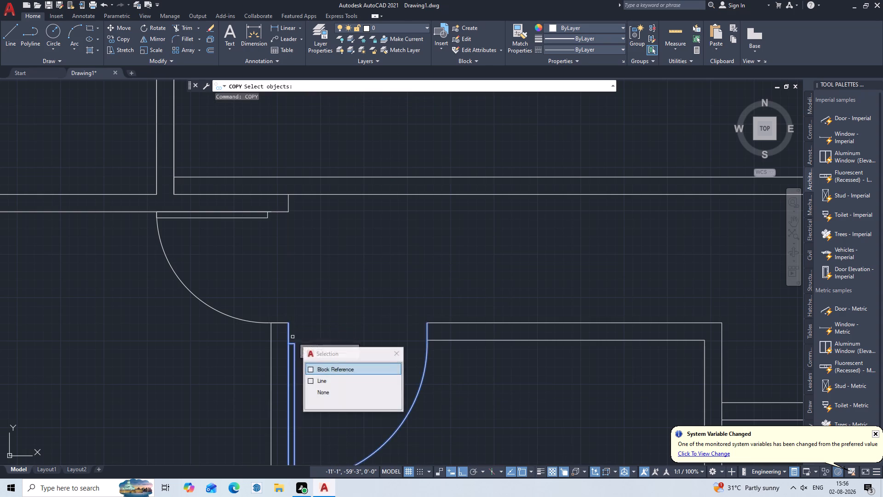
click(320, 382)
key(Return)
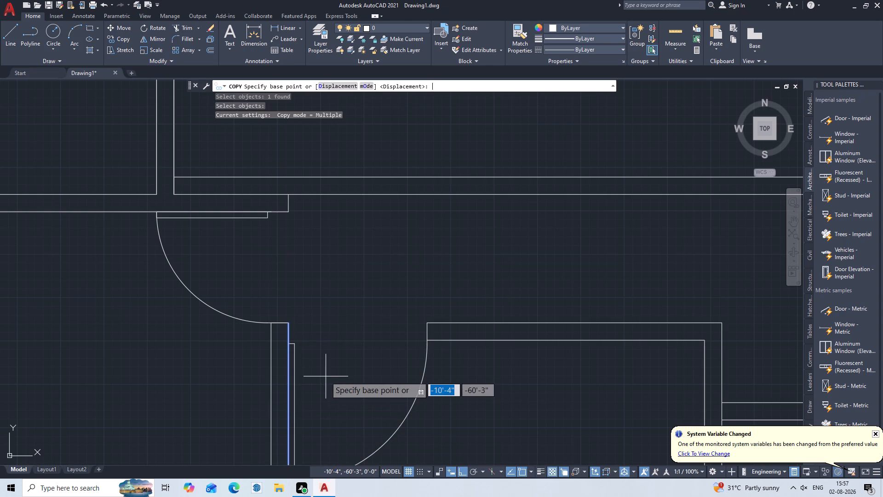
click(288, 323)
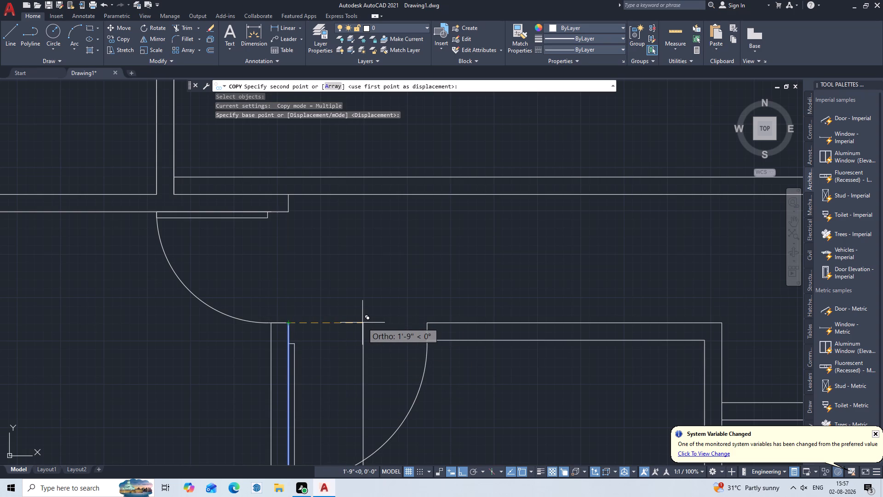
key(2)
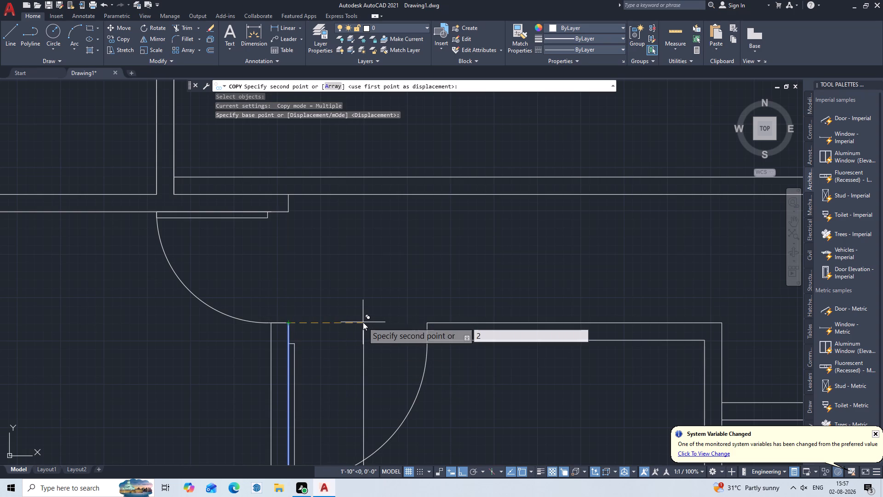
text('8)
key(shift+quotedbl)
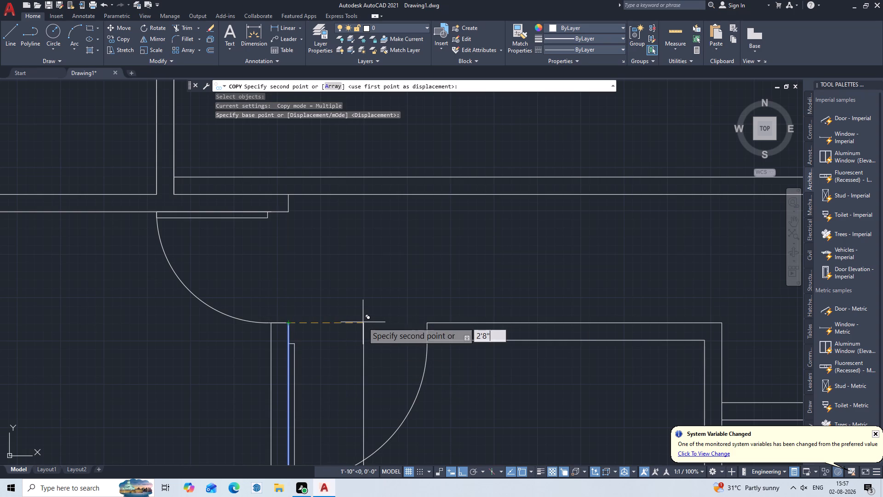
key(Return)
key(Escape)
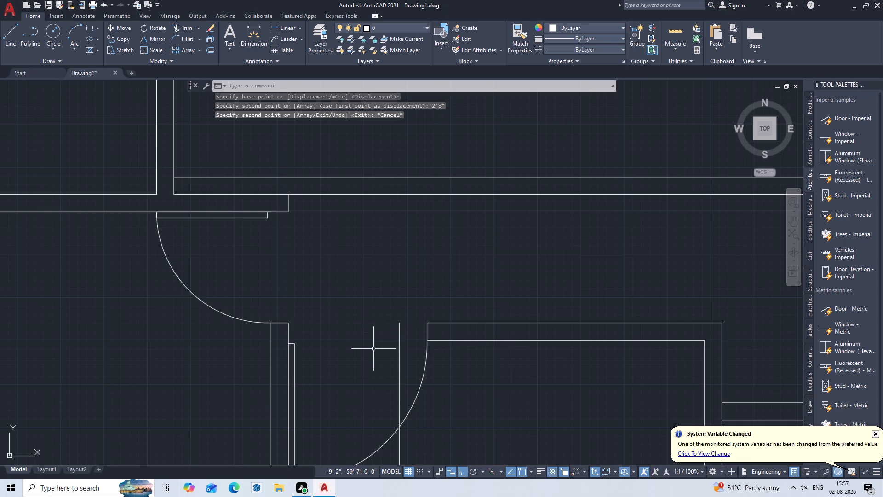
Extend the two horizontal wall lines beside the lower door to the copied vertical line.
middle_drag(375, 348, 360, 260)
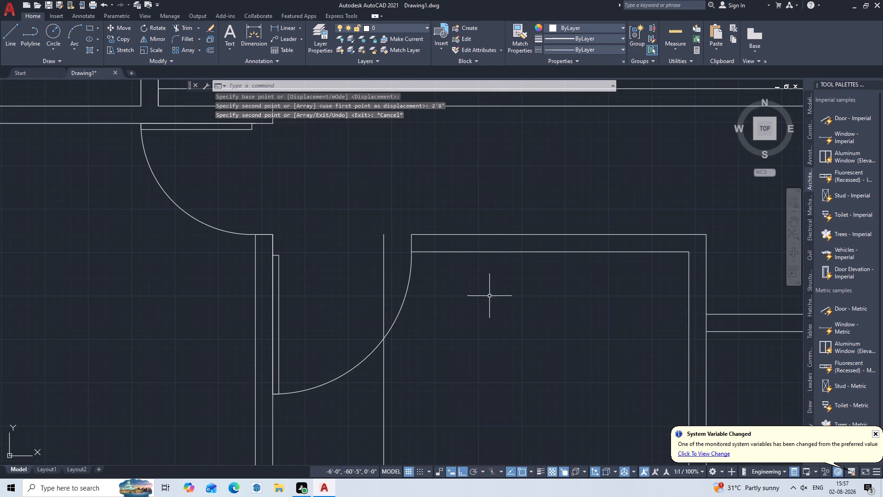
text(EX)
key(Return)
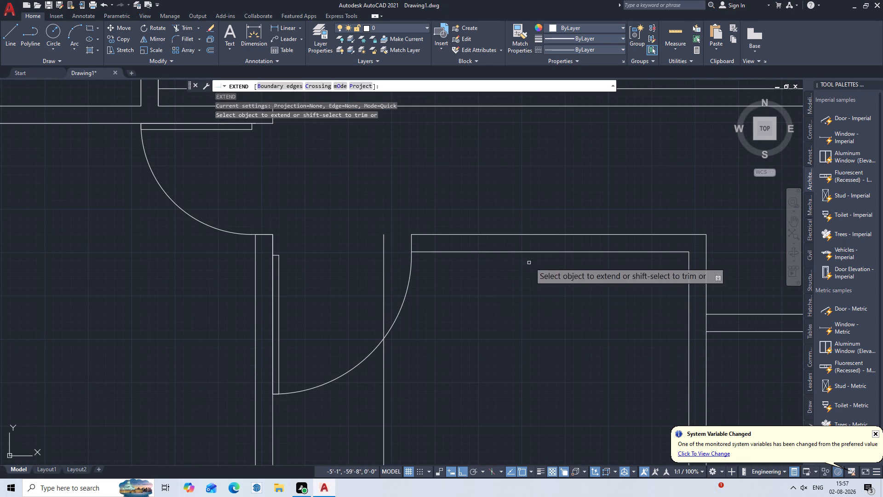
click(527, 219)
click(514, 284)
key(Escape)
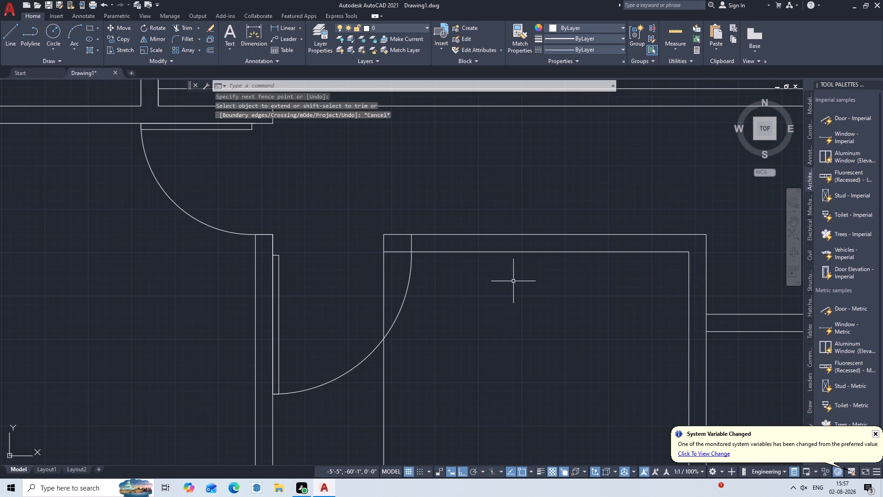
Resize the lower door block to 2'-8" so its swing ends at the wall endpoint across the opening.
click(402, 301)
click(416, 257)
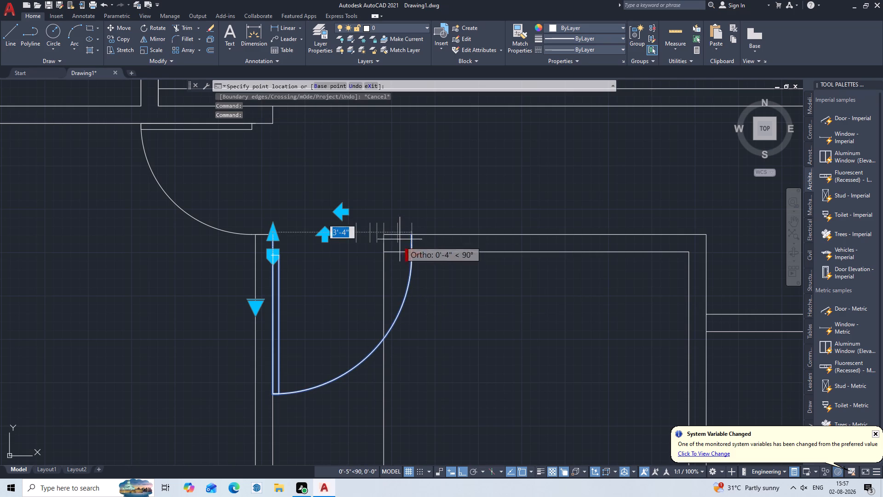
key(Escape)
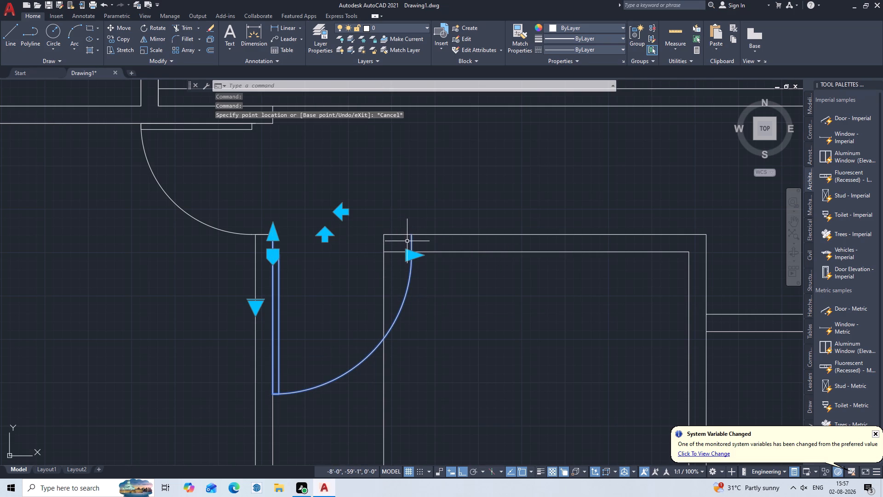
click(411, 237)
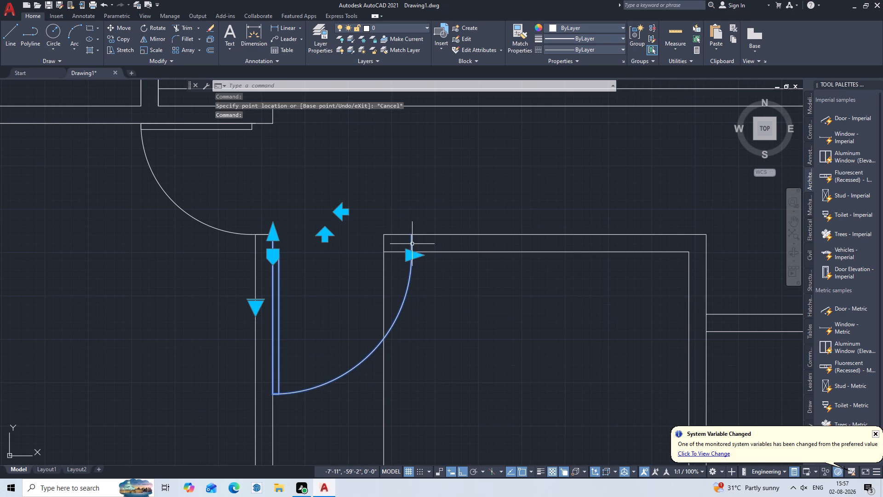
click(412, 244)
click(410, 256)
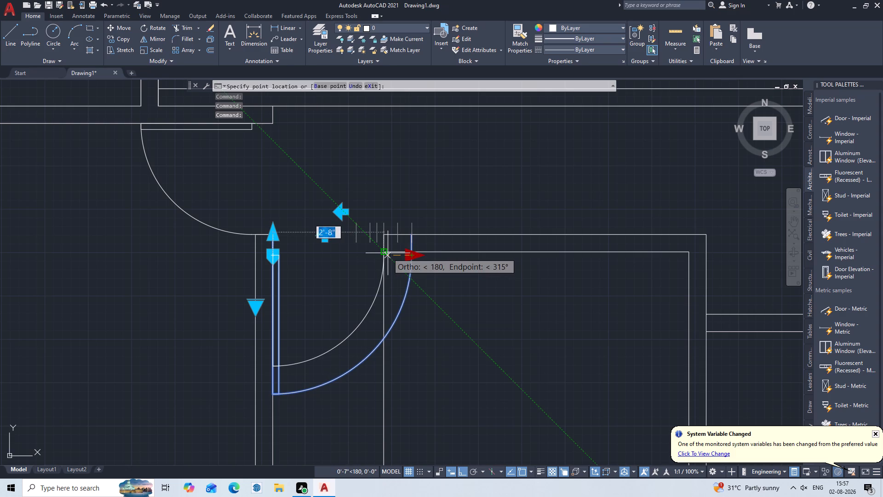
click(388, 253)
key(Escape)
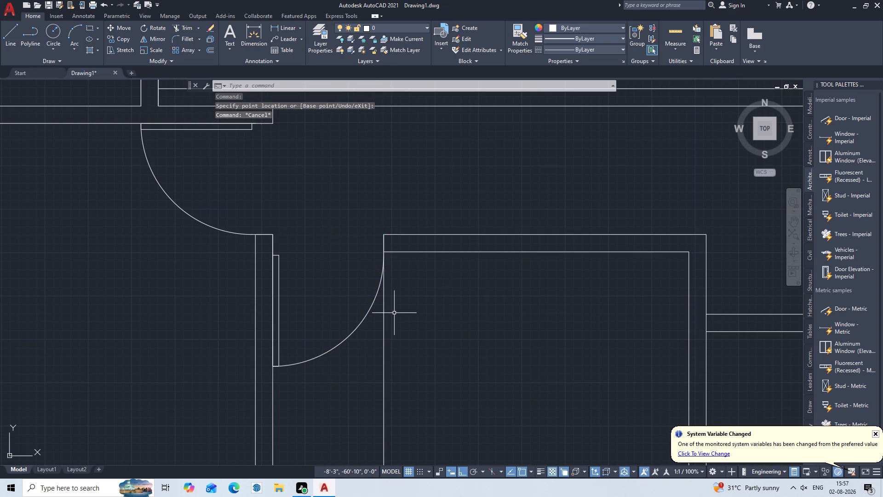
Delete the copied vertical line running down through the room from the latch side of the lower door's opening.
middle_click(472, 319)
scroll(445, 357, down, 2)
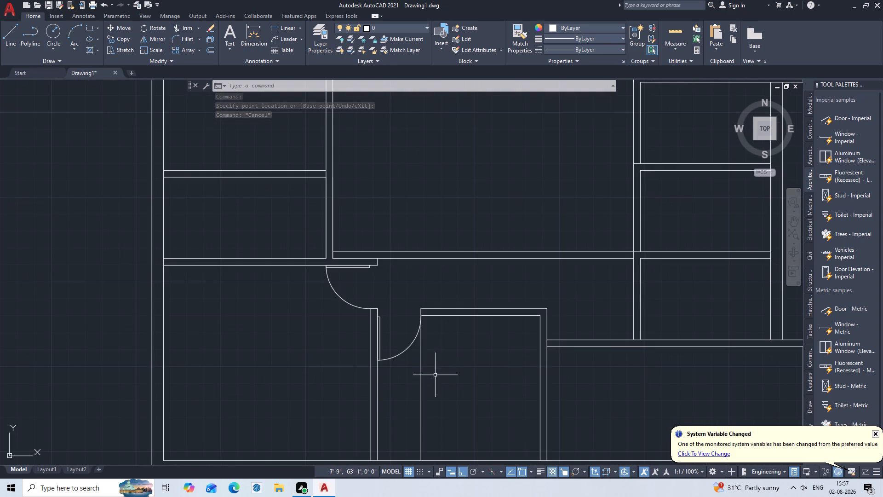
double_click(441, 380)
drag(441, 380, 435, 384)
click(417, 396)
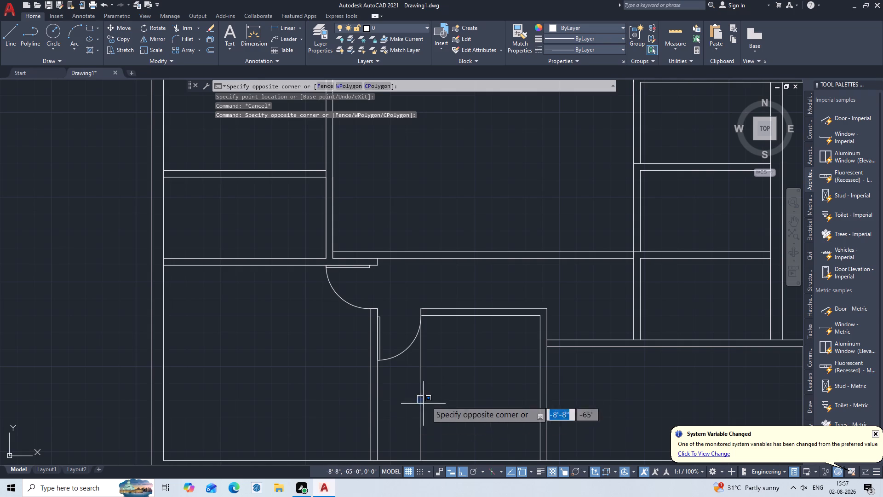
click(436, 393)
drag(436, 393, 420, 409)
click(431, 398)
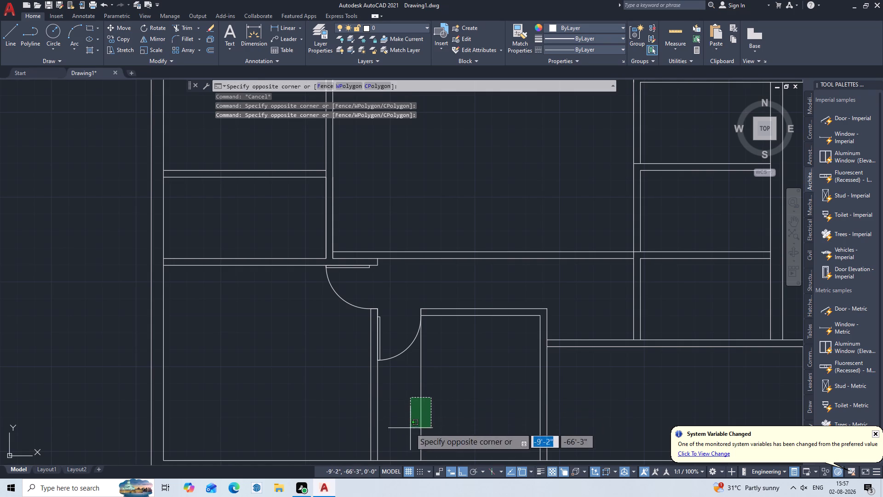
click(407, 432)
key(Delete)
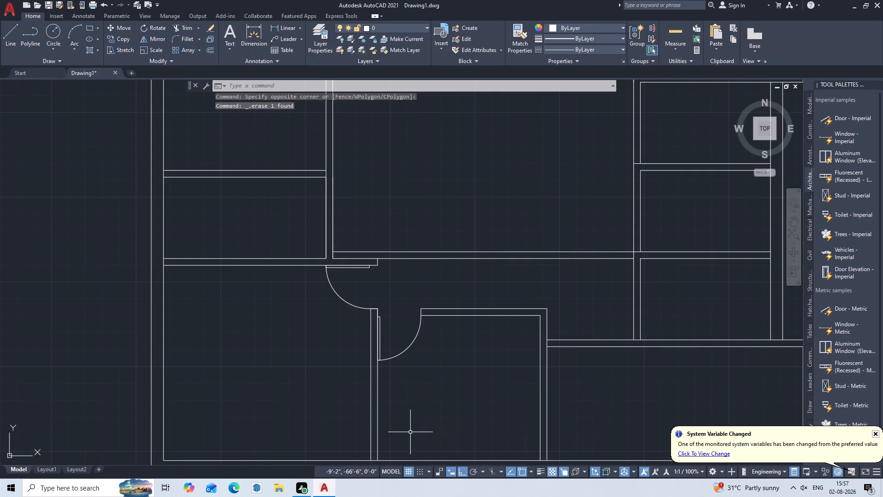
Copy the 2'-8" door block from its upper hinge corner to the adjacent room's upper wall corner, where the horizontal wall begins.
middle_drag(411, 426, 431, 339)
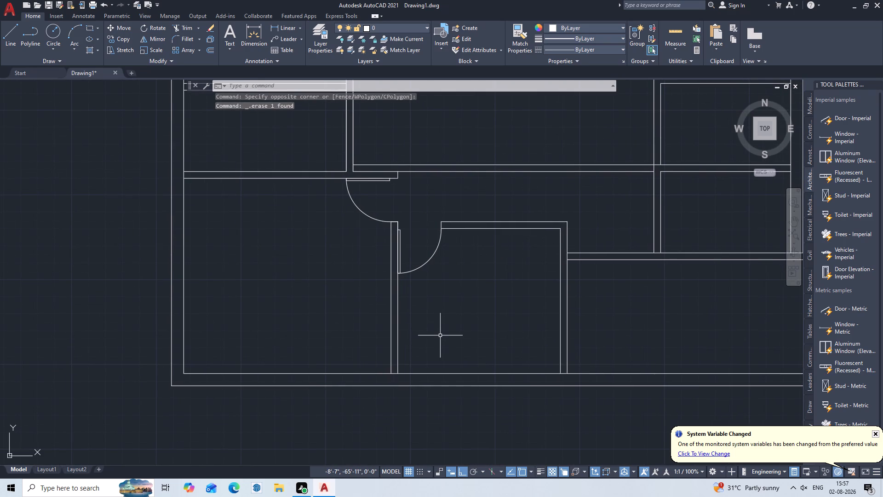
middle_drag(441, 335, 371, 425)
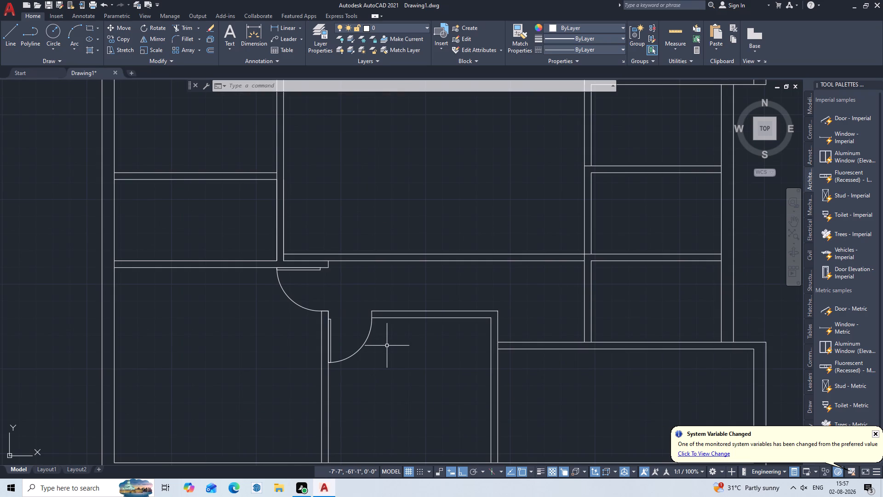
middle_drag(387, 346, 457, 328)
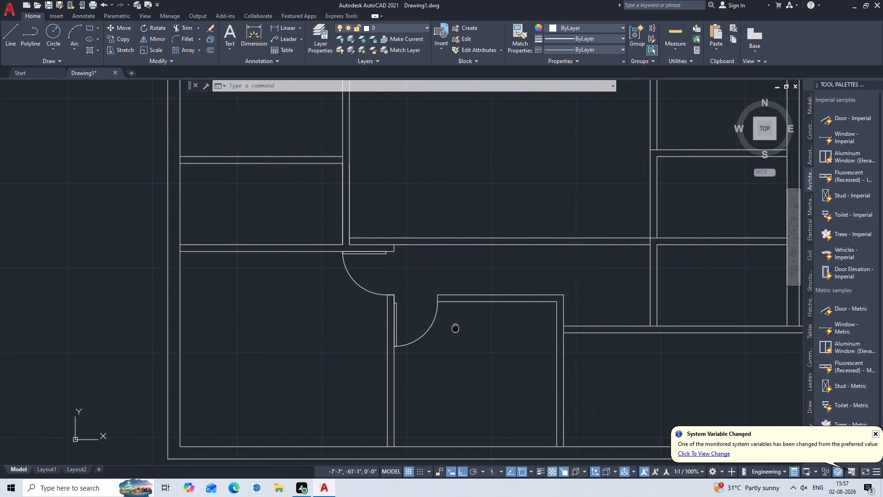
middle_drag(457, 328, 457, 327)
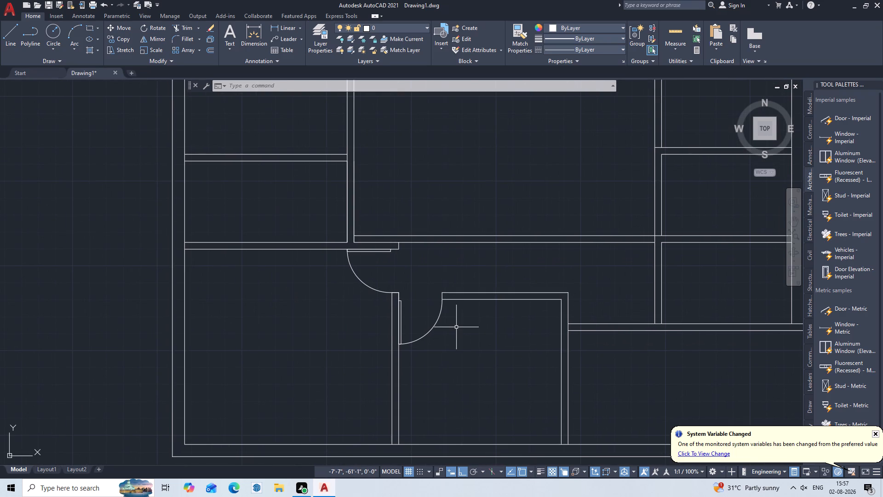
middle_drag(453, 327, 321, 268)
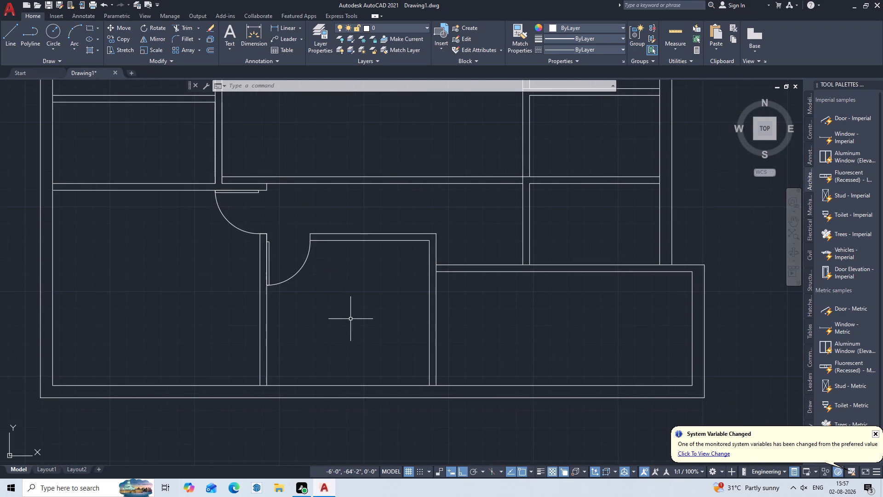
click(320, 258)
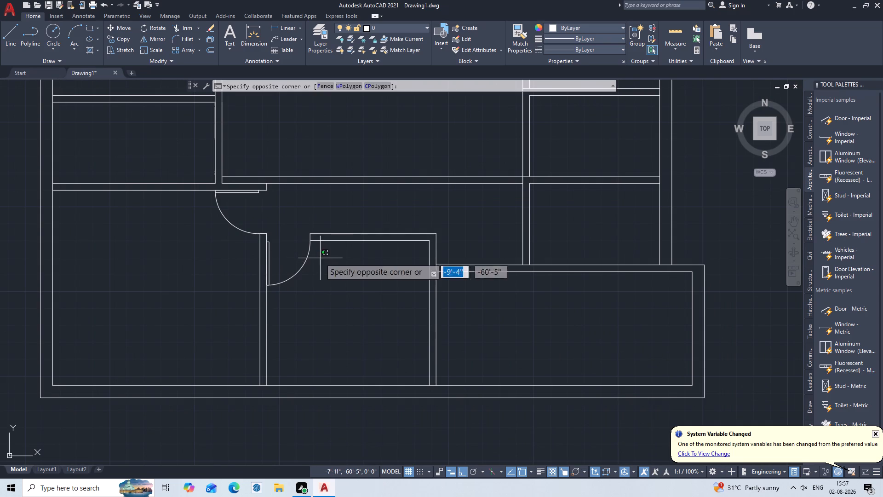
click(280, 279)
text(COP)
key(Return)
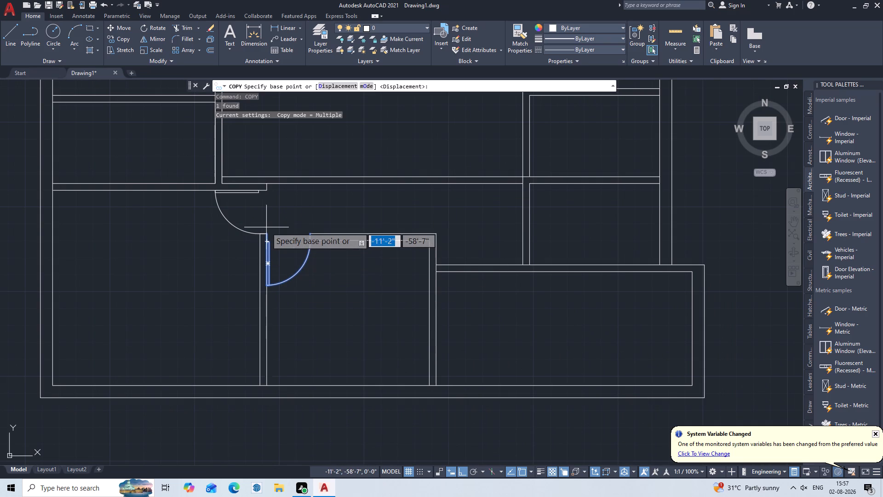
click(265, 233)
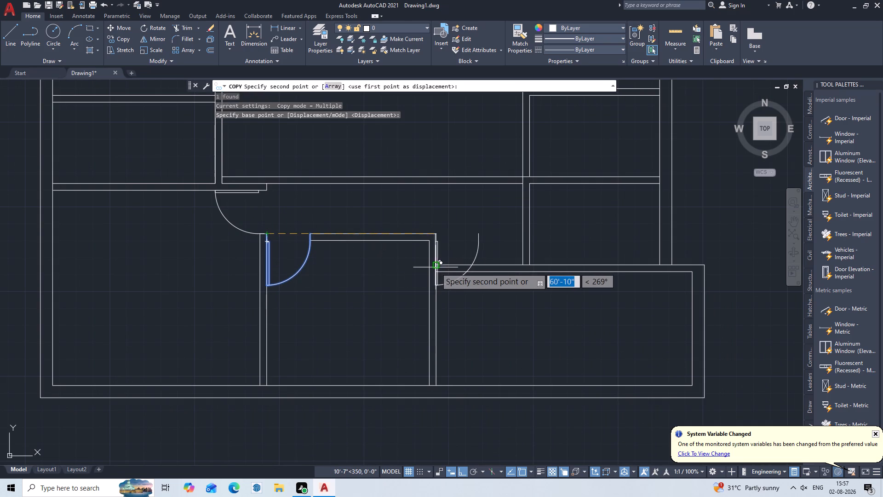
click(436, 268)
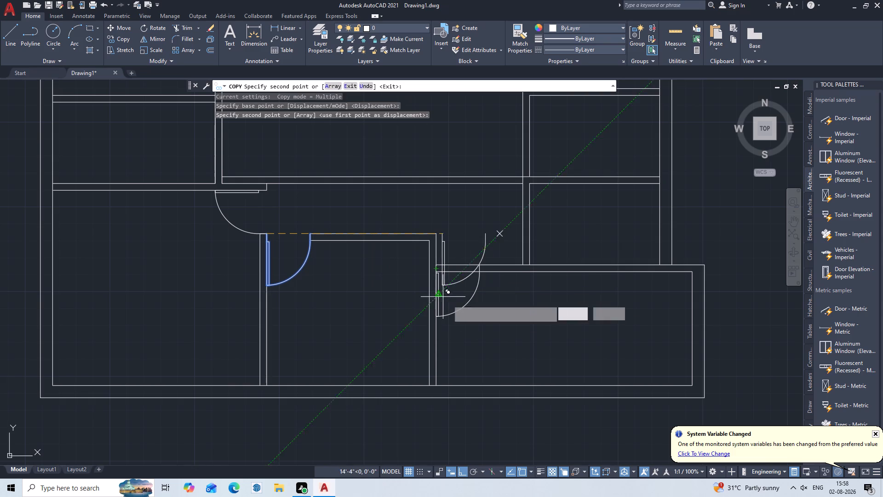
key(Escape)
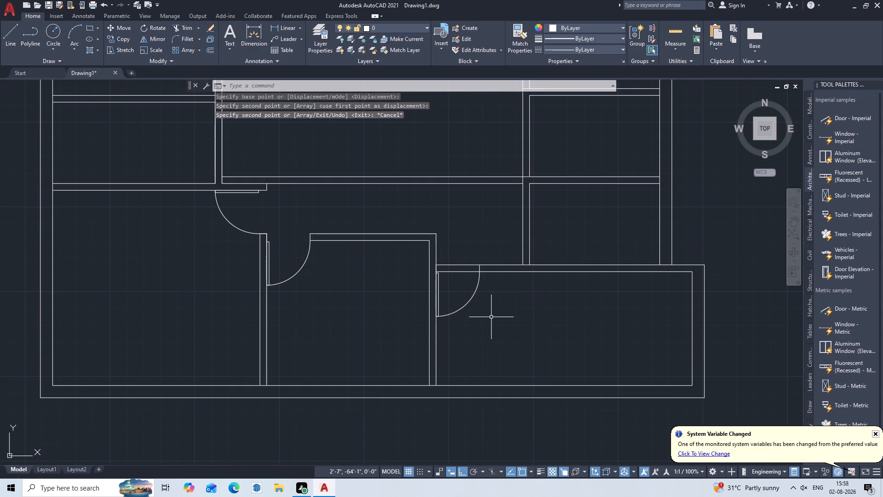
Trim the two horizontal wall lines crossing the copied door's opening.
text(TR)
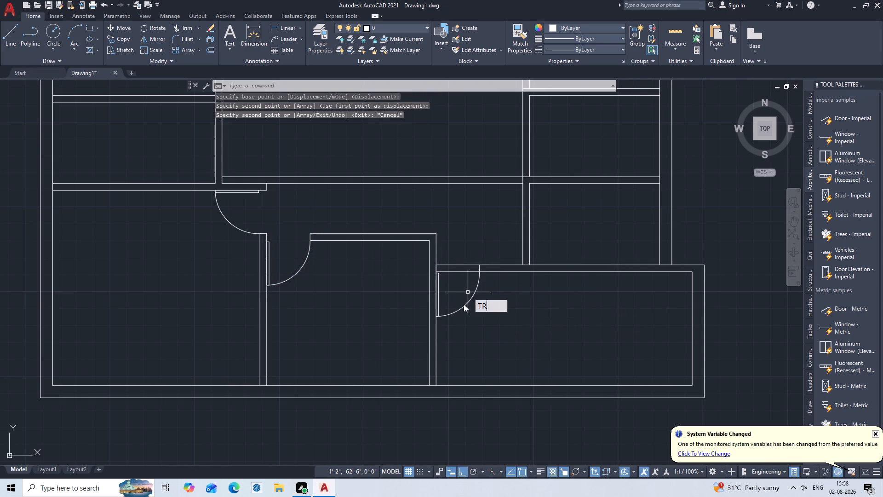
key(Return)
key(Return)
click(457, 244)
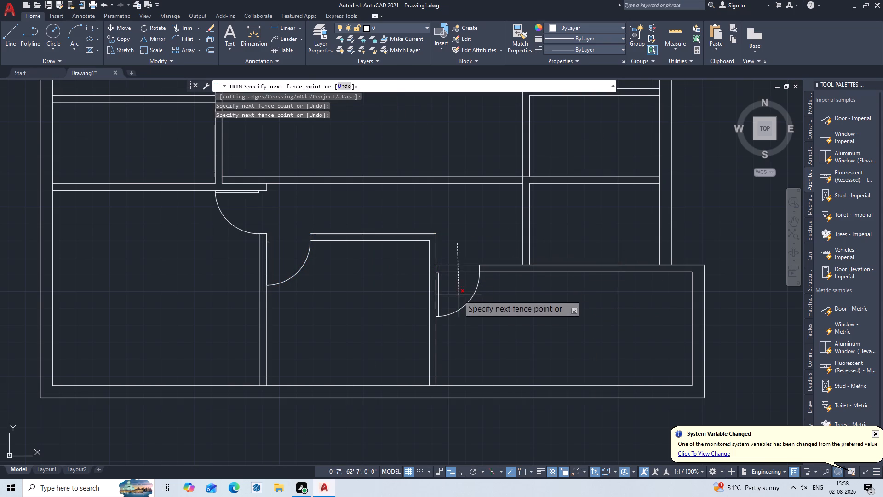
click(459, 295)
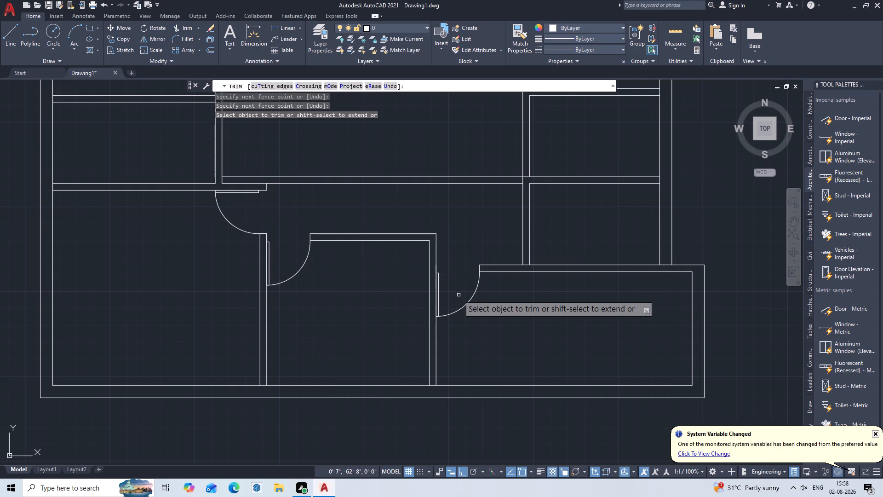
key(Escape)
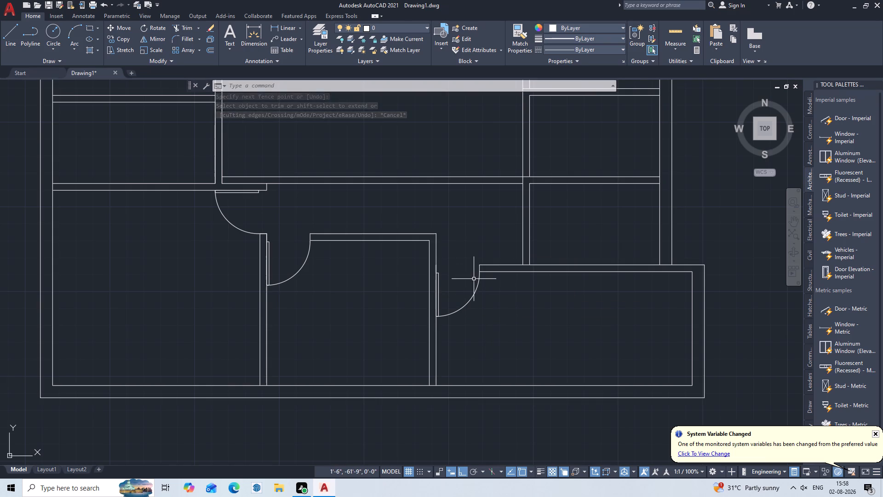
Mirror the lowest horizontal-leaf door among the spare blocks outside the plan about a vertical line at its hinge end, erasing the source.
middle_drag(474, 279, 410, 324)
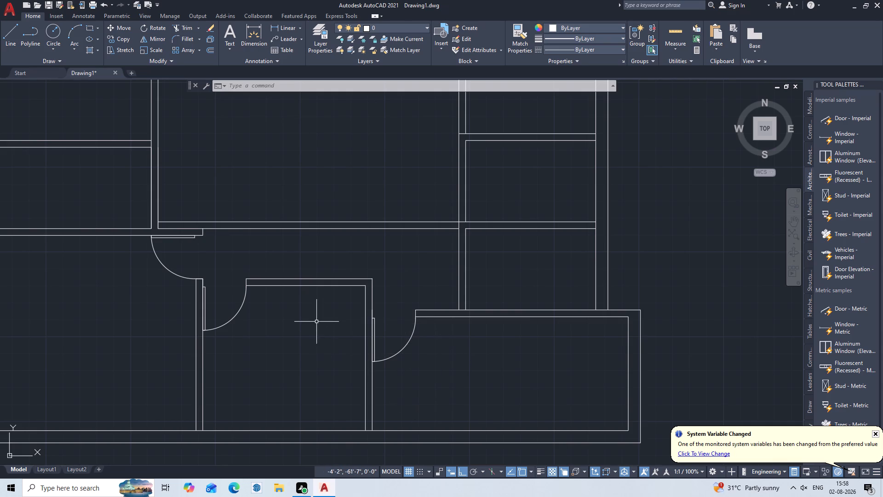
middle_drag(316, 322, 476, 308)
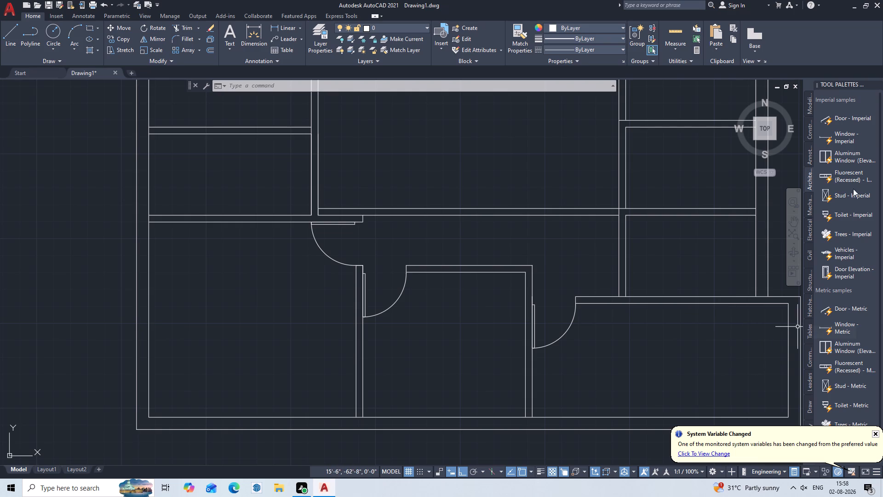
middle_drag(514, 265, 363, 296)
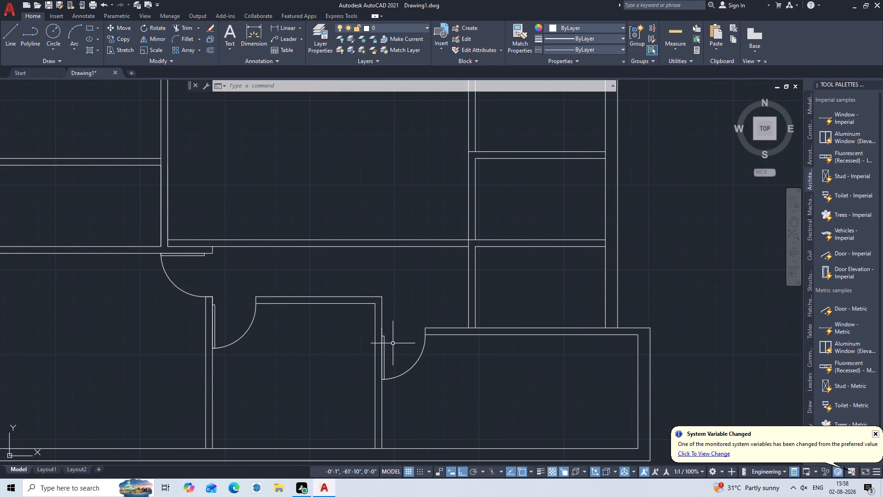
middle_drag(424, 370, 346, 322)
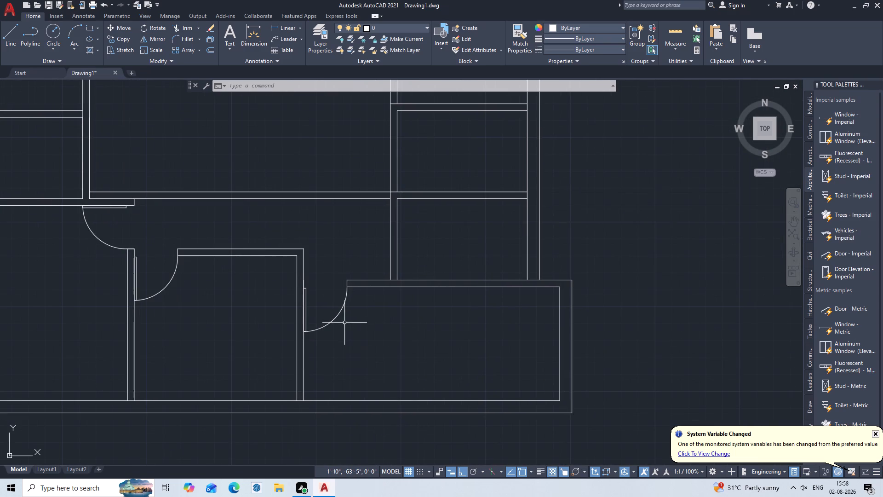
scroll(260, 306, down, 2)
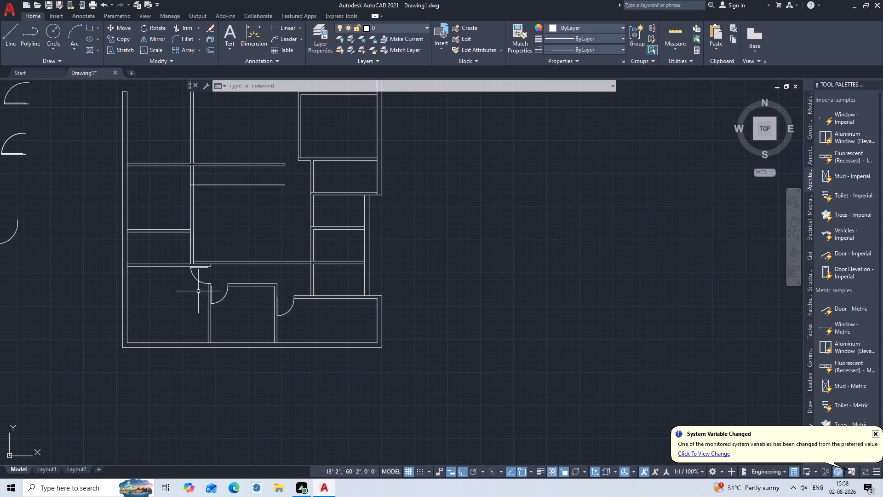
middle_drag(198, 291, 562, 387)
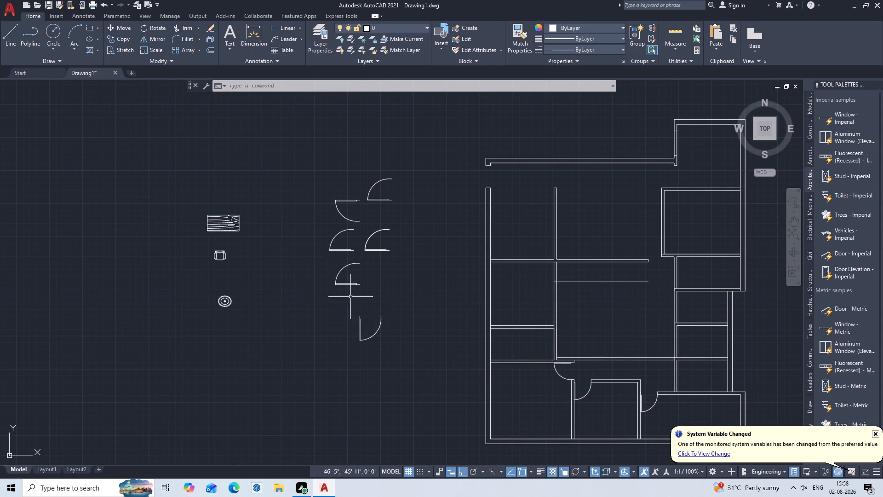
scroll(349, 280, up, 2)
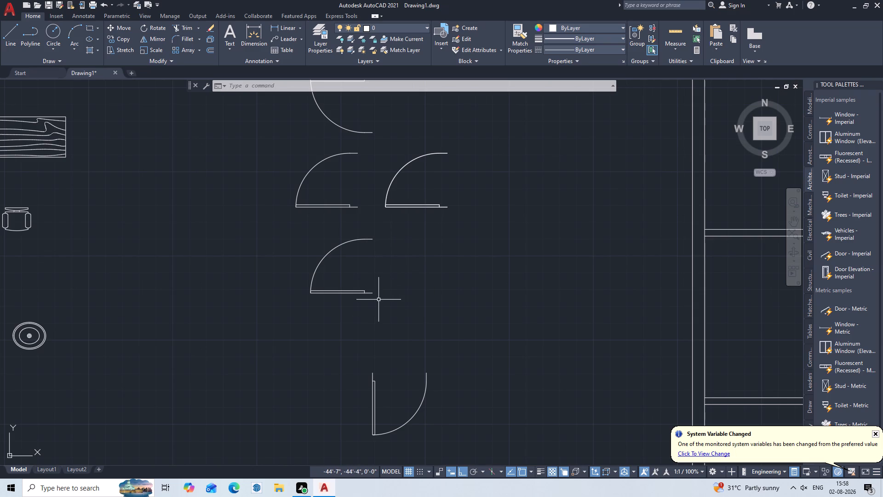
key(m)
key(i)
key(Return)
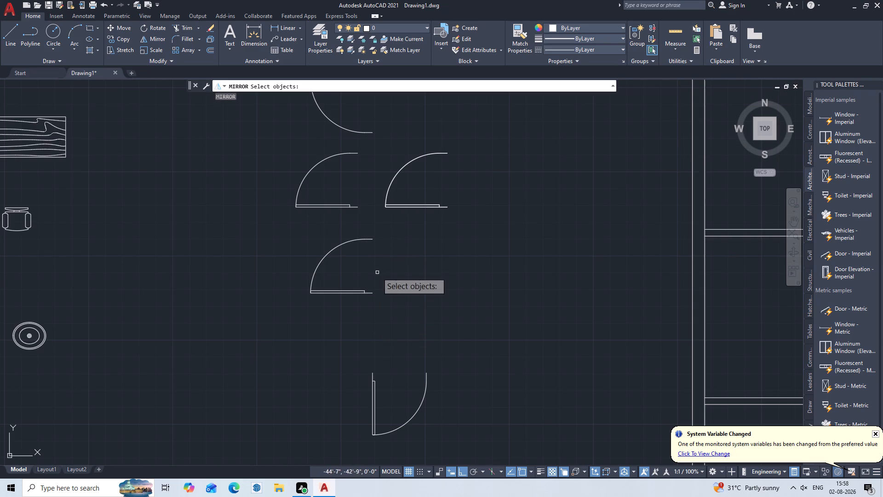
click(367, 290)
click(342, 316)
key(Return)
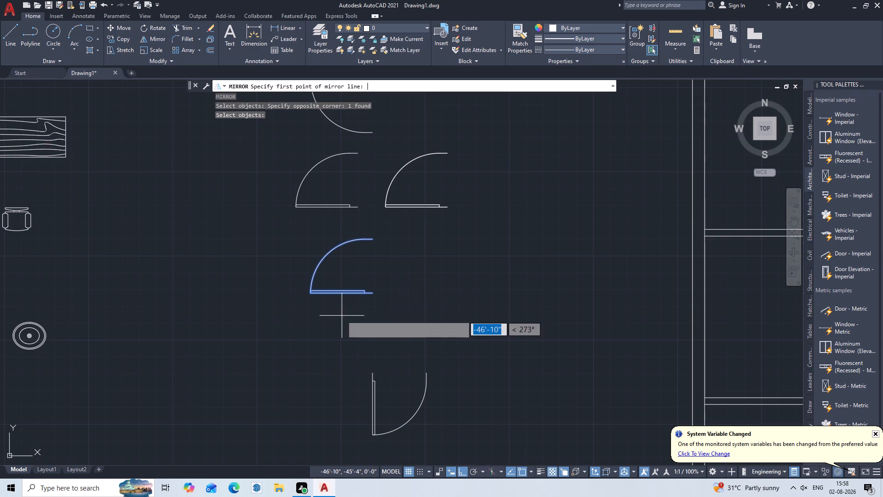
click(373, 297)
click(383, 220)
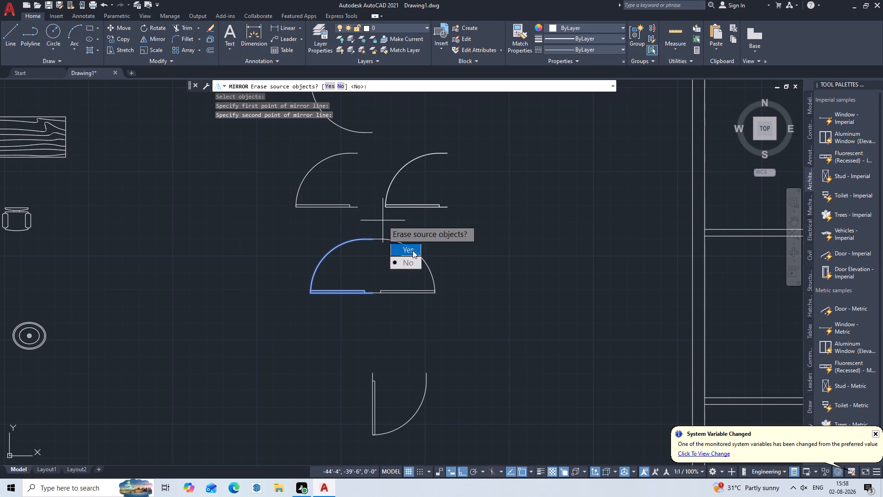
drag(413, 250, 383, 220)
Copy the mirrored spare door from its lower wall-side corner to where the lower-right room's vertical wall meets the long horizontal wall.
drag(439, 244, 434, 247)
click(369, 322)
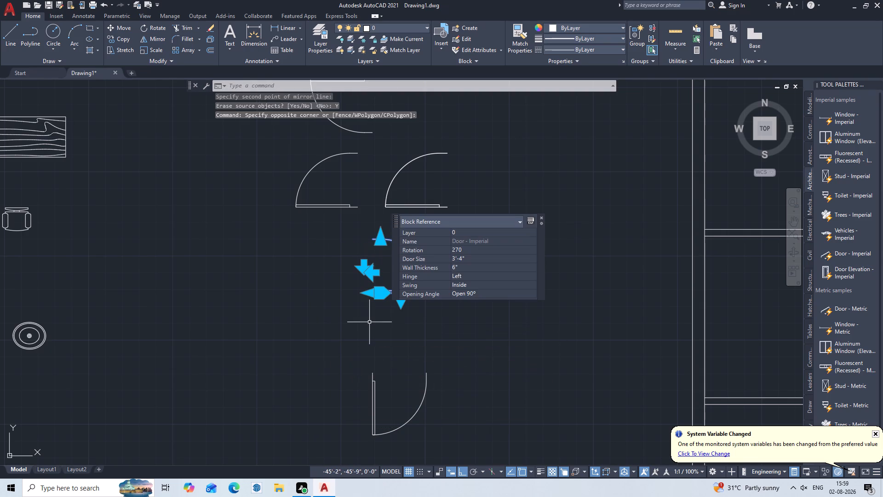
text(COP)
key(Return)
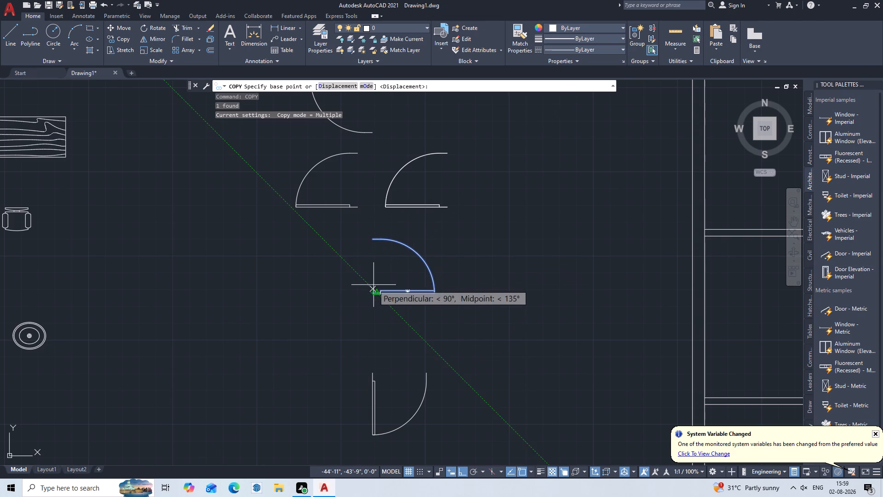
click(373, 294)
middle_drag(500, 380, 501, 380)
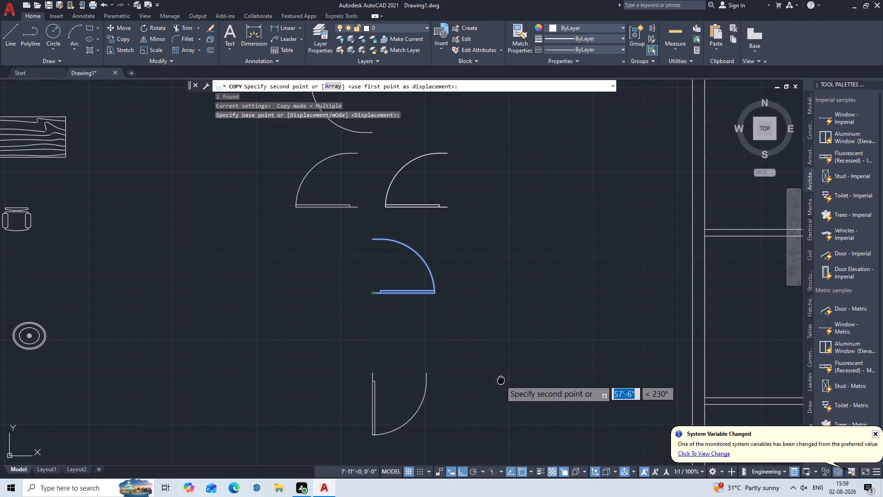
middle_drag(501, 380, 159, 305)
scroll(174, 313, down, 2)
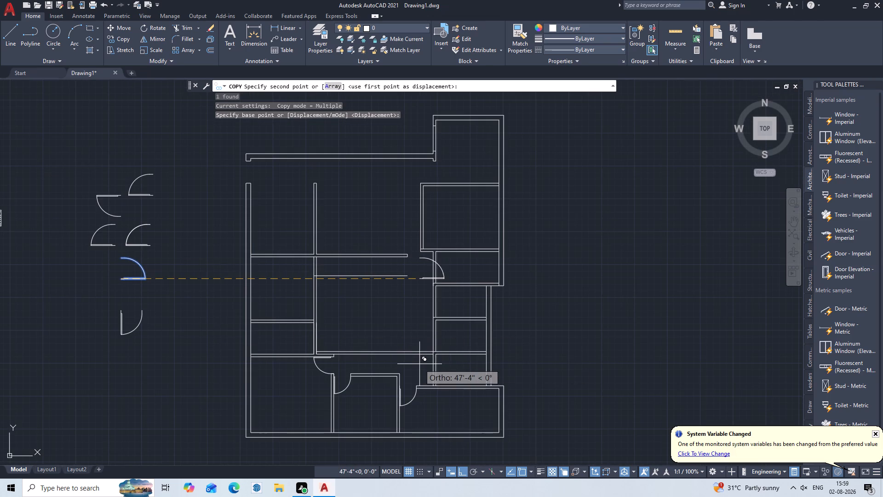
middle_drag(417, 369, 401, 298)
scroll(419, 318, up, 3)
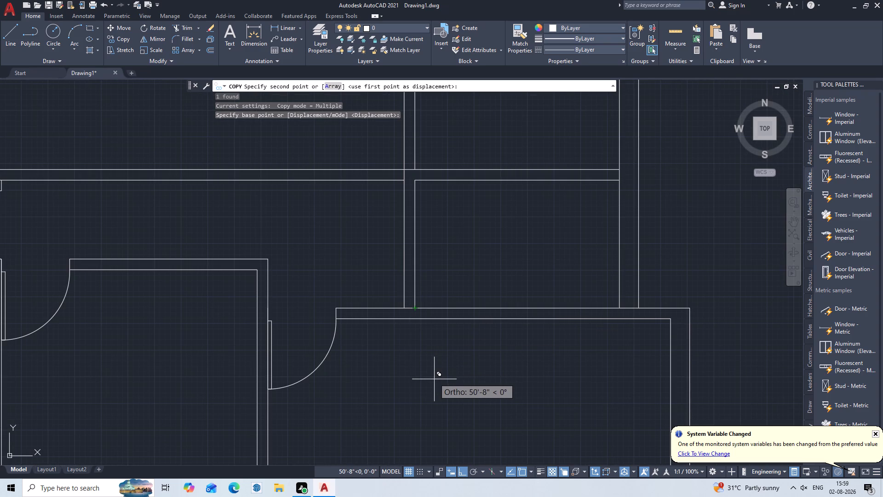
click(403, 306)
key(Escape)
Trim the two vertical wall lines crossing the newly copied door's opening.
text(TR)
key(Return)
key(Return)
click(425, 262)
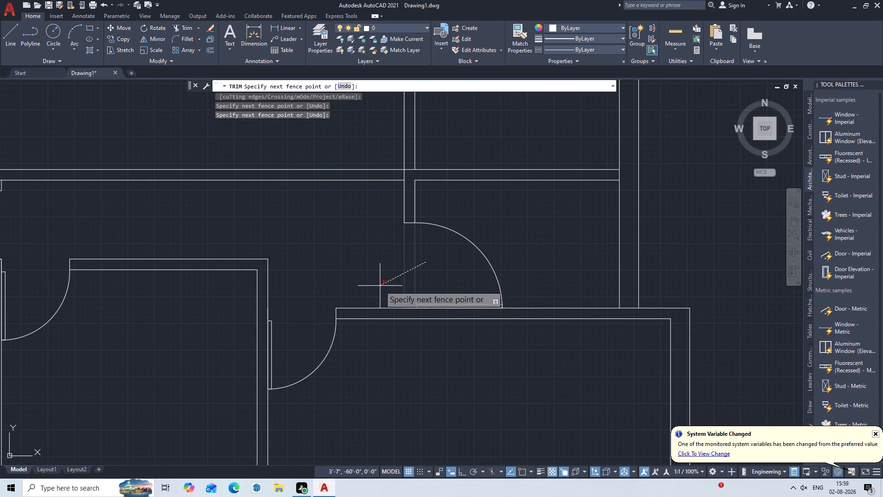
click(380, 286)
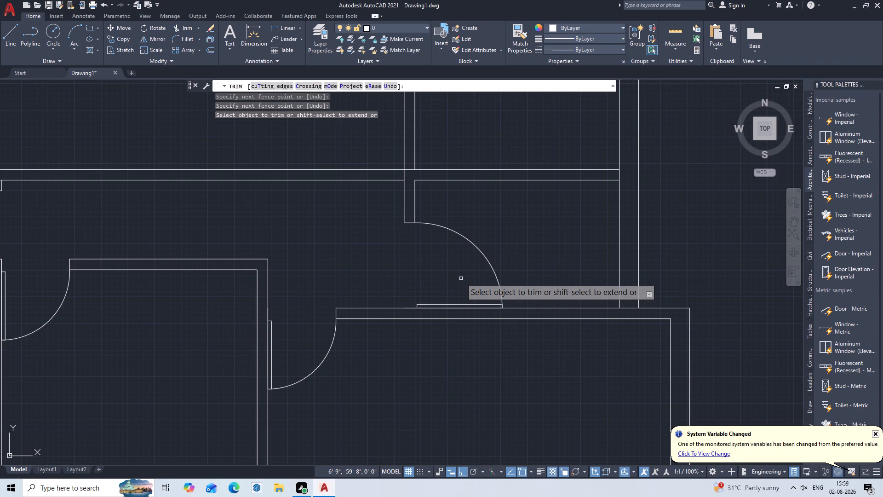
key(Escape)
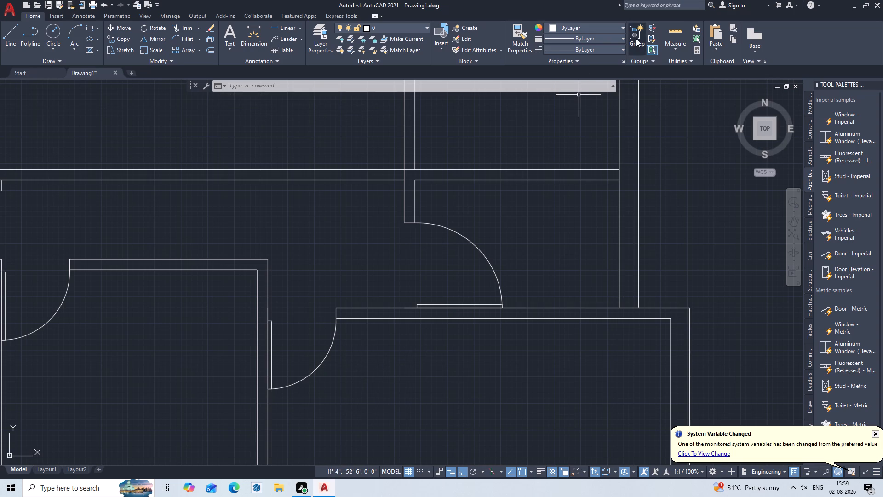
Match the properties of the neighbouring door in the horizontal wall onto the newly copied door block.
click(516, 28)
click(324, 357)
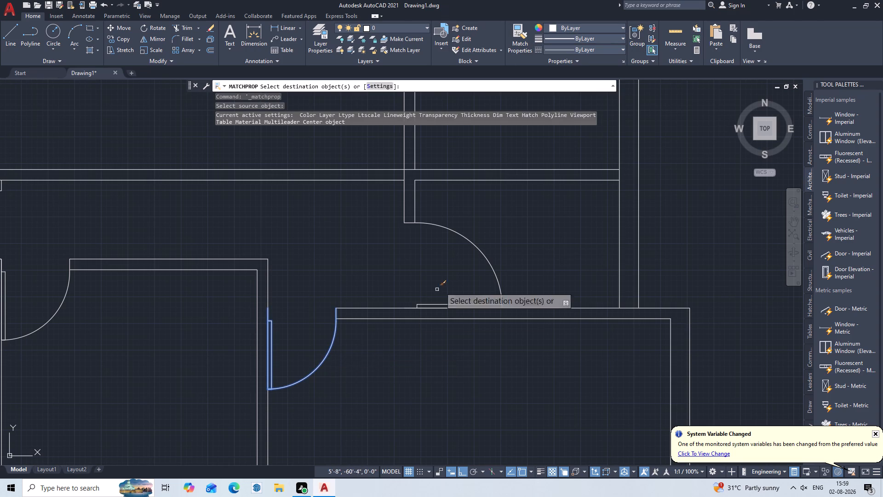
click(482, 254)
key(Escape)
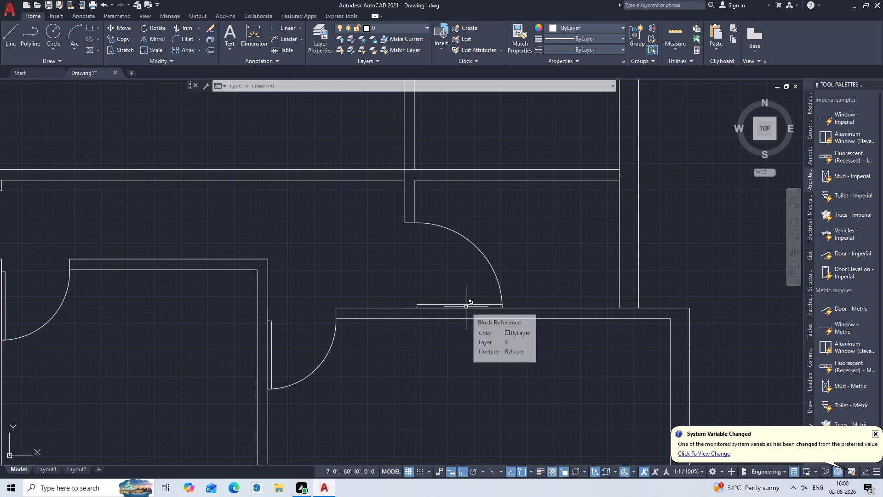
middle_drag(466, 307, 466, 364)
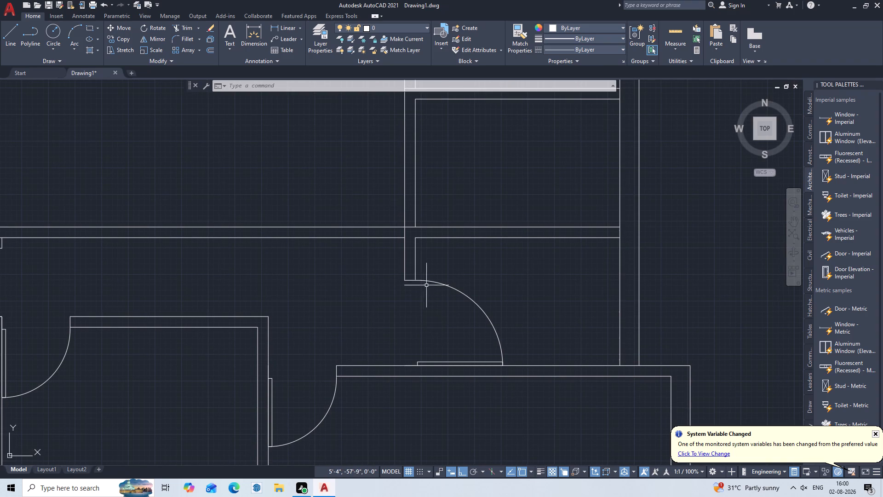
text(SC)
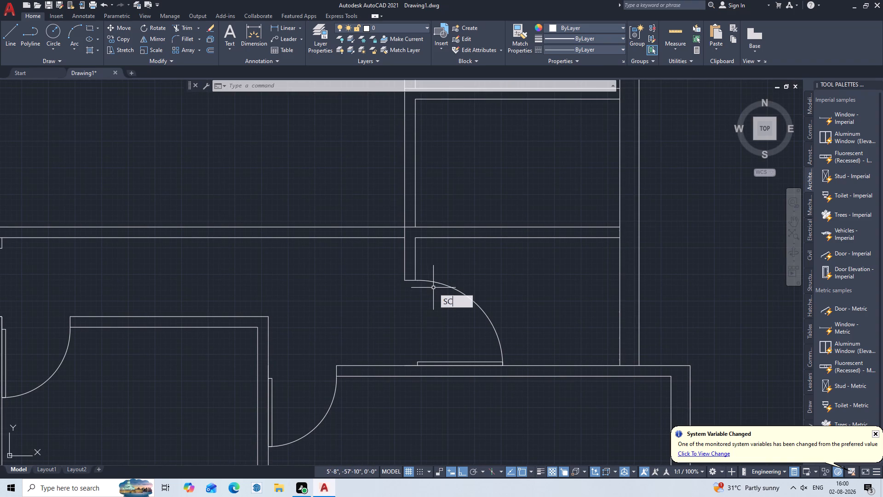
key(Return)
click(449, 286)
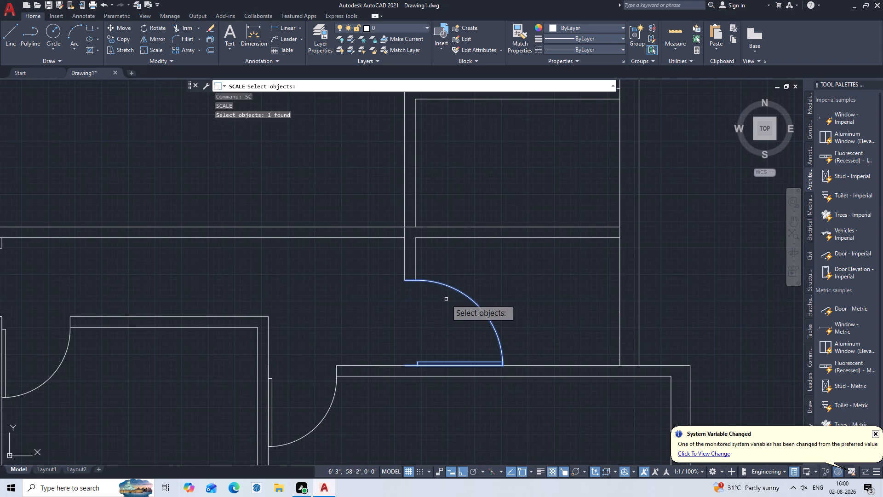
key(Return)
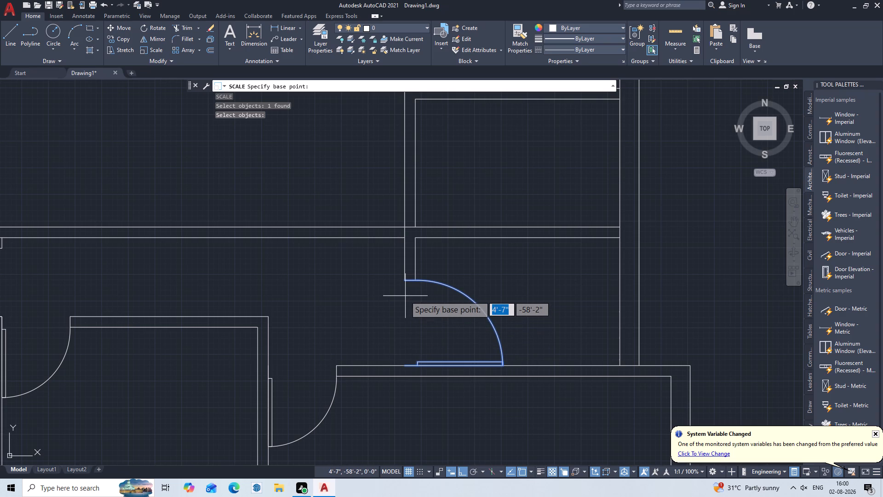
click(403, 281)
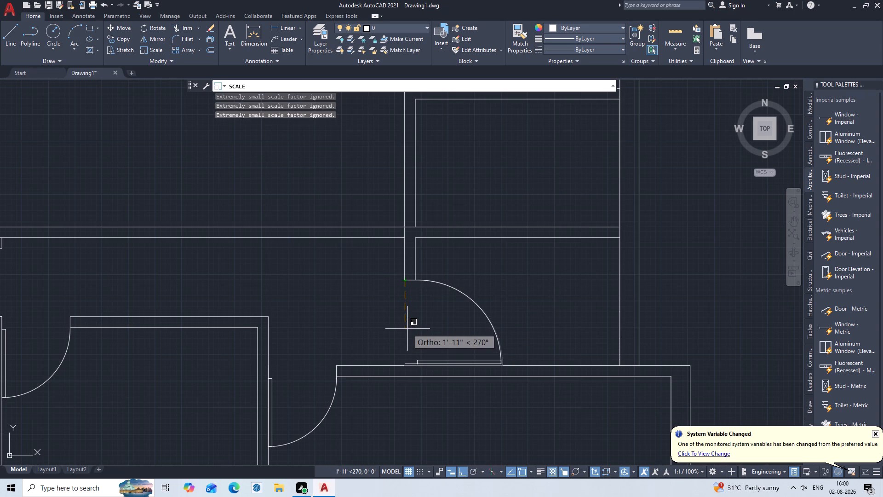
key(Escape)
Scale down the newly copied door block from its lower wall-side corner on the horizontal wall.
text(SC)
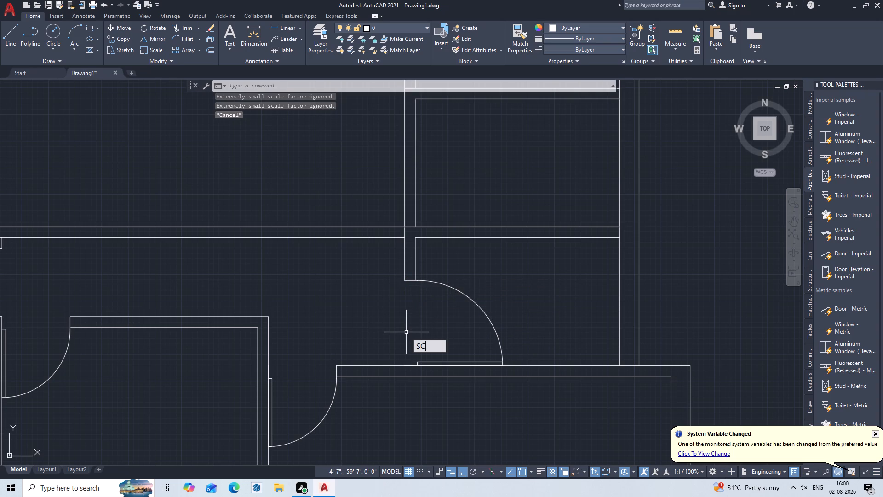
key(Return)
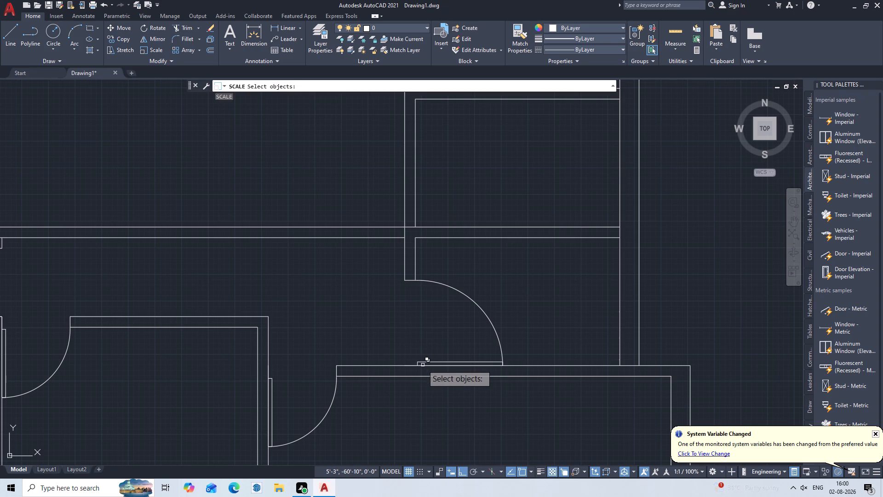
click(425, 362)
key(Return)
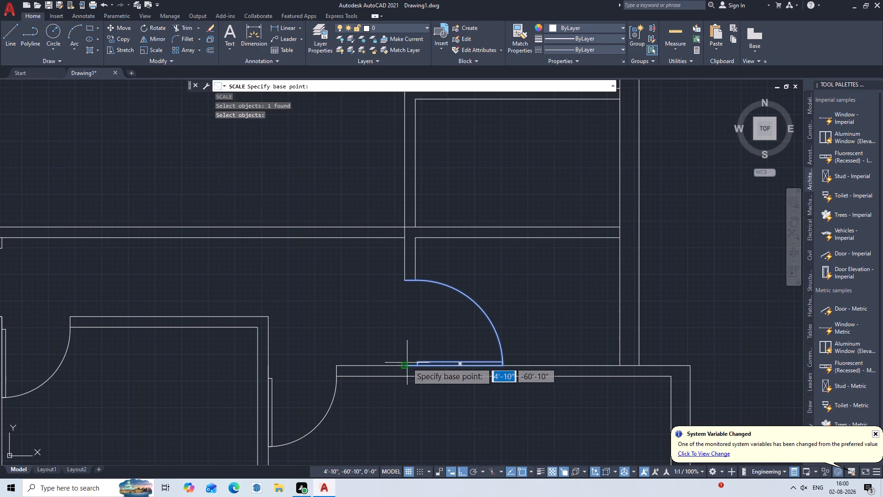
click(404, 365)
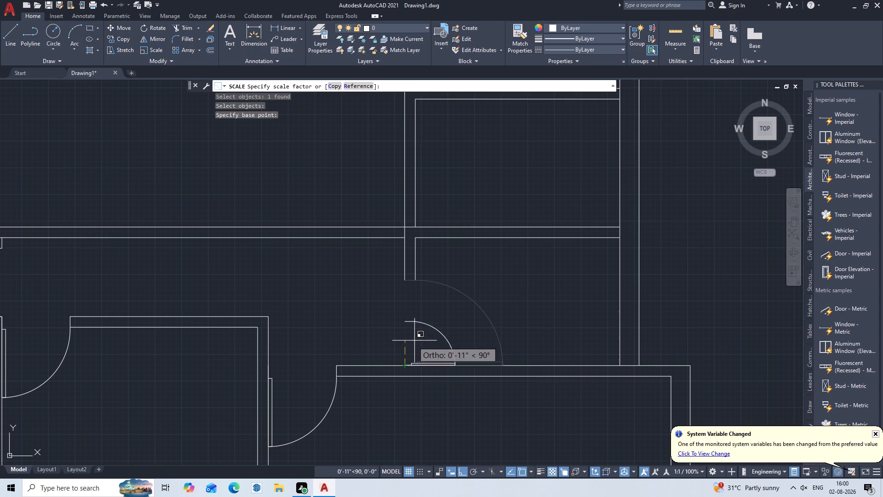
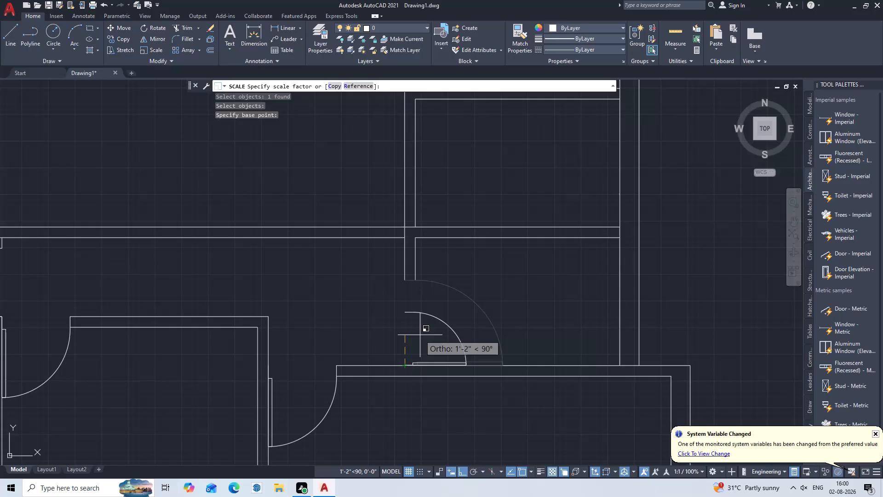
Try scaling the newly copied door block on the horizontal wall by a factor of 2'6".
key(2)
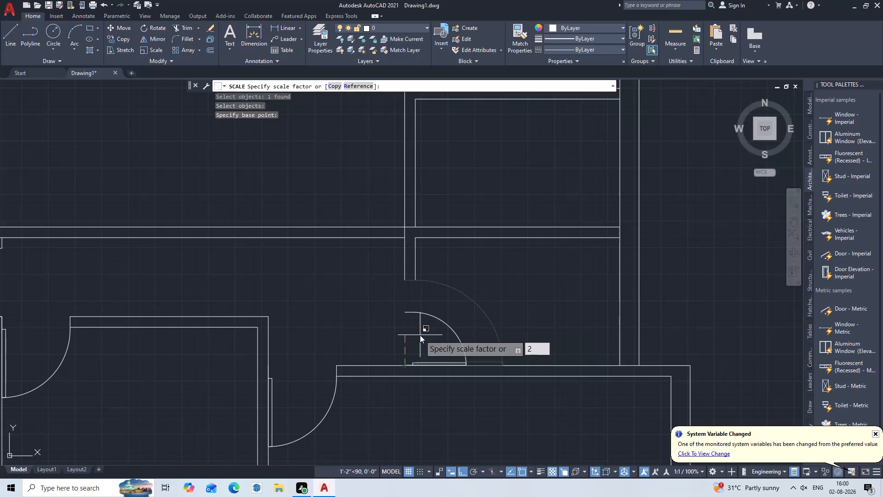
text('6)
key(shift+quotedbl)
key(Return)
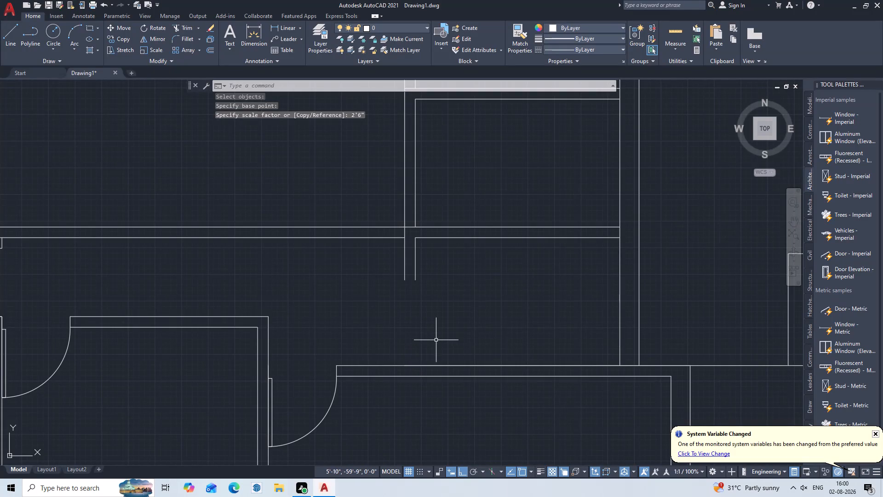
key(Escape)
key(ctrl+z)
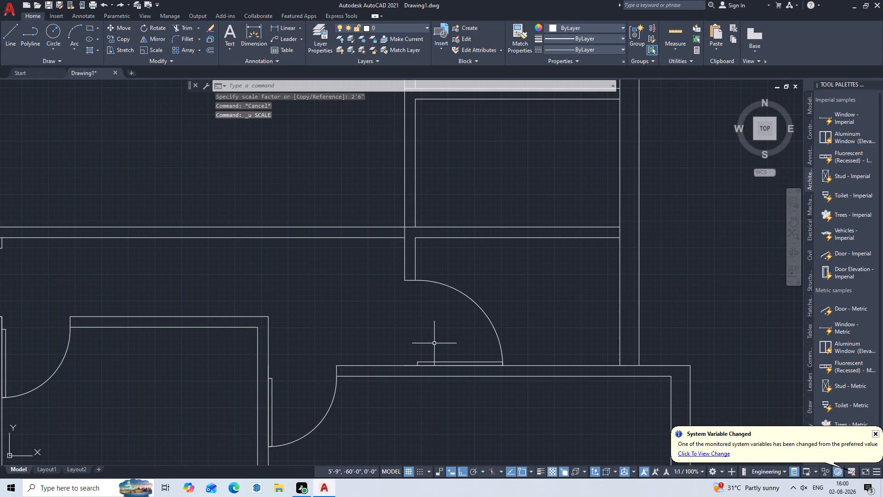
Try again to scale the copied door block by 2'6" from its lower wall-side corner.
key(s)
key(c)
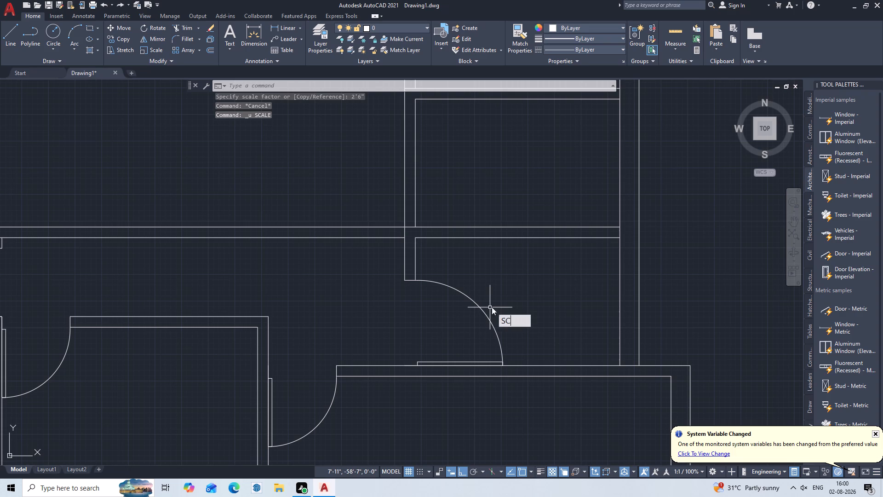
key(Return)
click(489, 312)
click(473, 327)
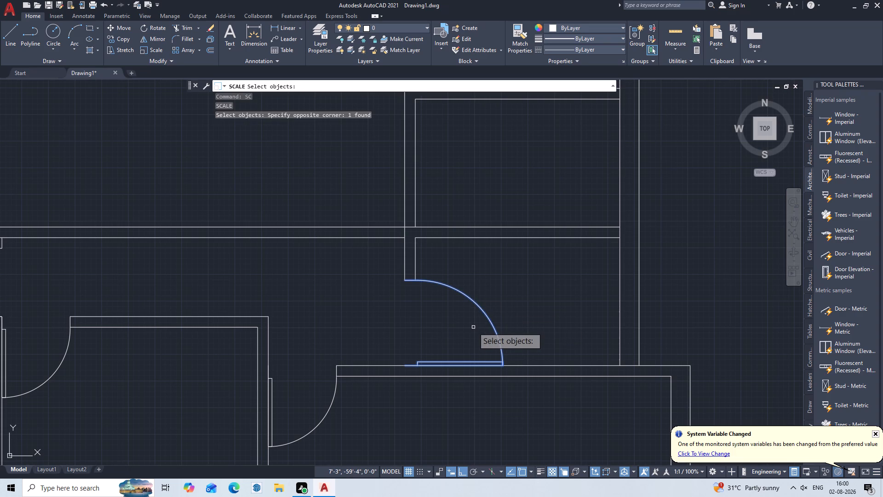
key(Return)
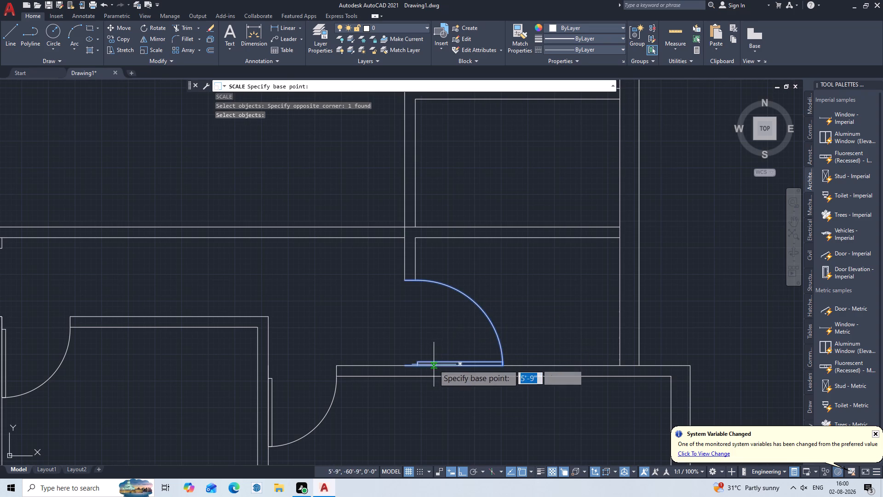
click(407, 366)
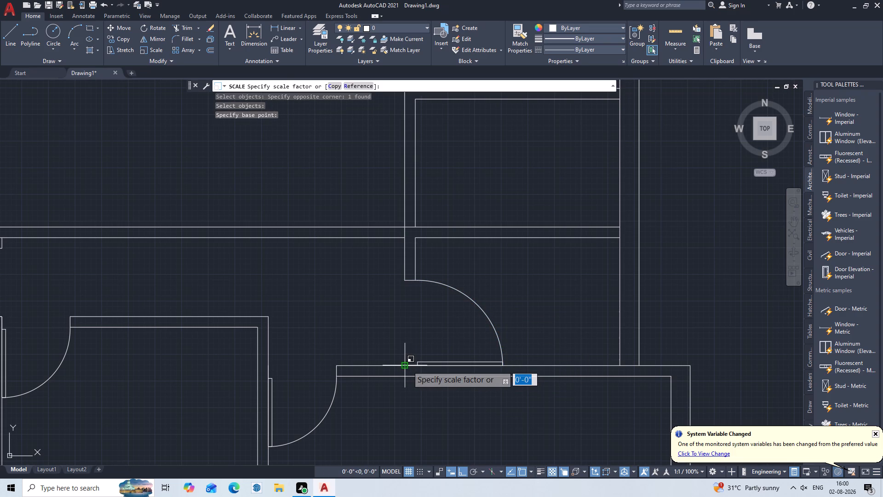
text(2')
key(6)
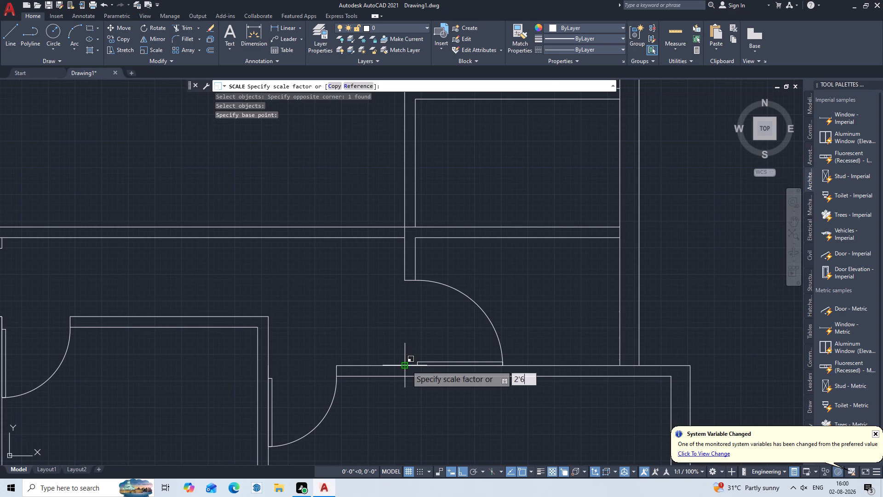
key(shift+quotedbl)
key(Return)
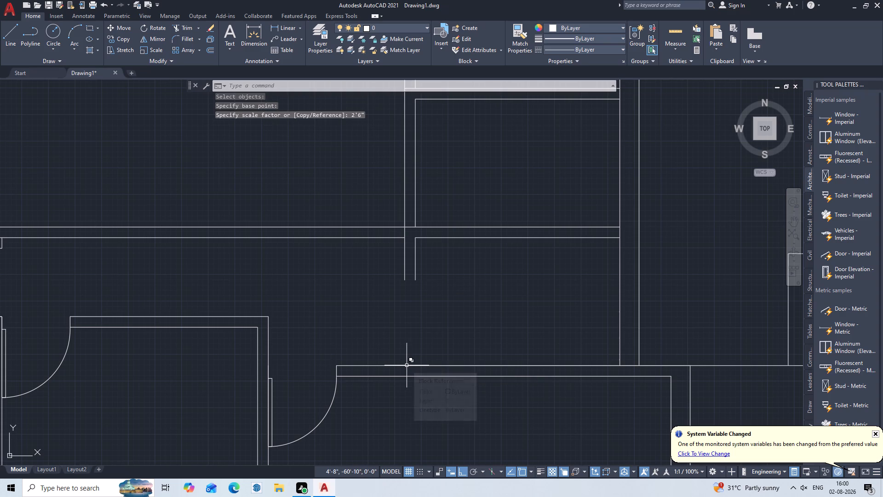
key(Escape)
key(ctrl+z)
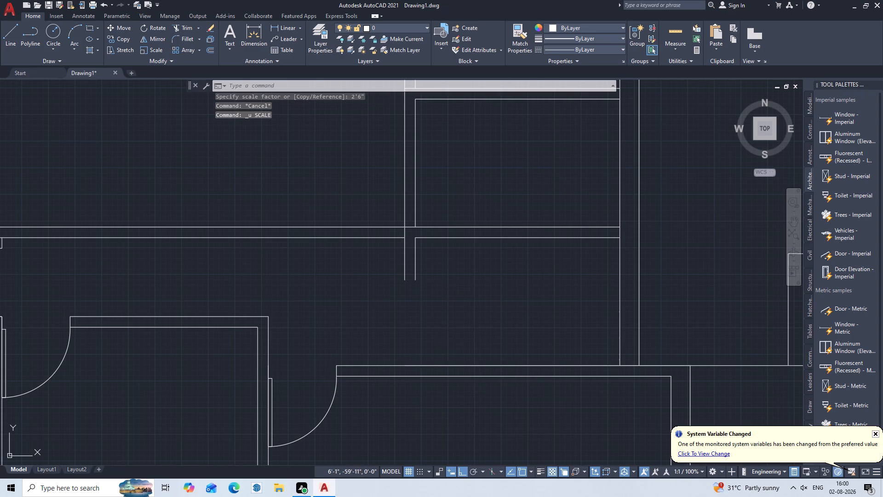
Scale the copied door block from its lower wall-side corner by reference, using its opening height as reference length and 2'6" as new length.
text(SC)
key(Return)
click(492, 297)
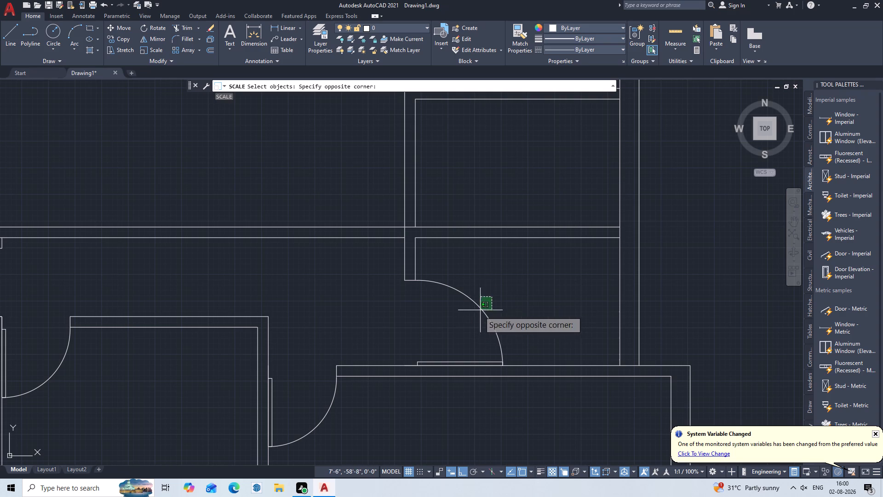
click(462, 333)
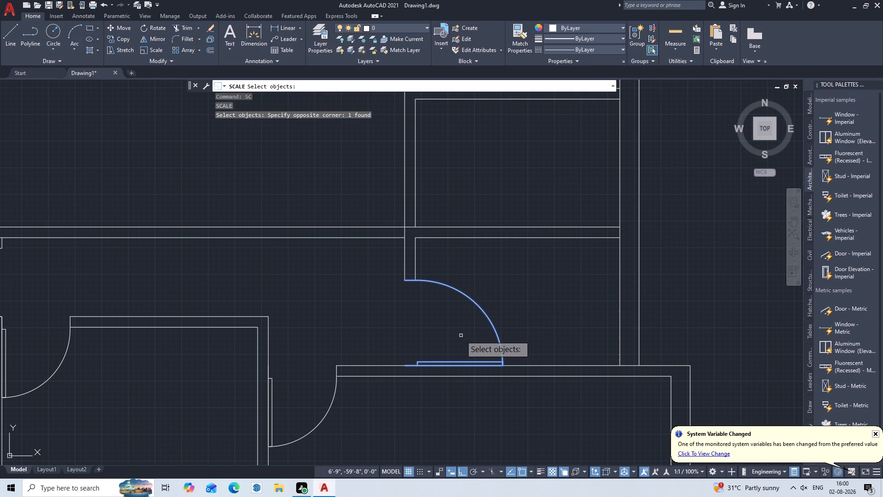
key(Return)
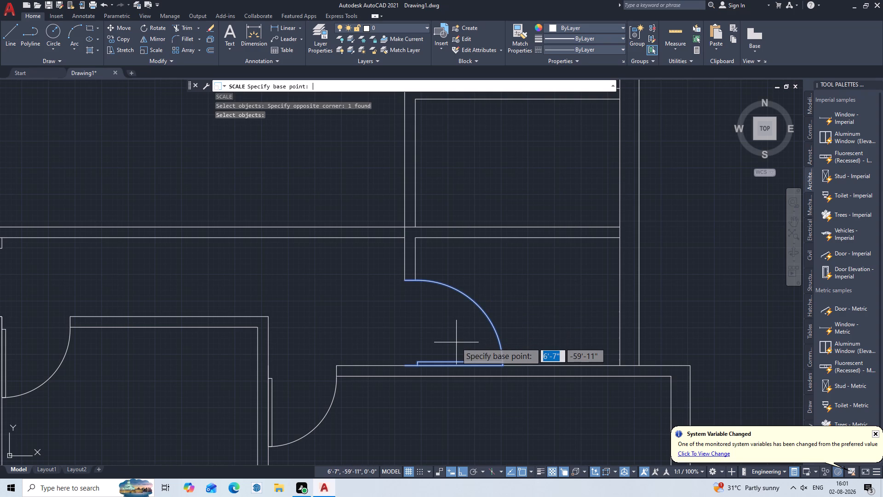
click(403, 368)
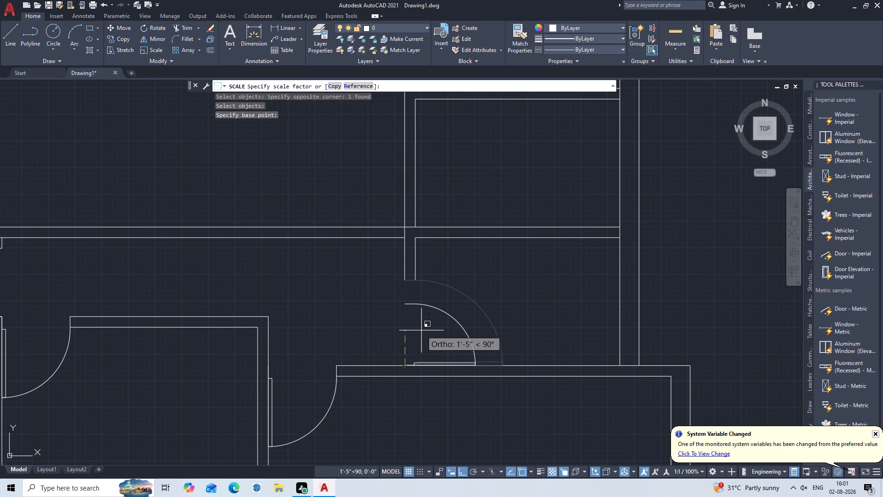
key(r)
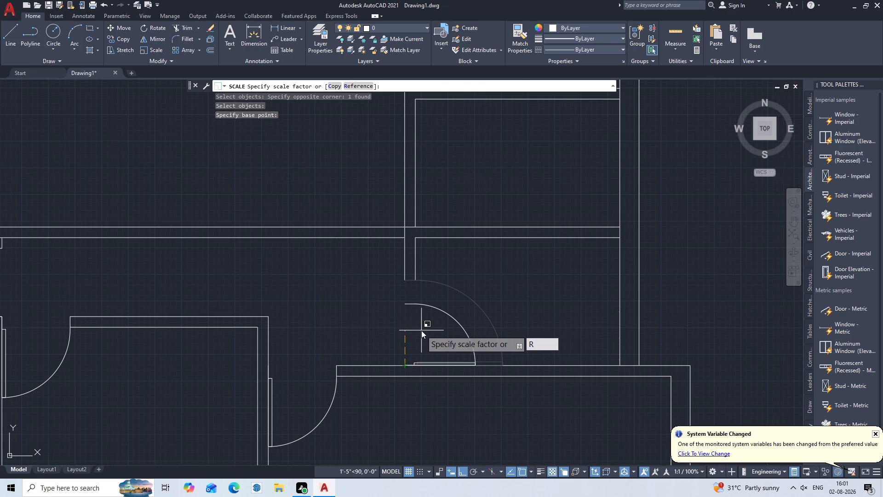
key(Return)
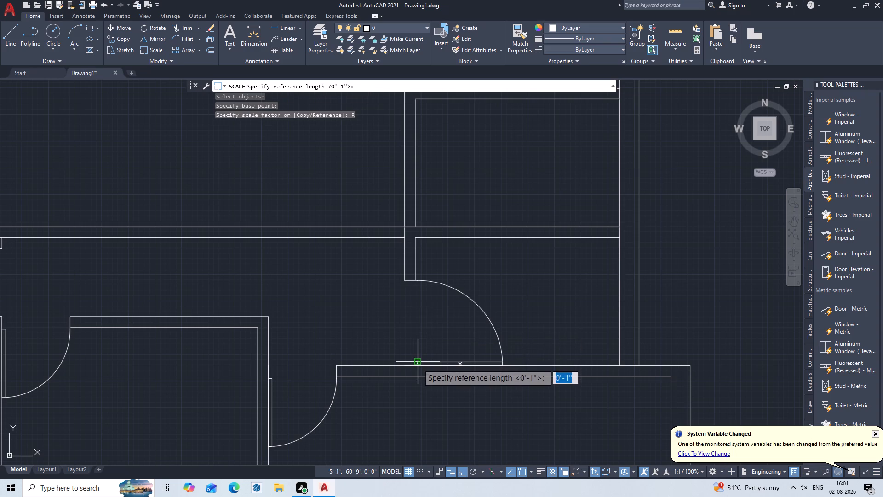
scroll(416, 369, up, 3)
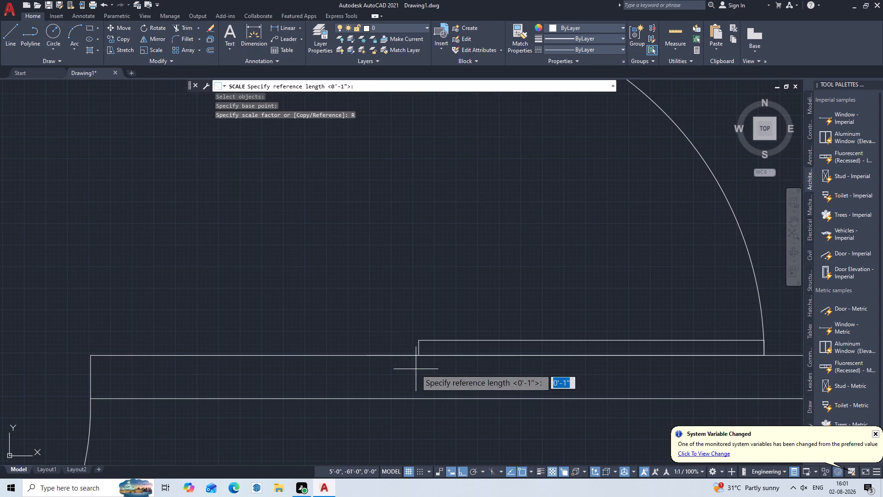
click(416, 357)
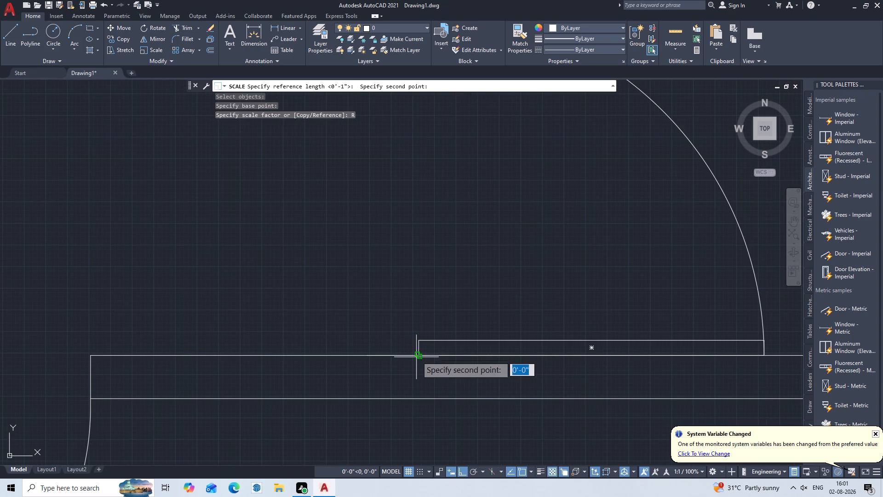
scroll(410, 256, down, 1)
middle_drag(410, 256, 410, 375)
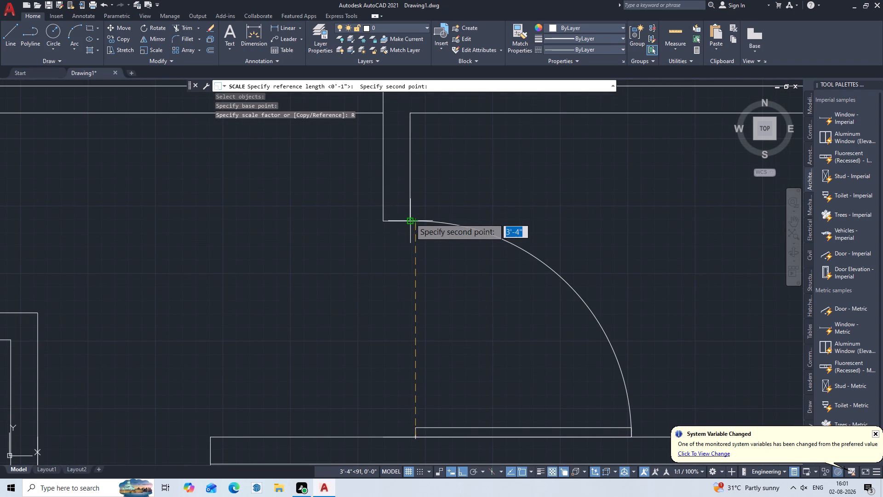
click(410, 218)
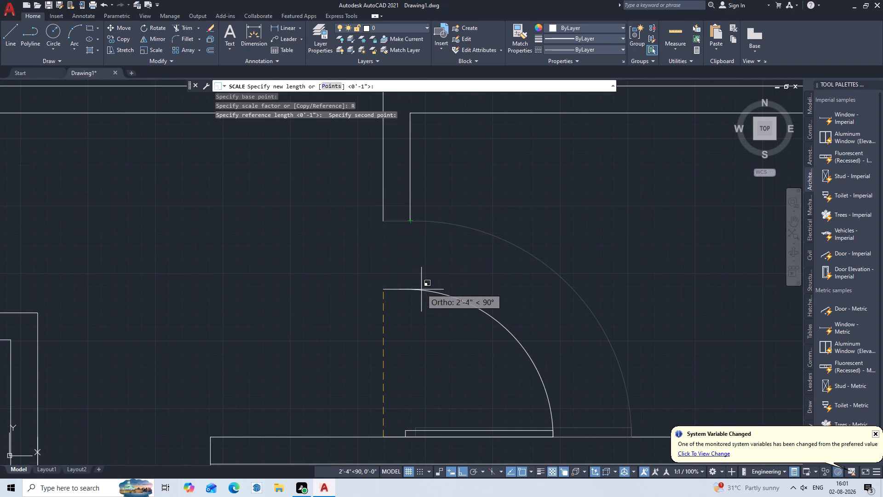
text(2'6)
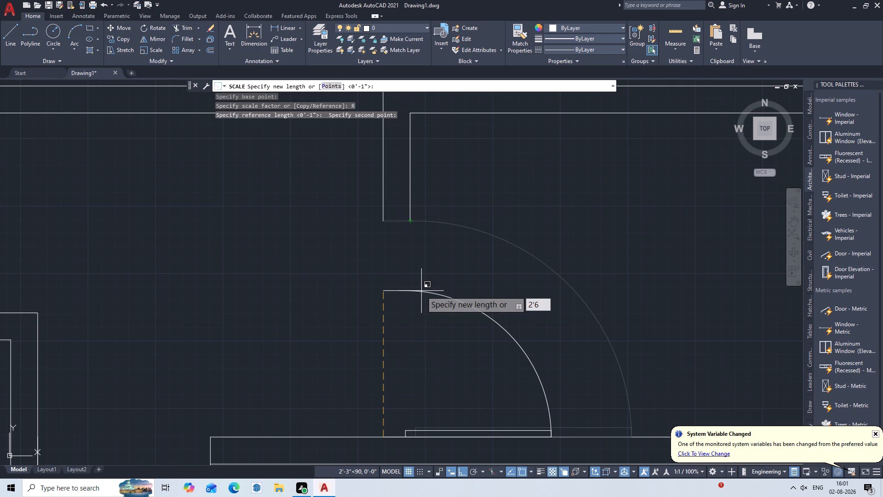
key(shift+quotedbl)
key(Return)
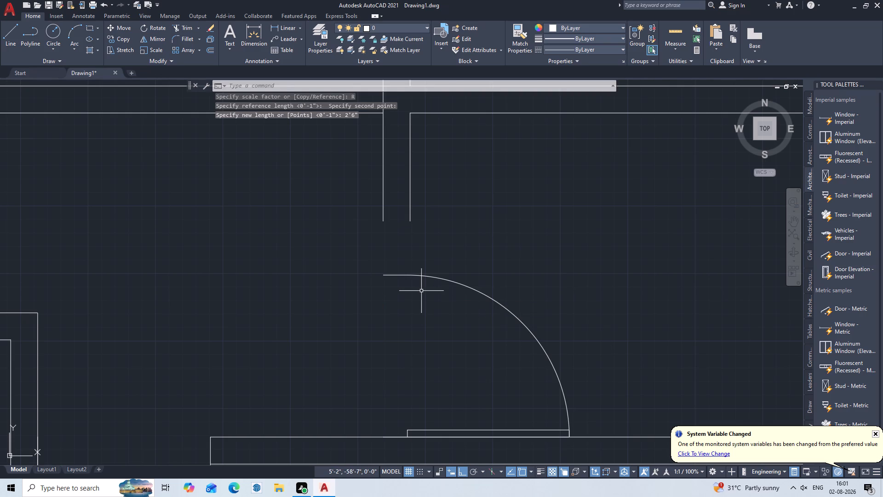
key(Escape)
Extend the two vertical wall lines above the resized door down to the top edge of its opening.
text(EX)
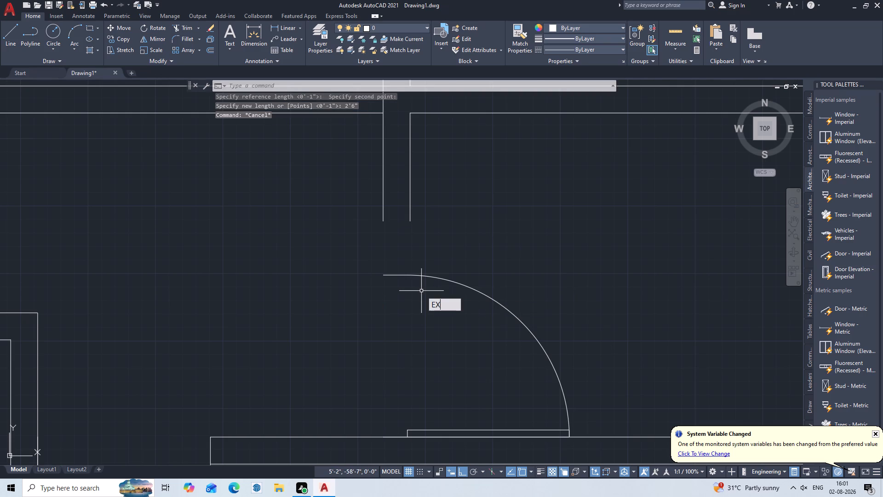
key(Return)
triple_click(458, 181)
click(458, 181)
double_click(342, 206)
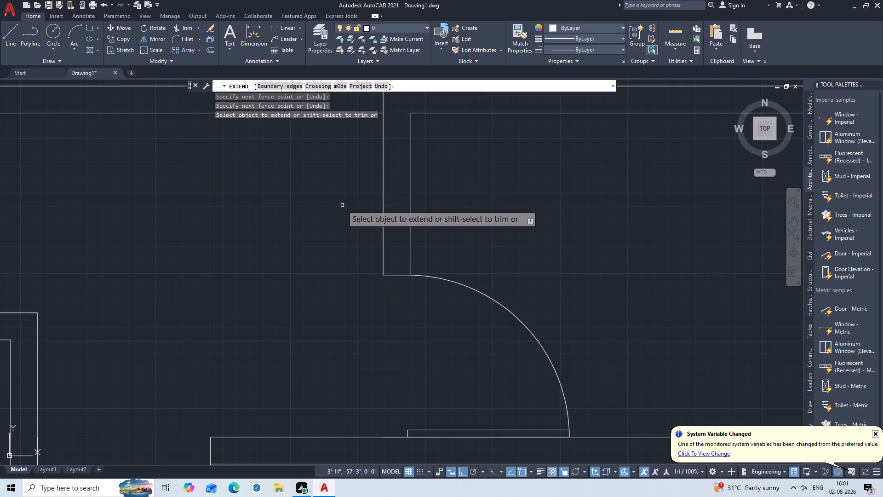
key(Escape)
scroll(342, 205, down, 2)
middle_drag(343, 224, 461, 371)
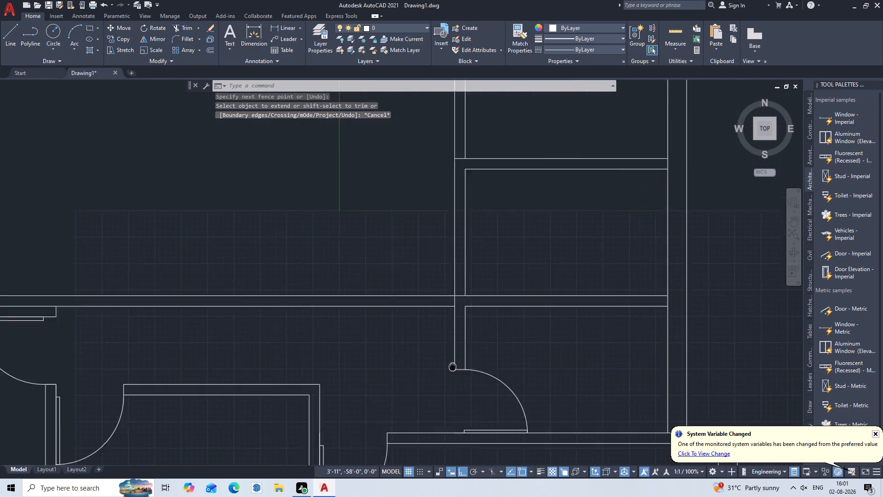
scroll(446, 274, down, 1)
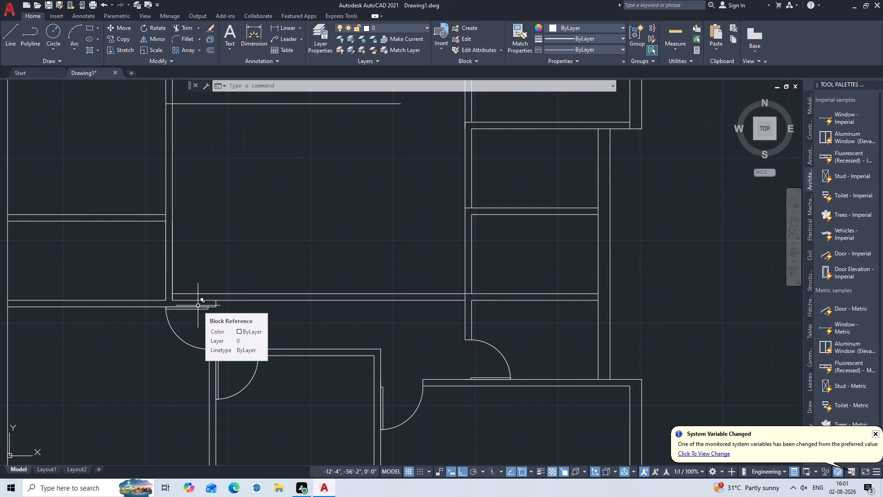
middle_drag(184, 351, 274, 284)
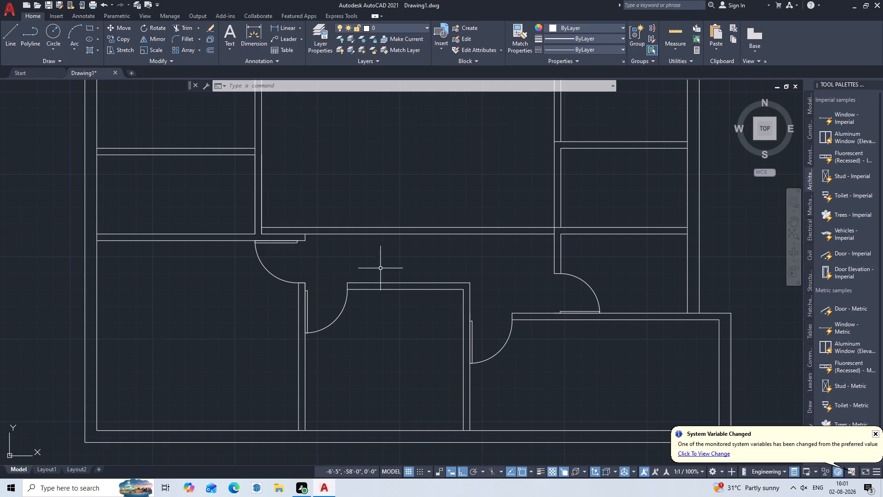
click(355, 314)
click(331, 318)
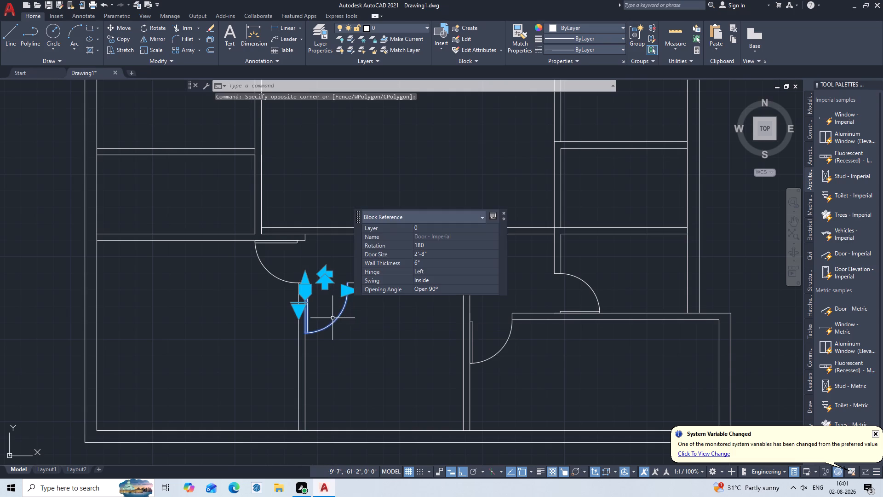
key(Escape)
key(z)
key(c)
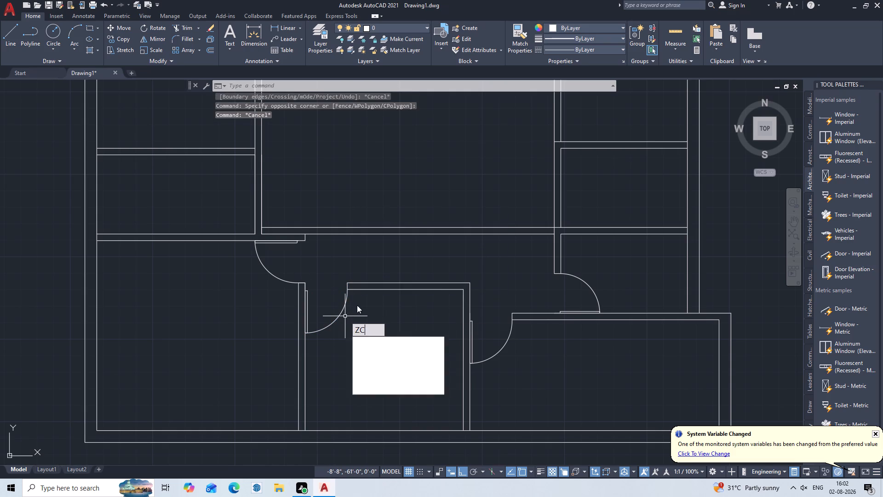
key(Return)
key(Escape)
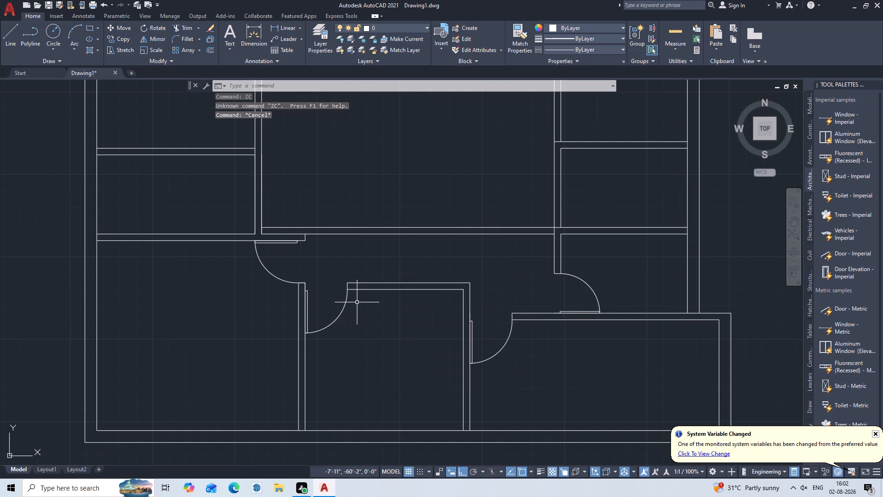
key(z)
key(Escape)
Scale the middle lower room's door block from its hinge-side wall corner by reference, using its opening width as reference length and 3'6" as new length.
text(SC)
key(Return)
click(349, 301)
click(333, 316)
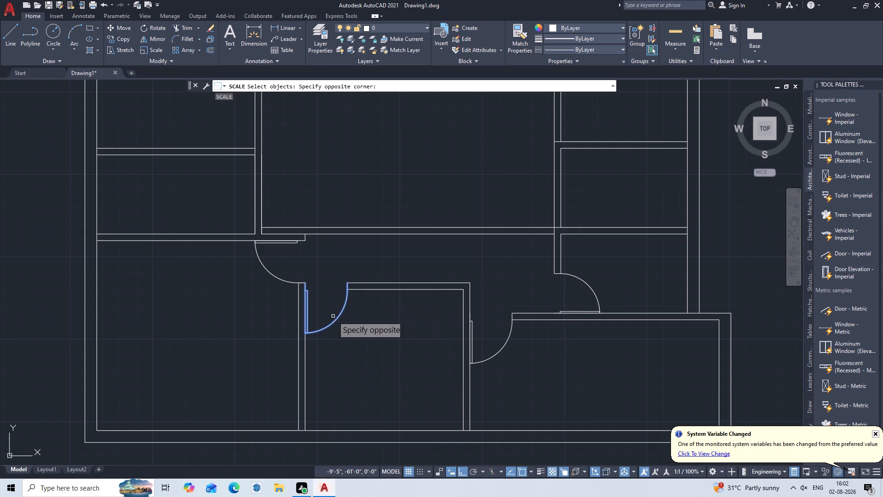
key(Return)
scroll(306, 292, up, 1)
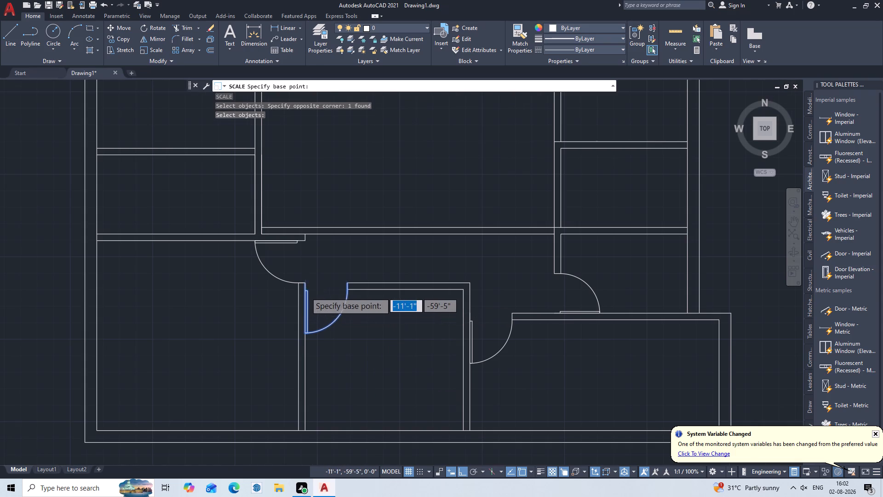
scroll(306, 292, up, 1)
click(299, 273)
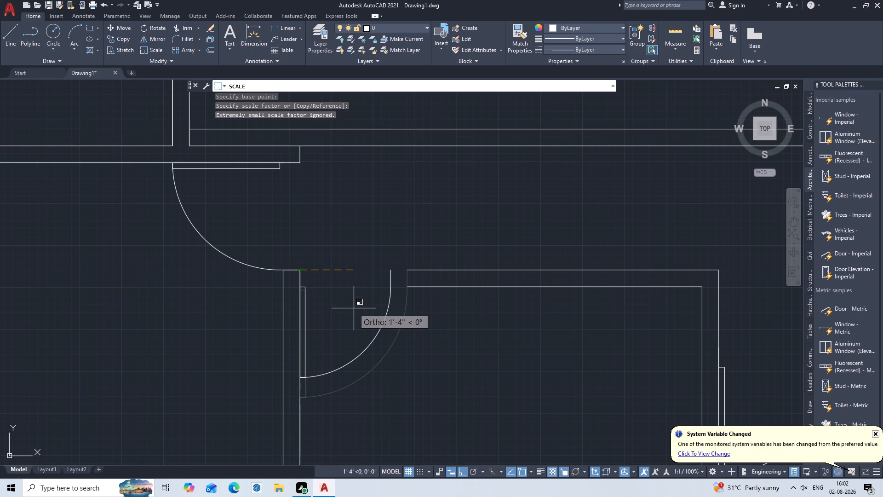
key(r)
key(Return)
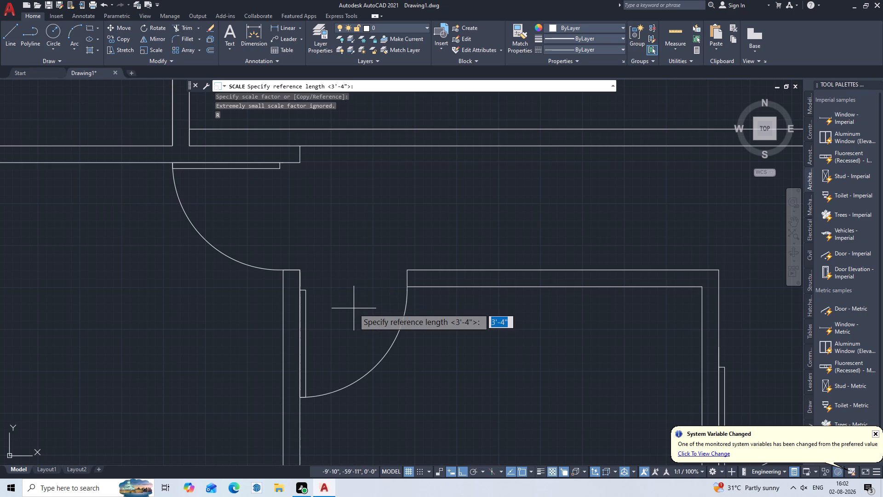
click(300, 270)
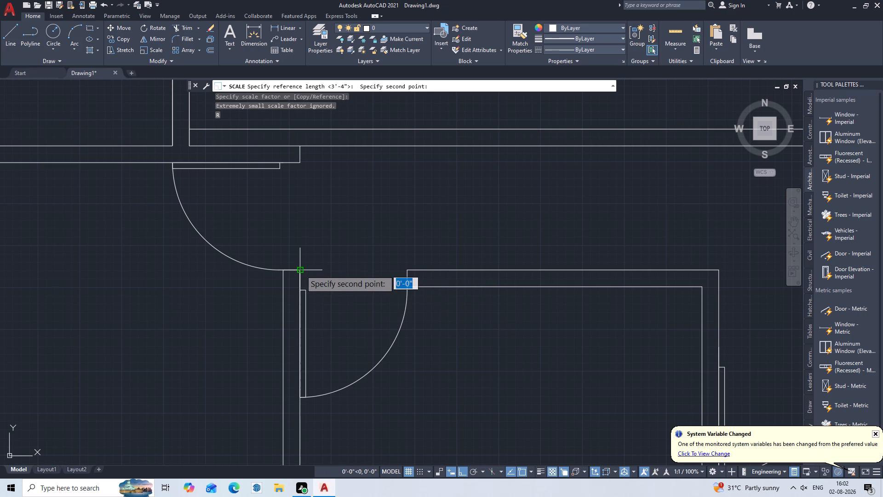
click(405, 270)
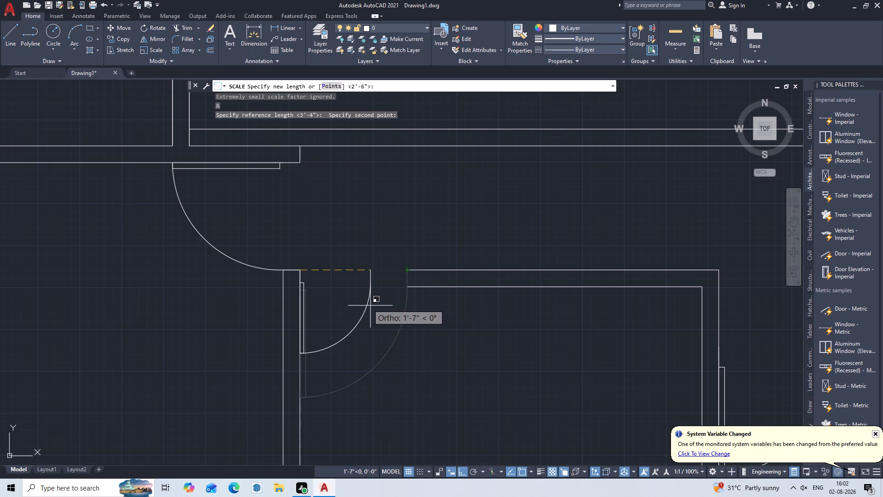
text(3'6)
key(shift+quotedbl)
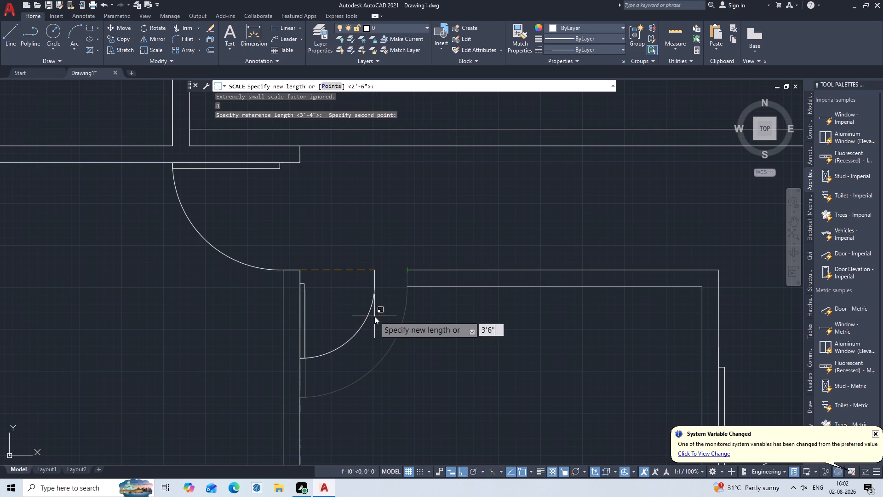
key(Return)
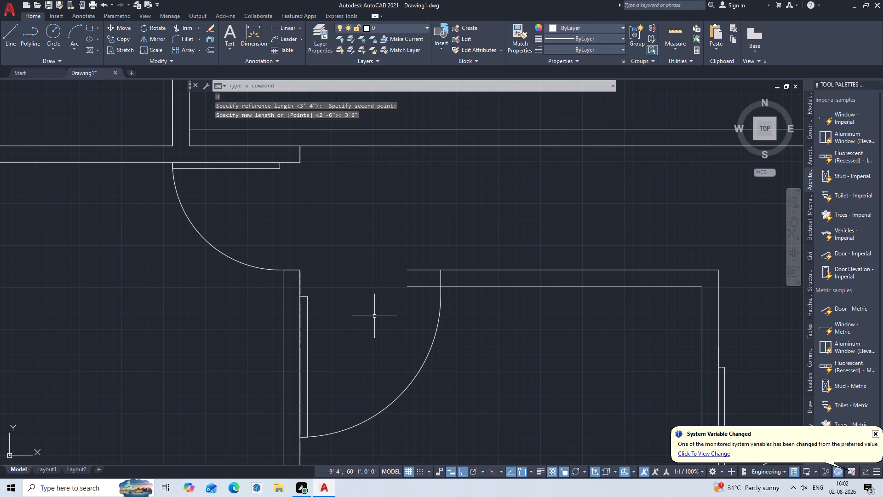
key(Escape)
Trim the two horizontal wall lines that protrude into the enlarged door opening back to the door's jamb.
text(TR)
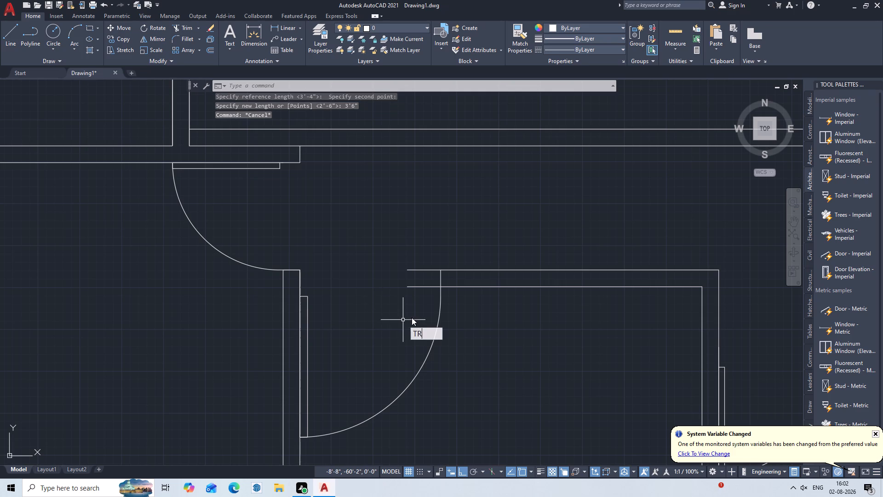
key(Return)
key(Return)
click(428, 255)
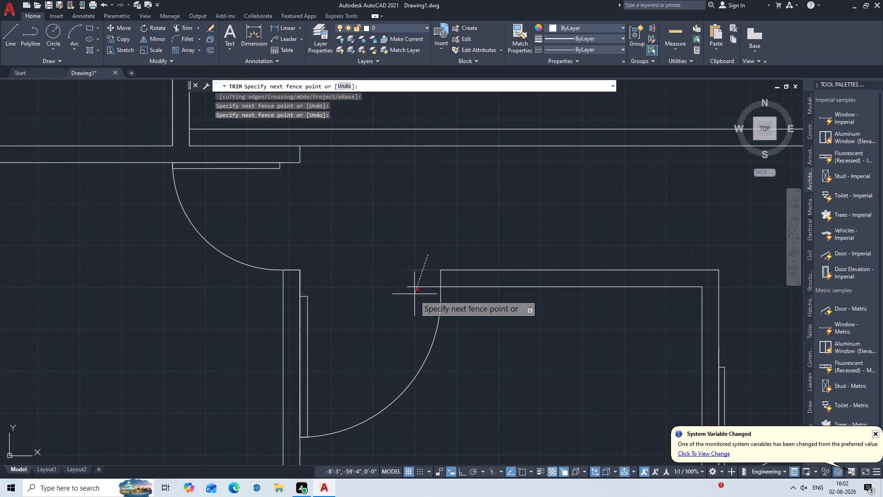
click(406, 314)
key(Escape)
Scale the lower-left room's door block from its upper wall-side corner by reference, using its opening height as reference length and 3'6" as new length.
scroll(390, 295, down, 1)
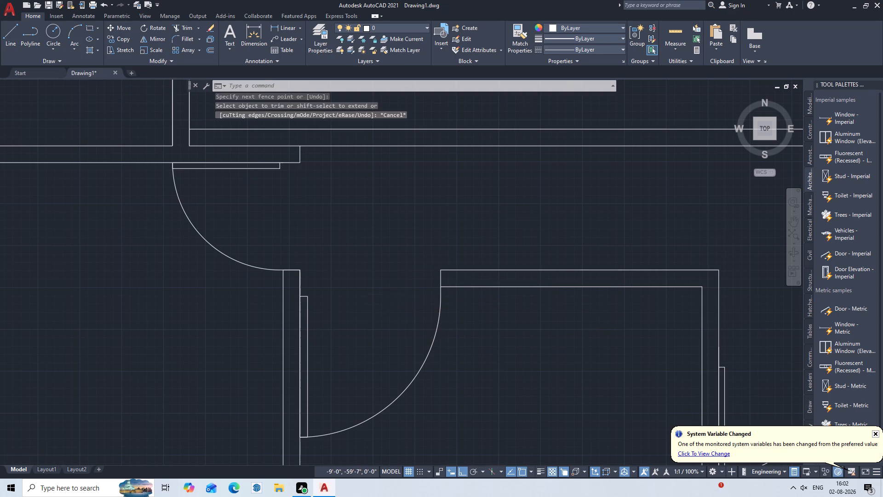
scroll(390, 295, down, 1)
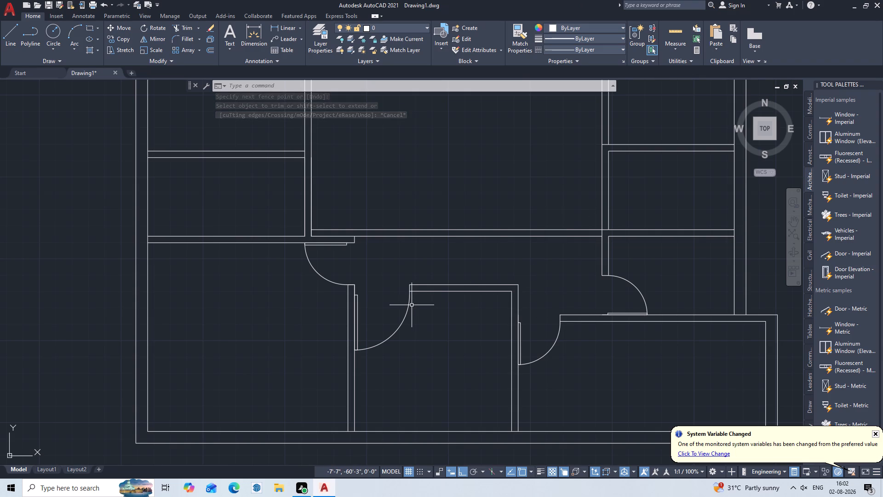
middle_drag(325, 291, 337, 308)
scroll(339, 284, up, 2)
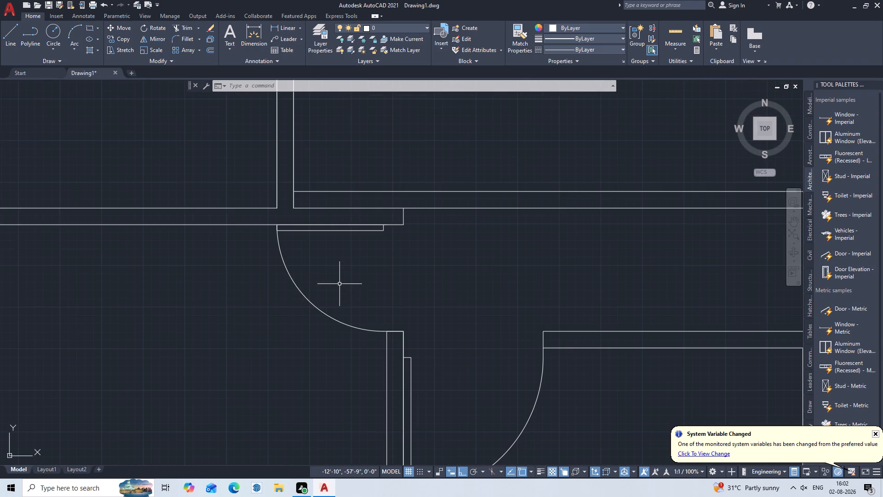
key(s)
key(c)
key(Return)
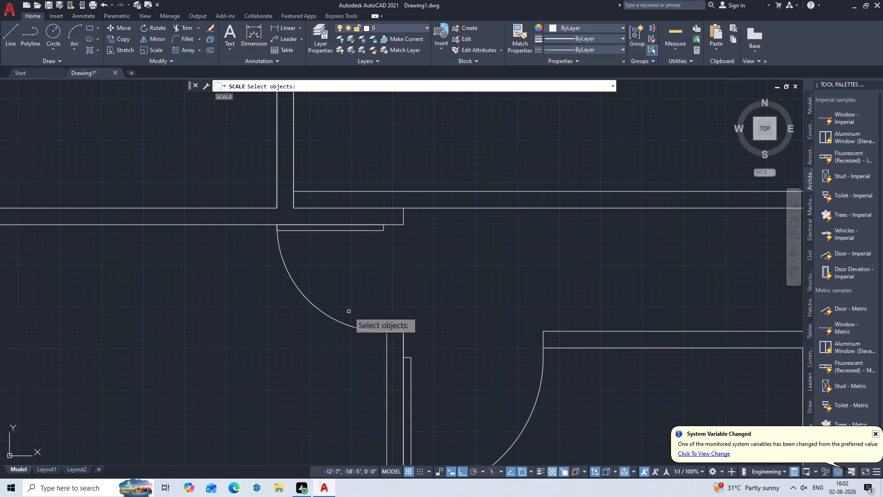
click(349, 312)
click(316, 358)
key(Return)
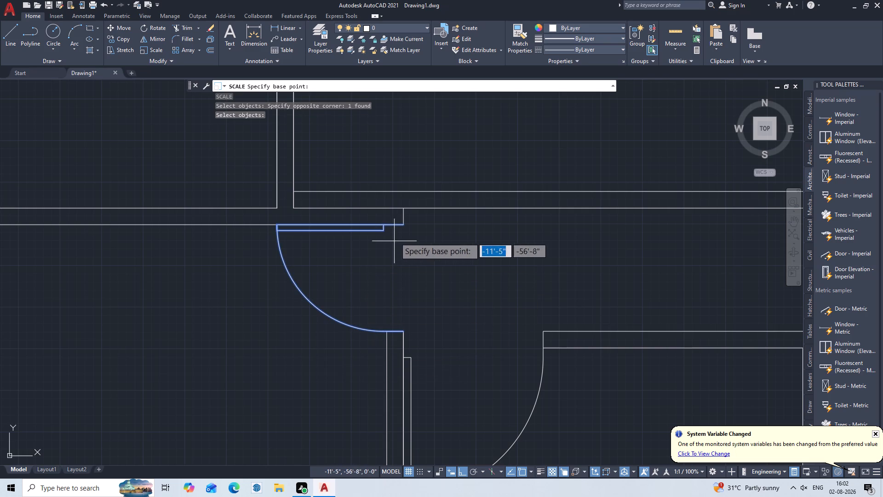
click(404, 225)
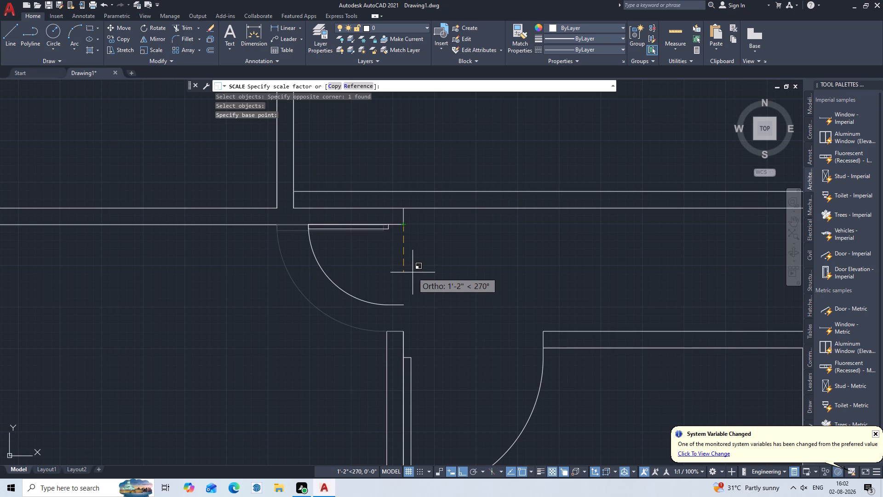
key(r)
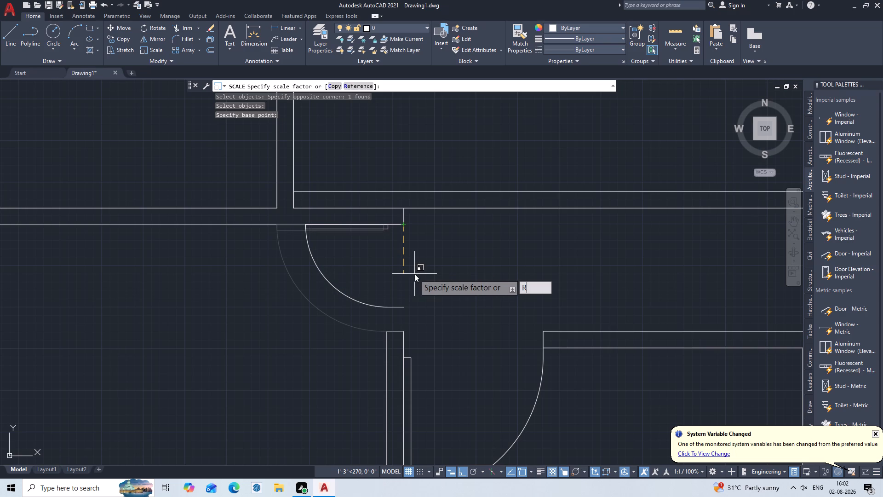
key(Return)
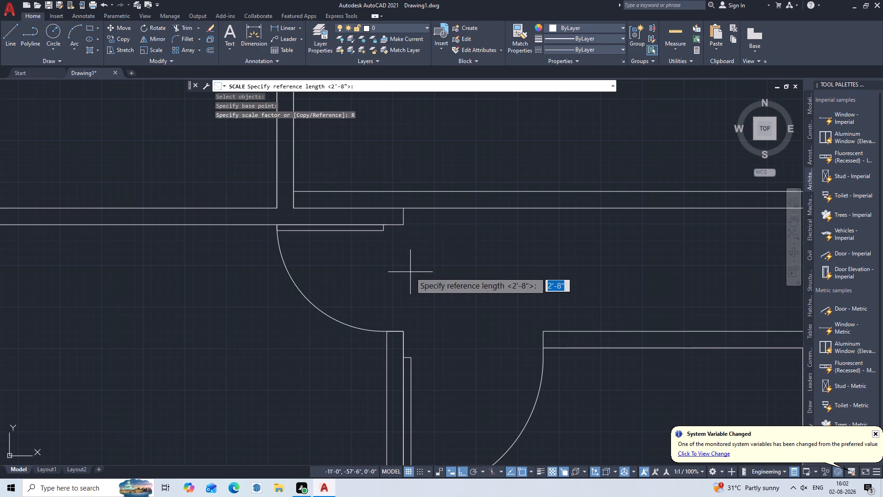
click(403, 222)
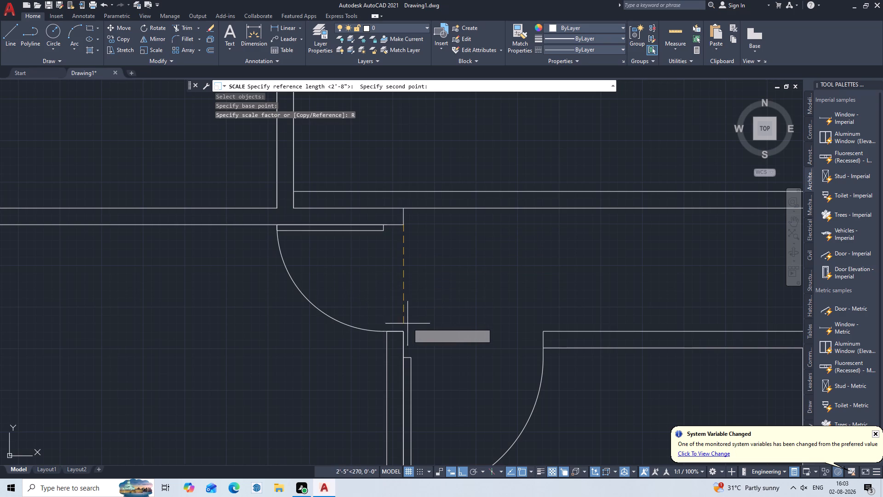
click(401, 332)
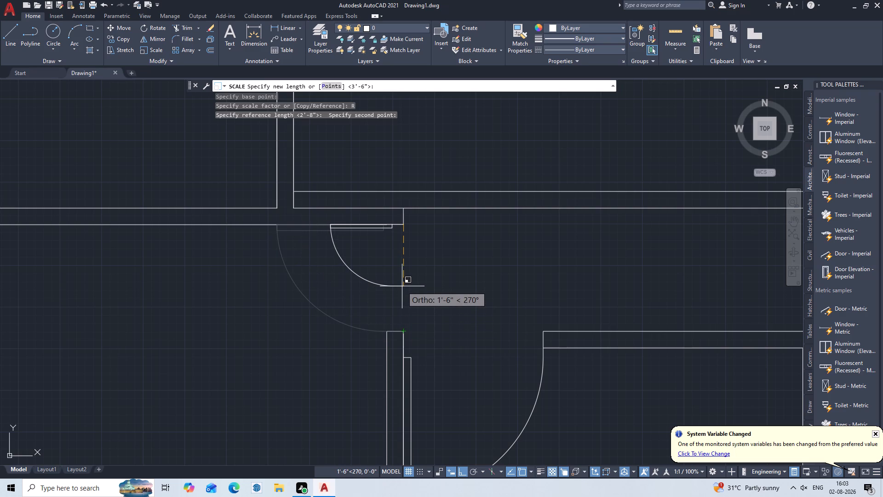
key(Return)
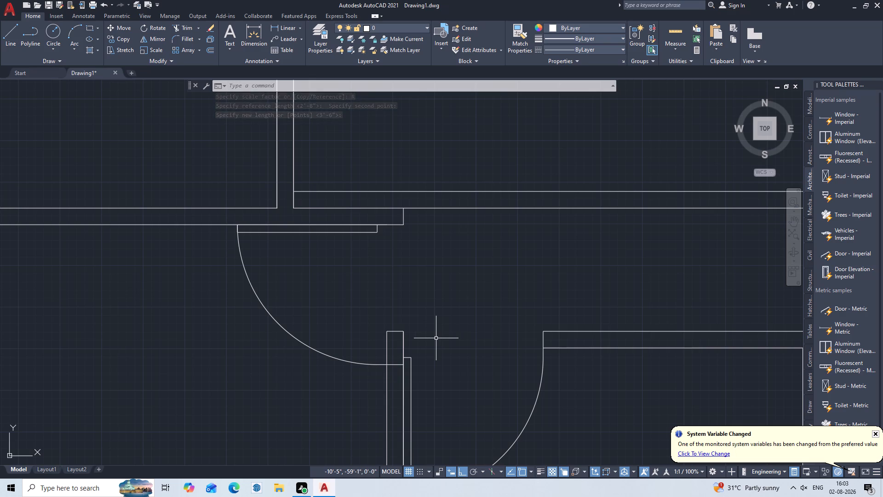
Resize the lower-left room's door block to a 2'-8" door size, bringing its lower end up to the top of the vertical wall.
scroll(462, 391, down, 1)
middle_drag(457, 393, 456, 337)
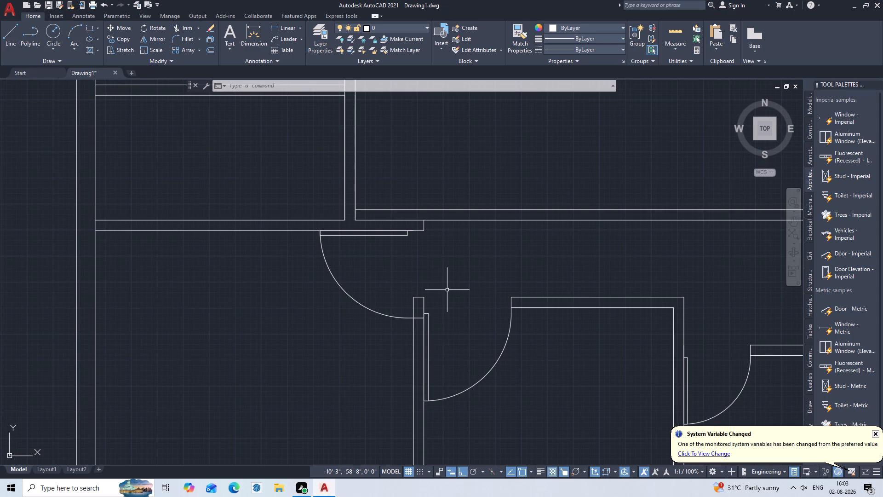
scroll(447, 290, down, 1)
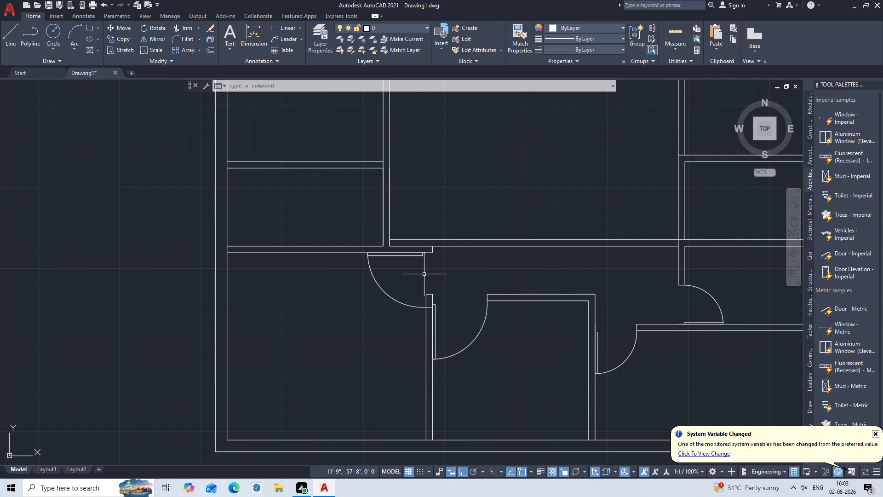
scroll(417, 290, up, 2)
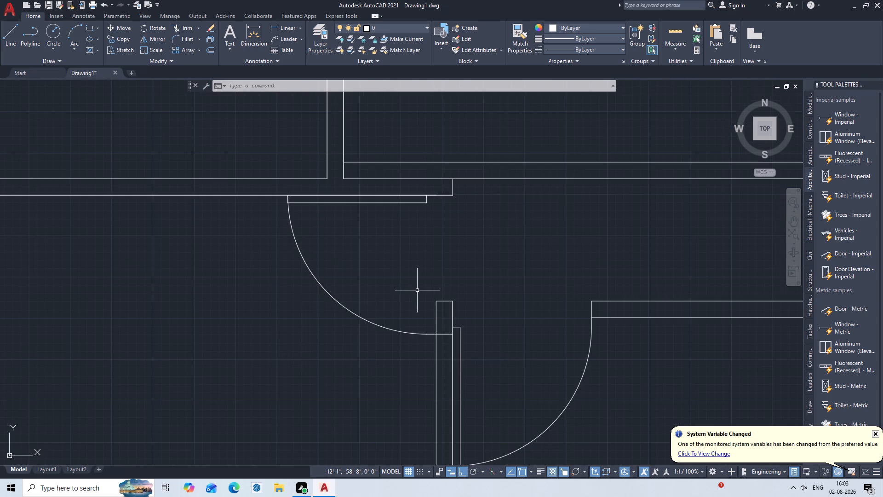
click(420, 330)
click(383, 351)
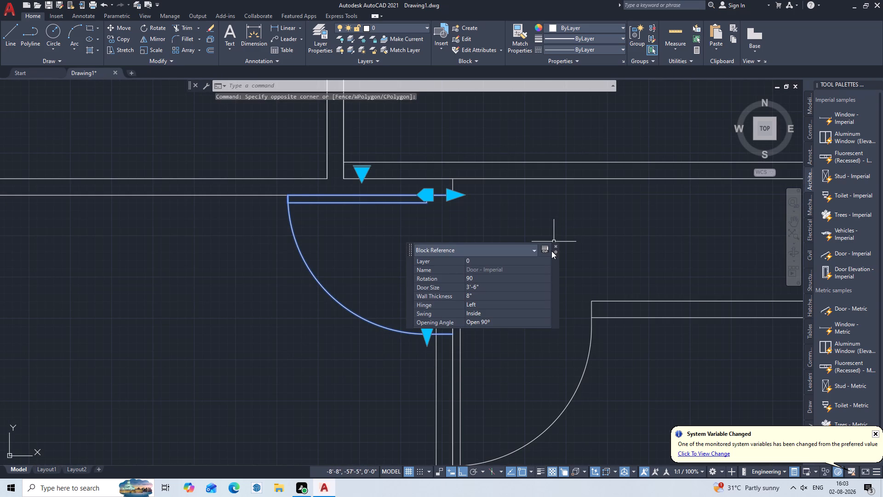
click(554, 245)
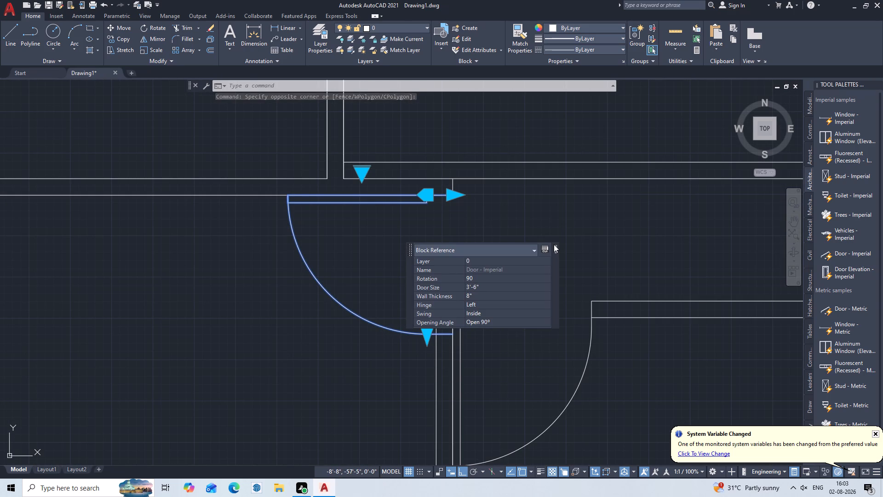
click(553, 244)
double_click(557, 246)
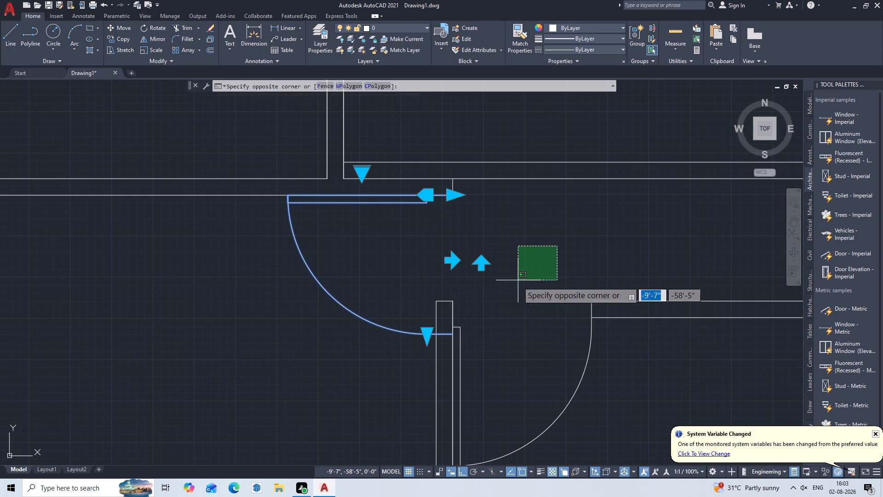
click(502, 296)
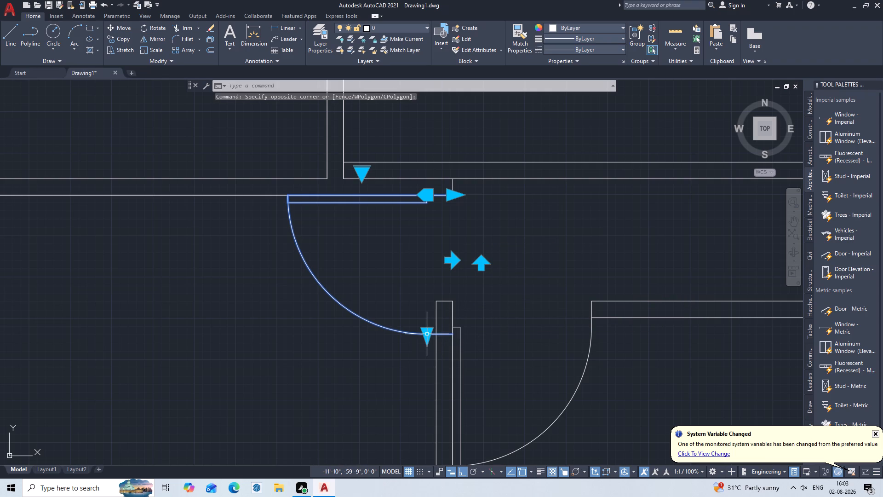
click(422, 335)
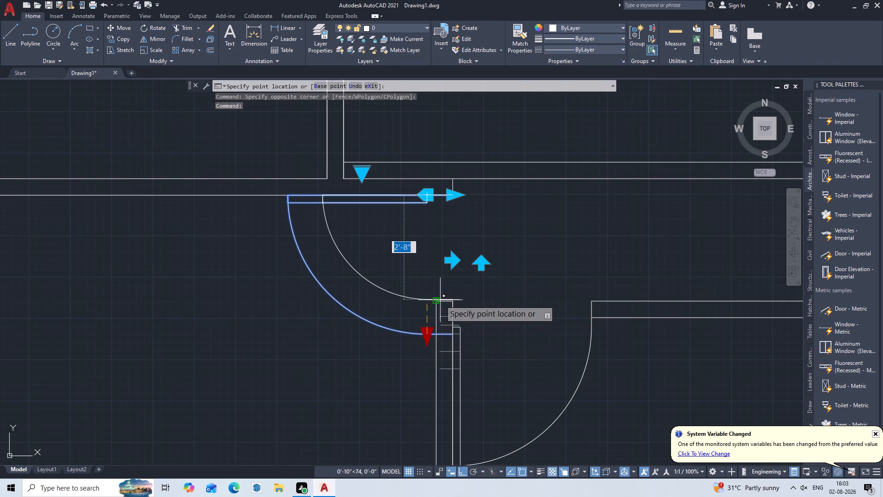
click(440, 300)
key(Escape)
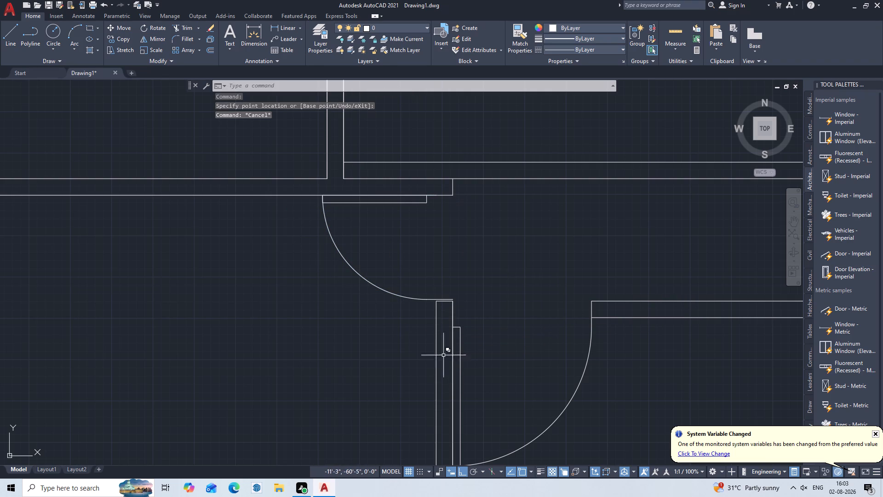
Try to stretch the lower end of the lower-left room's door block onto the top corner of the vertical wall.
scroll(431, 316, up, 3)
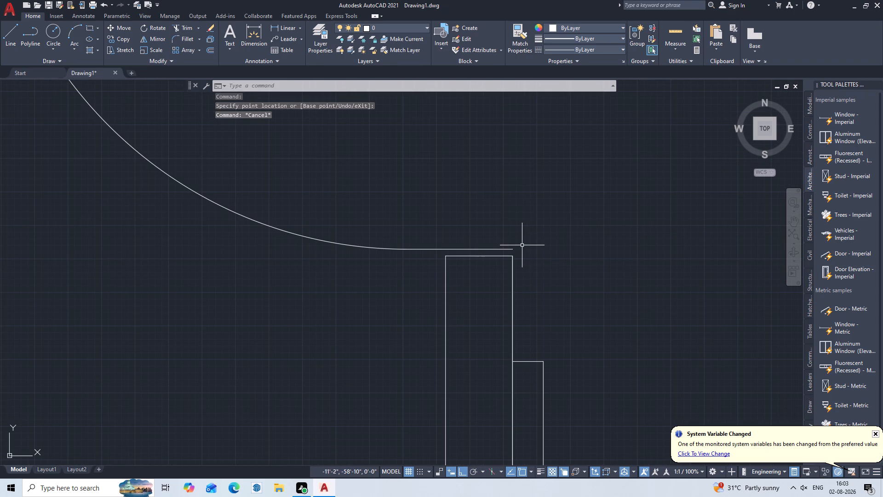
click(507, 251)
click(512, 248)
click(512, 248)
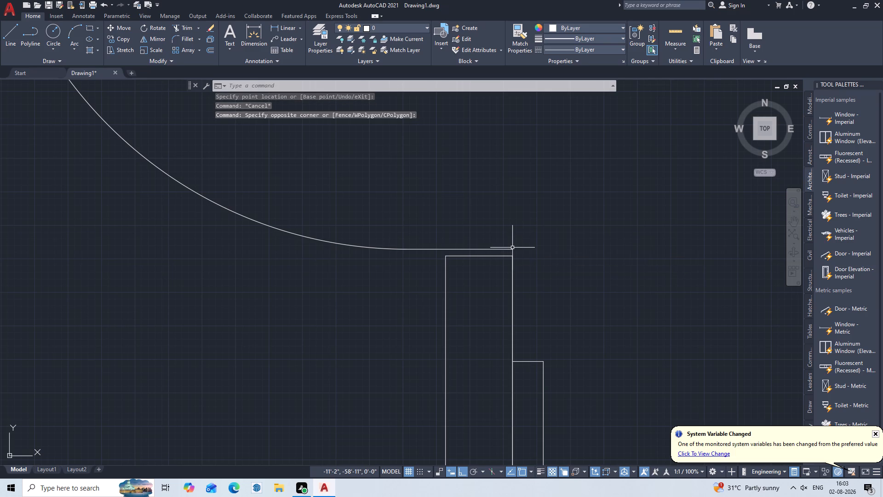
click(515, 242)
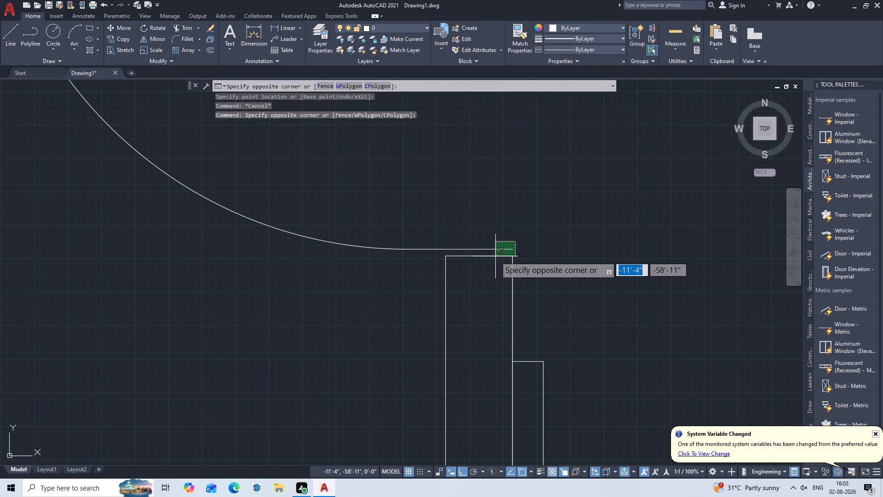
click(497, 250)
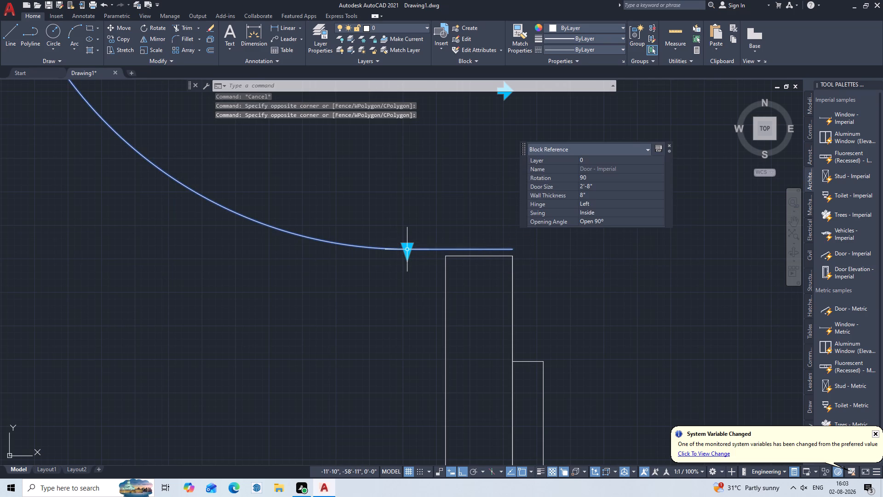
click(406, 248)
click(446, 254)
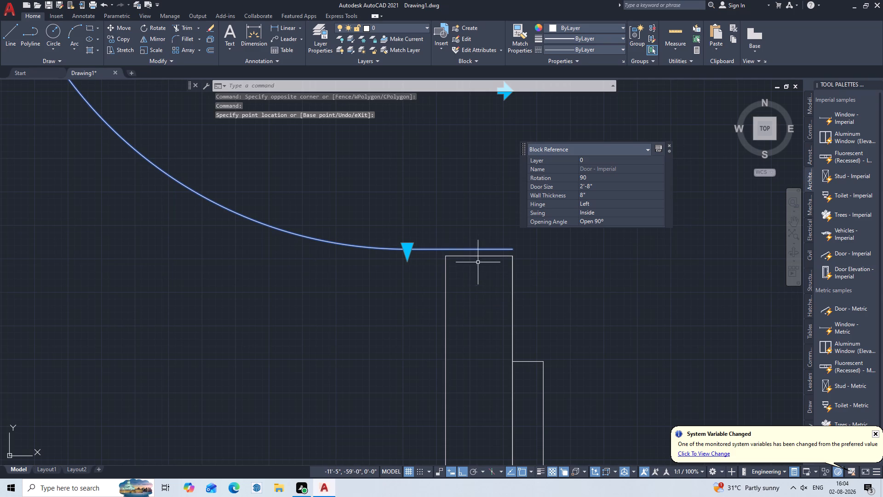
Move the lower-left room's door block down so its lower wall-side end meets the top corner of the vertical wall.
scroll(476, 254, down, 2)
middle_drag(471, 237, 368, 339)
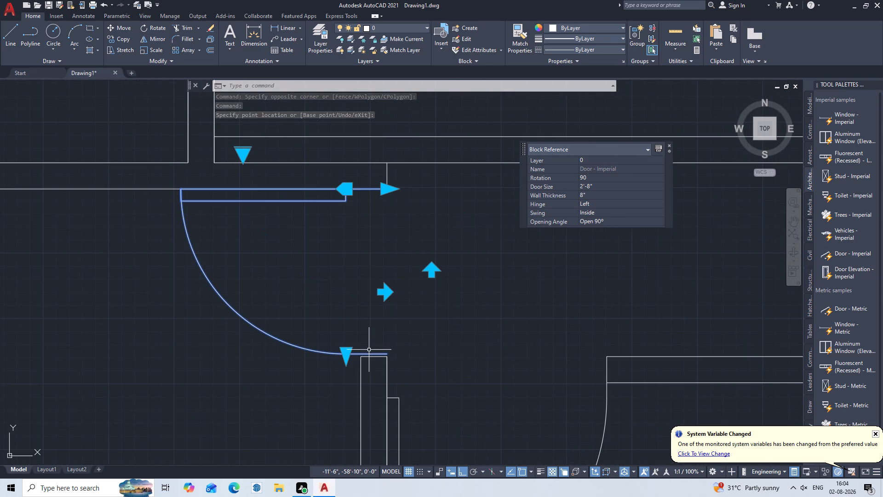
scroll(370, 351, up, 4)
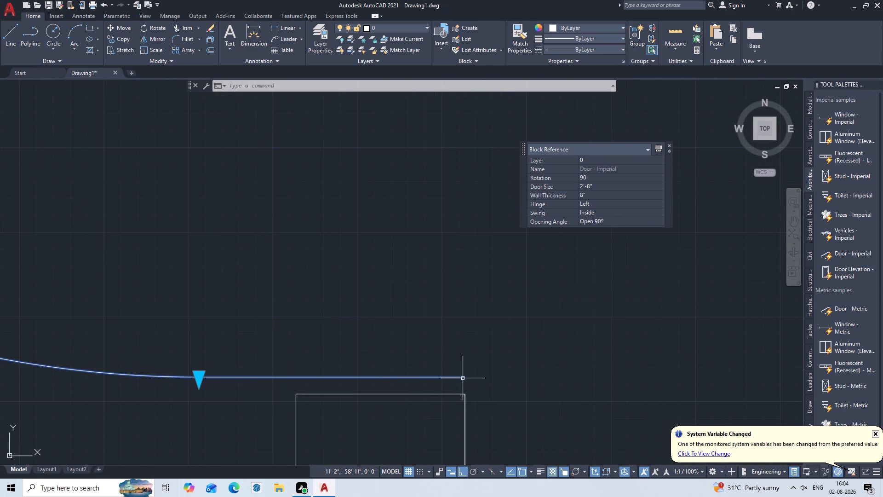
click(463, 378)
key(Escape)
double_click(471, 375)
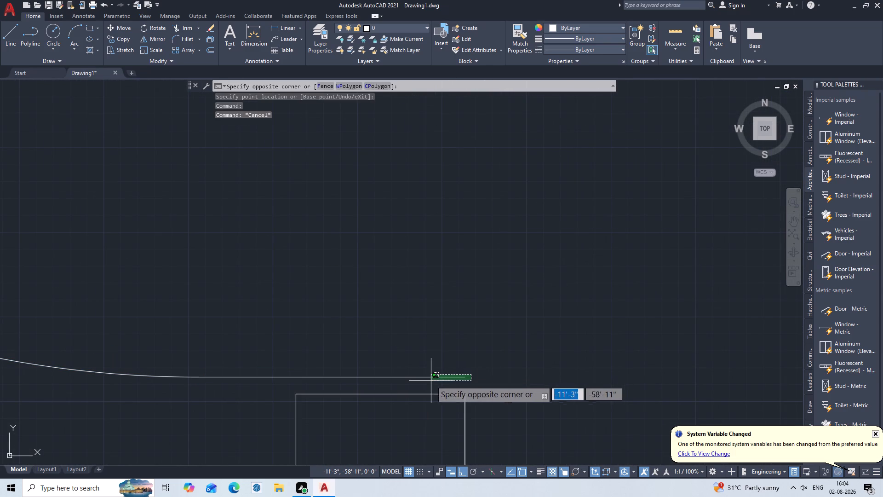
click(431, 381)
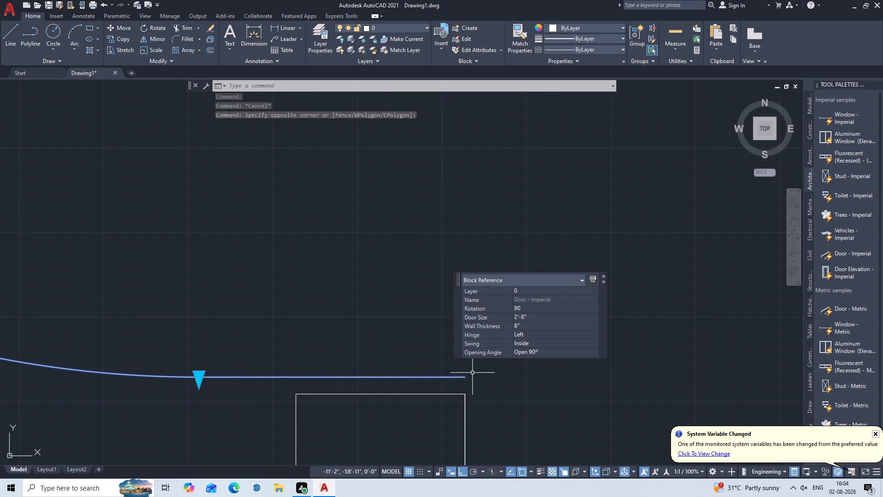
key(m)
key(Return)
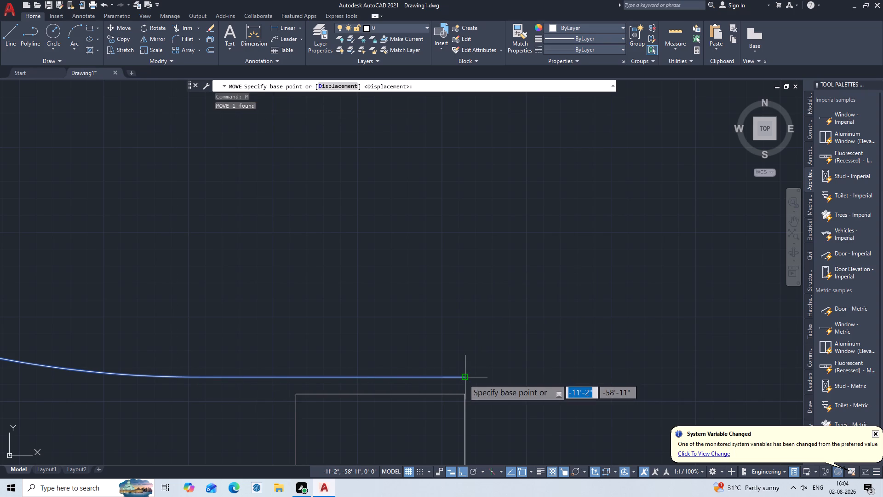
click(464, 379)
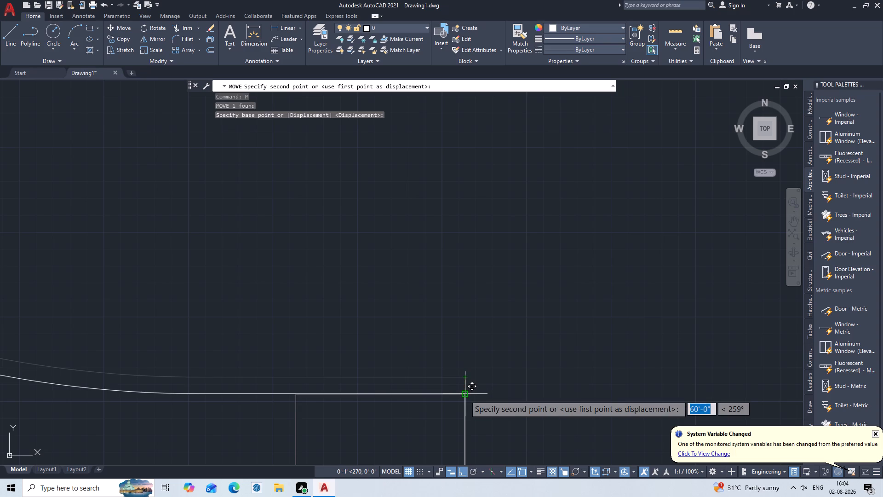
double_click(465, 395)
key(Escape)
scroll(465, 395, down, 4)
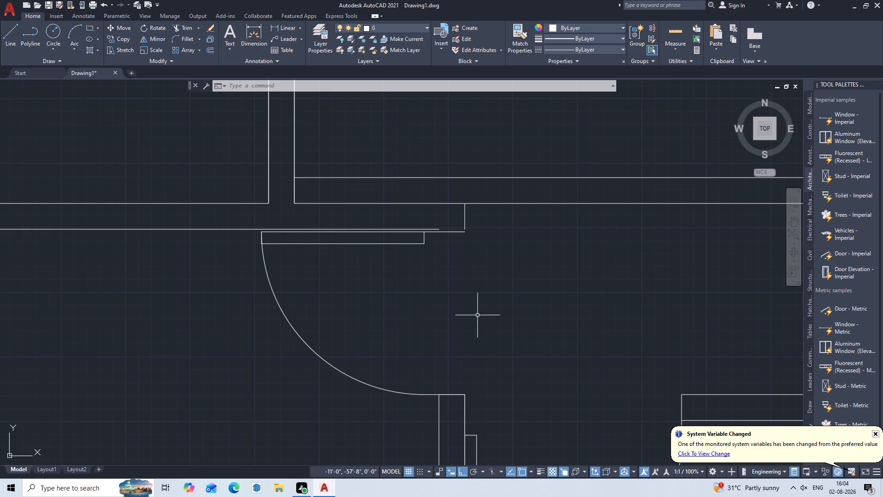
Undo the move, both grip resizes and the reference scaling of the lower-left room's door block.
scroll(477, 315, down, 1)
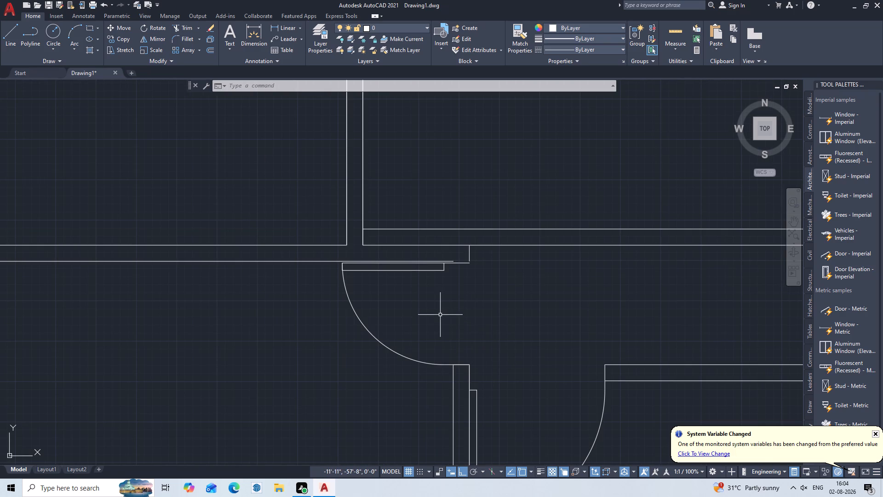
middle_drag(436, 329, 432, 351)
scroll(436, 309, up, 3)
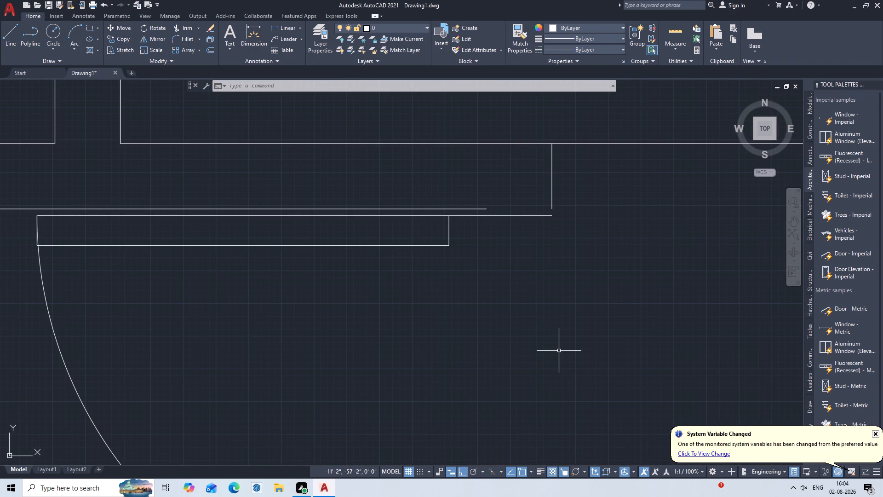
key(ctrl+z)
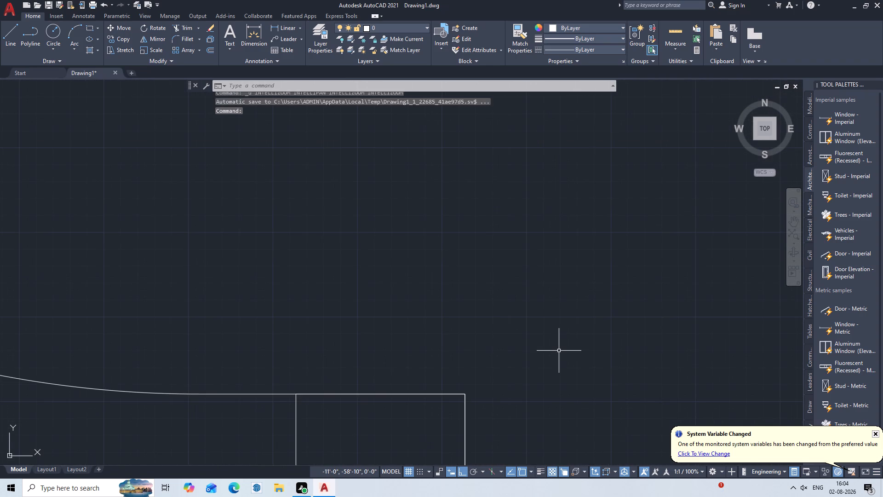
key(ctrl+z)
key(ctrl+z)
key(ctrl+z)
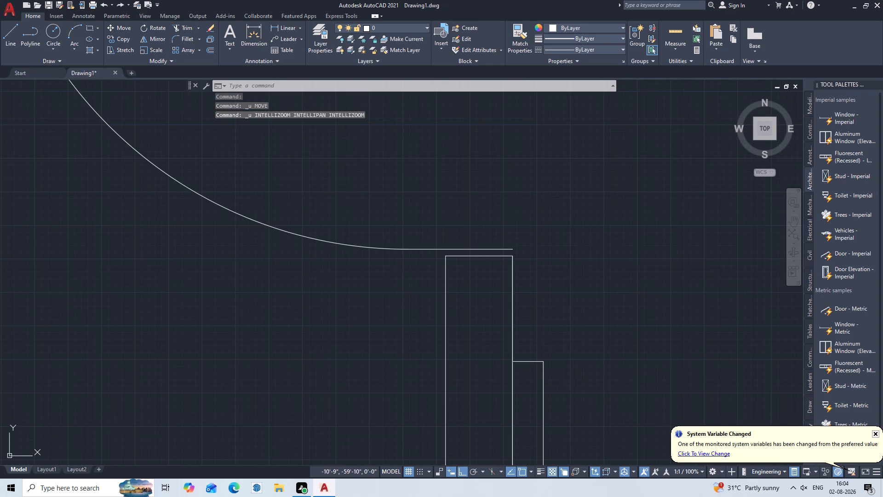
key(ctrl+z)
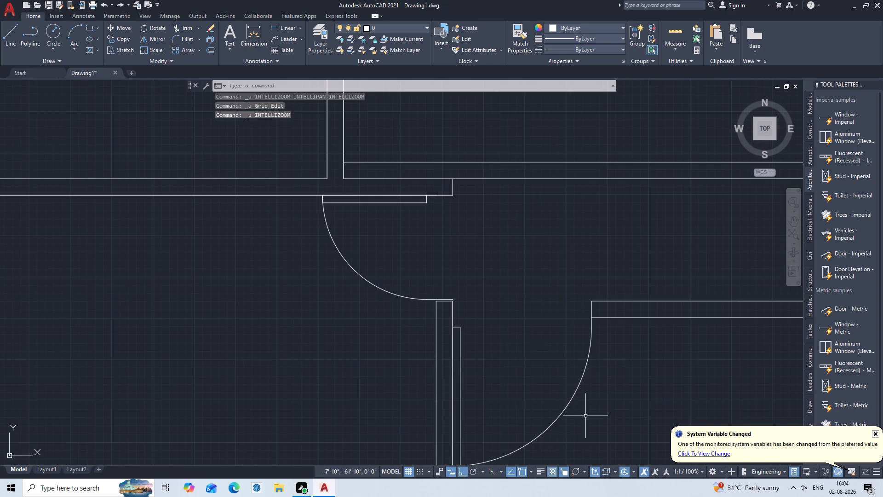
key(ctrl+z)
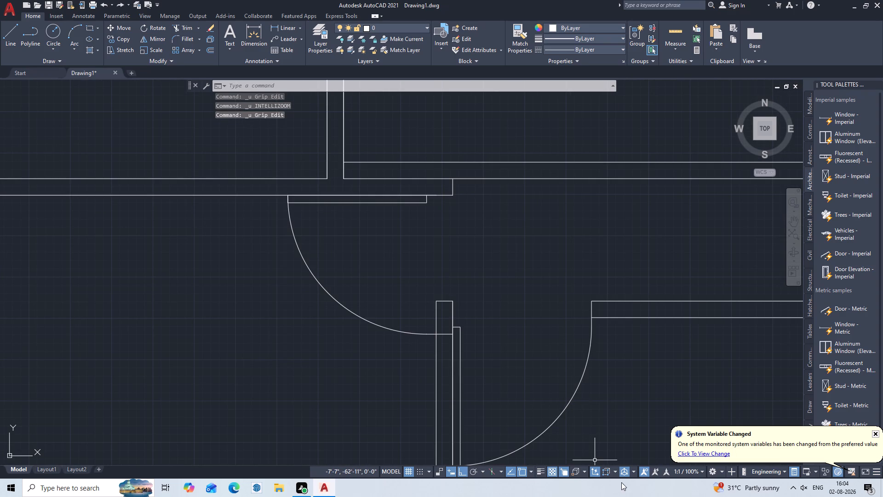
key(ctrl+z)
key(ctrl+z)
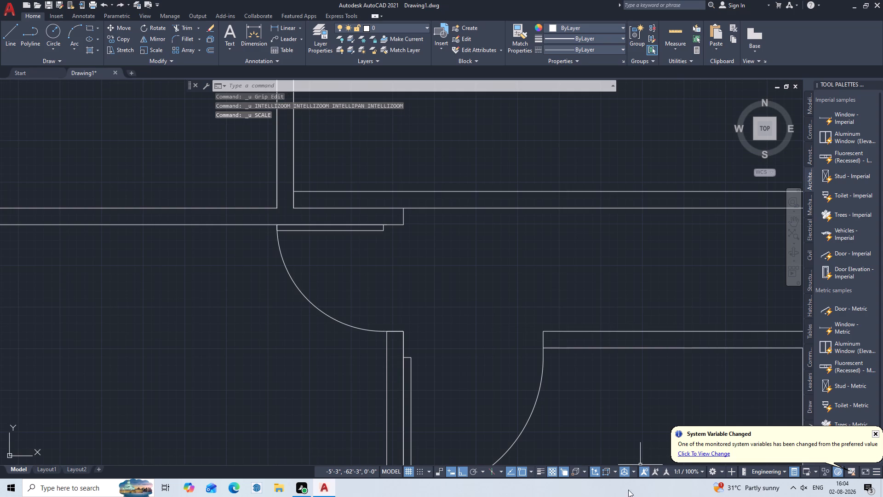
Examine how the lower rooms' door blocks fit their wall openings, both close up and across the whole floor plan.
scroll(640, 421, up, 3)
scroll(642, 420, down, 3)
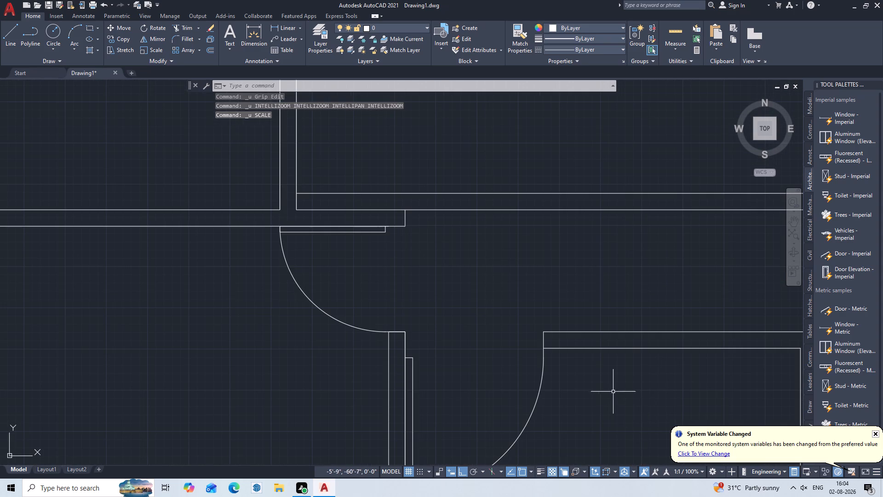
scroll(413, 334, up, 2)
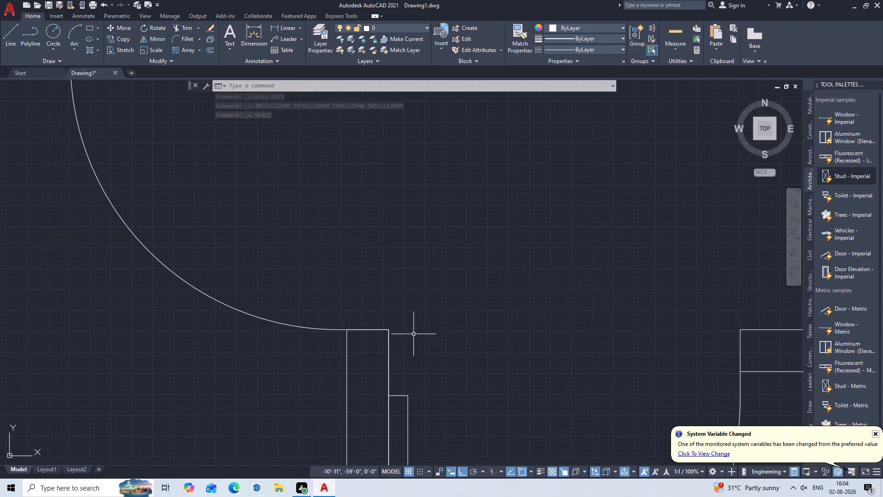
scroll(396, 331, up, 4)
scroll(396, 330, down, 4)
scroll(390, 265, down, 4)
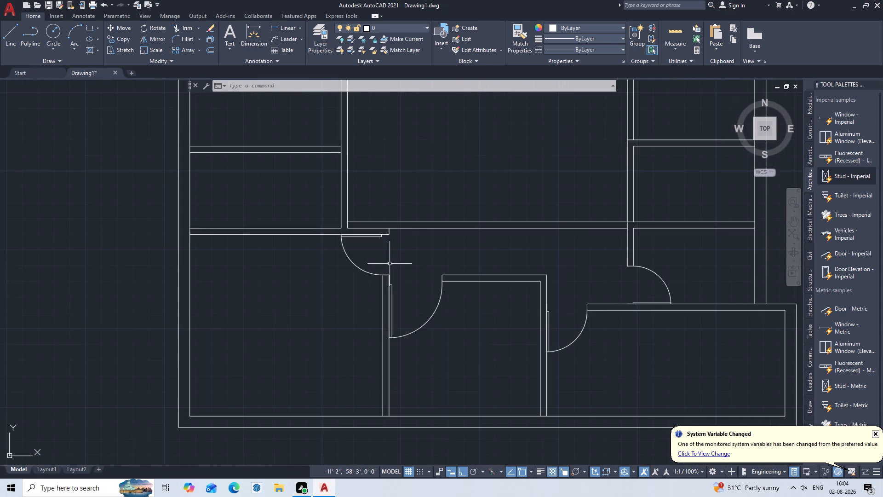
scroll(380, 243, up, 6)
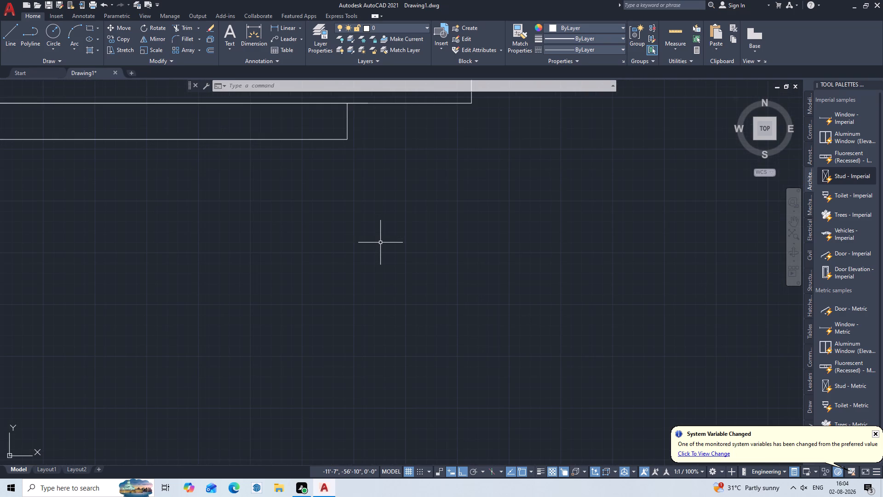
key(Escape)
scroll(380, 243, down, 6)
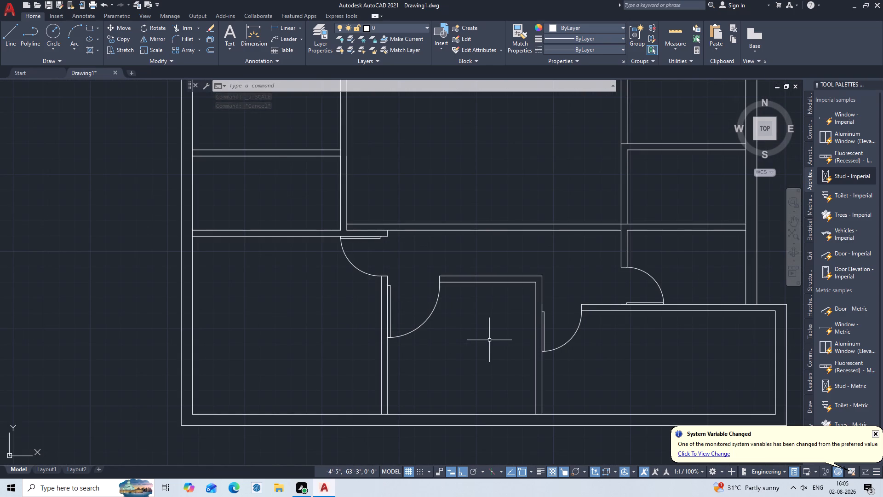
middle_click(488, 326)
middle_drag(488, 326, 419, 330)
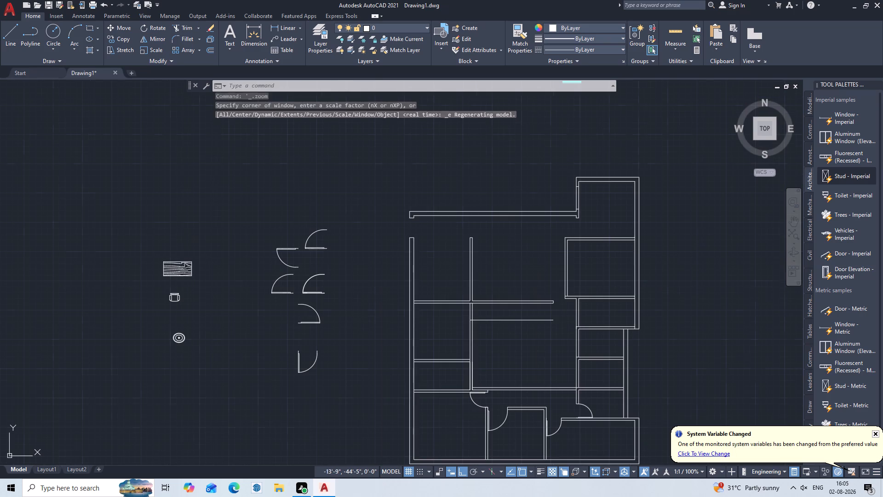
middle_drag(419, 330, 382, 335)
middle_drag(484, 326, 389, 286)
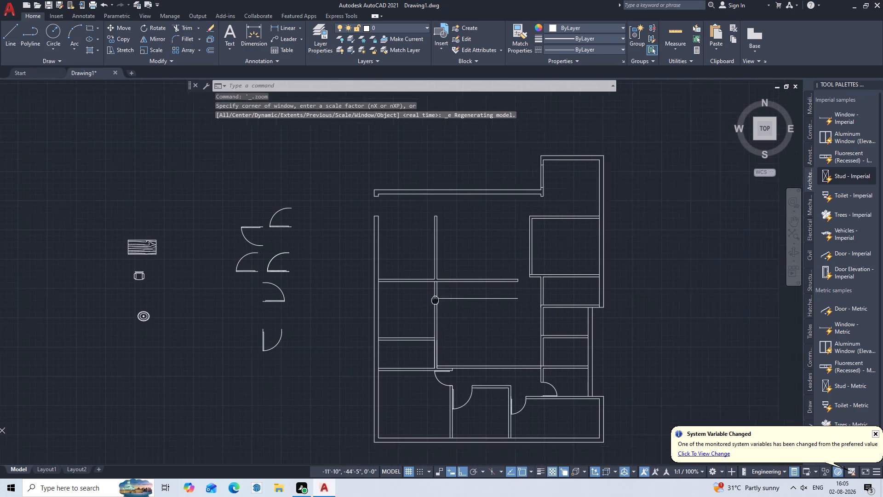
middle_drag(389, 286, 291, 248)
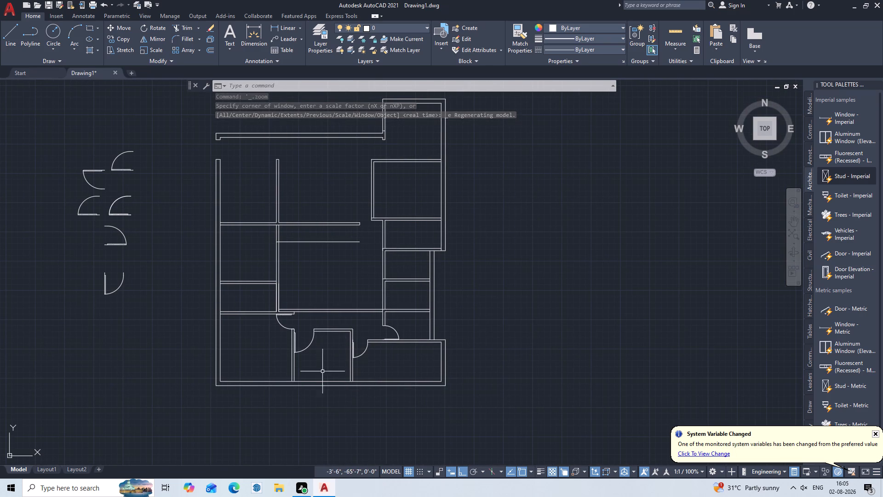
scroll(318, 341, up, 1)
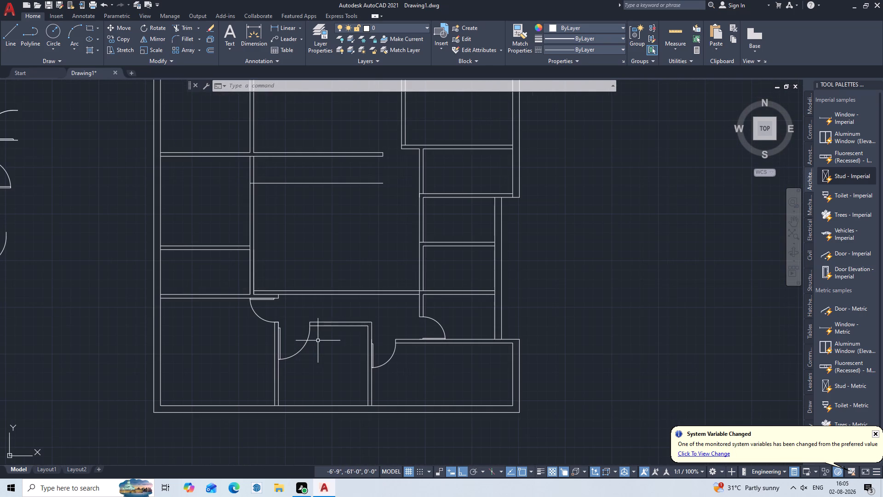
scroll(318, 341, up, 2)
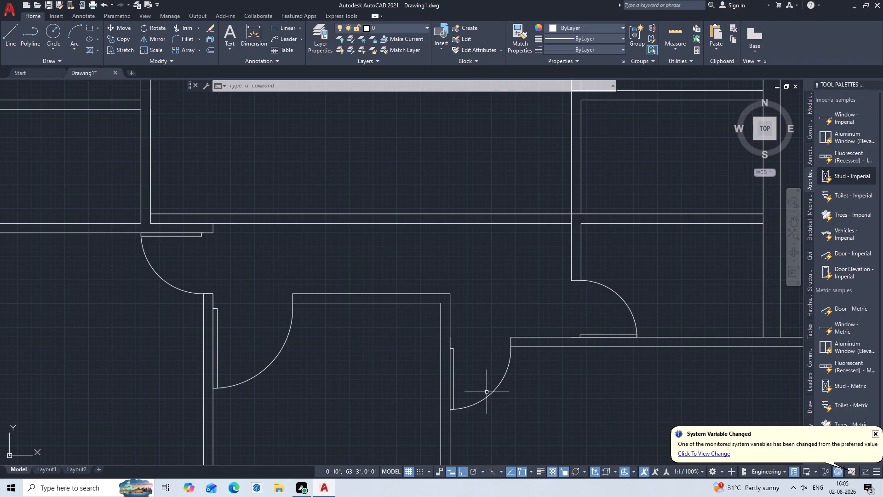
middle_drag(507, 345, 504, 342)
middle_drag(504, 342, 435, 254)
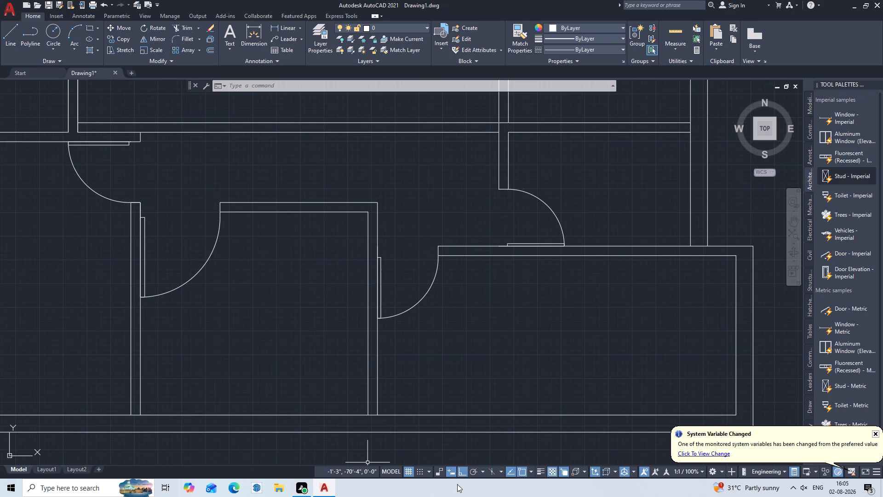
text(DLI)
key(Escape)
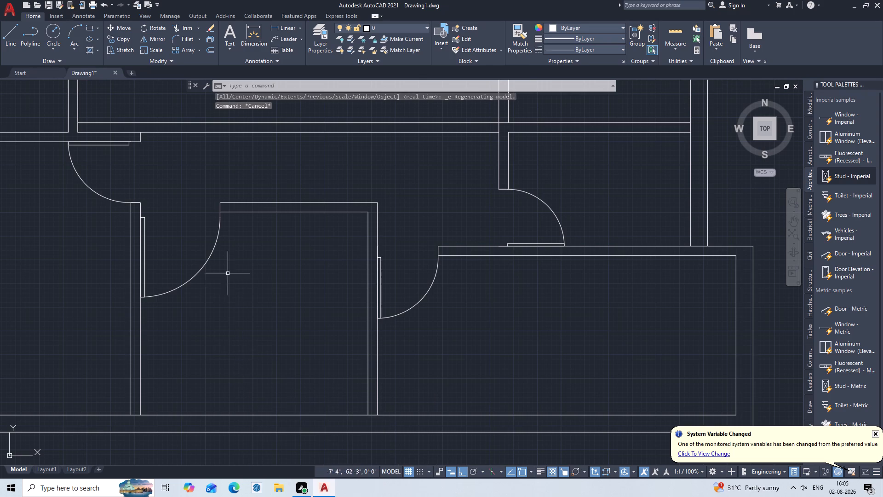
Delete the oversized door block at the entrance of the lower middle room.
double_click(224, 243)
click(185, 231)
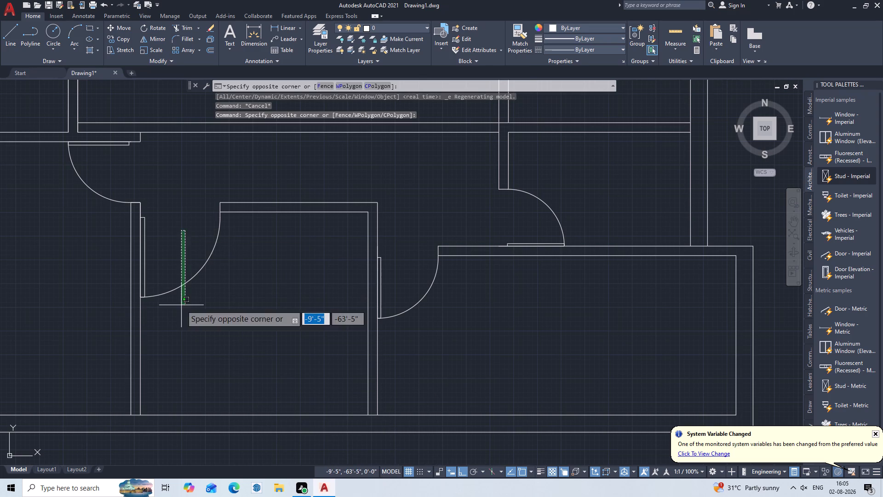
click(181, 305)
key(Delete)
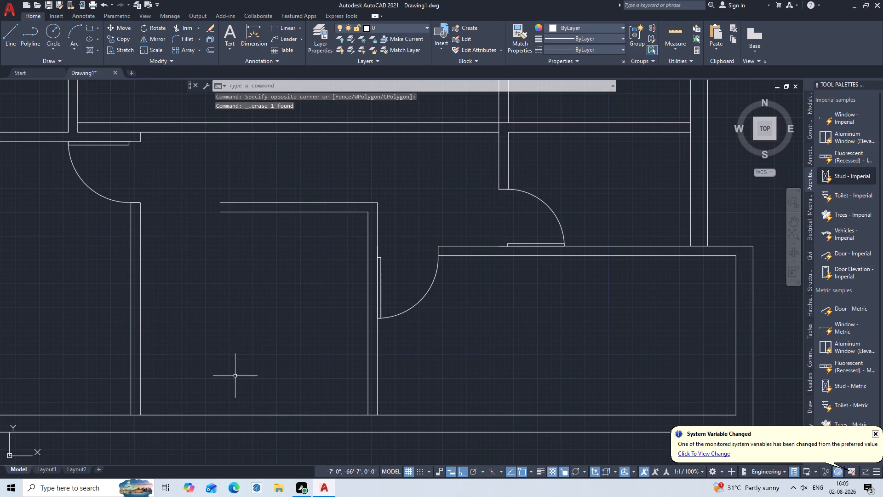
Copy the lower-right room's door block from its upper hinge-side end to the top corner of the lower middle room's left wall.
text(COP)
key(Return)
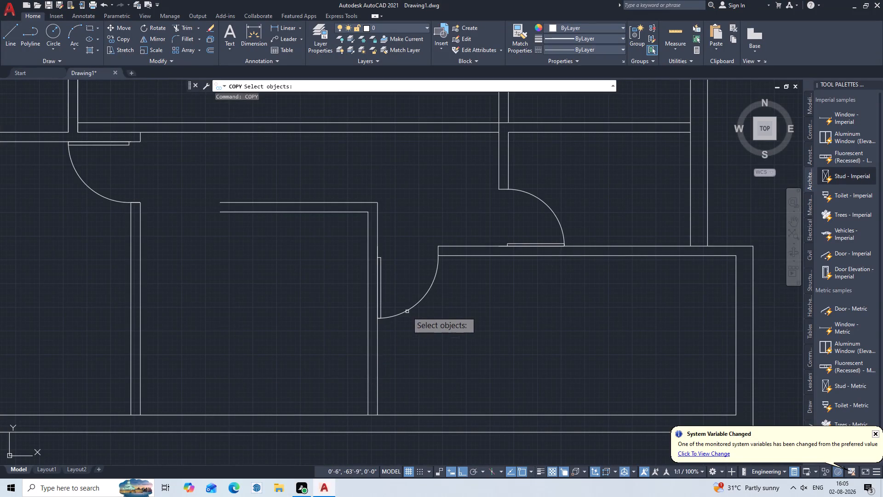
click(410, 307)
key(Return)
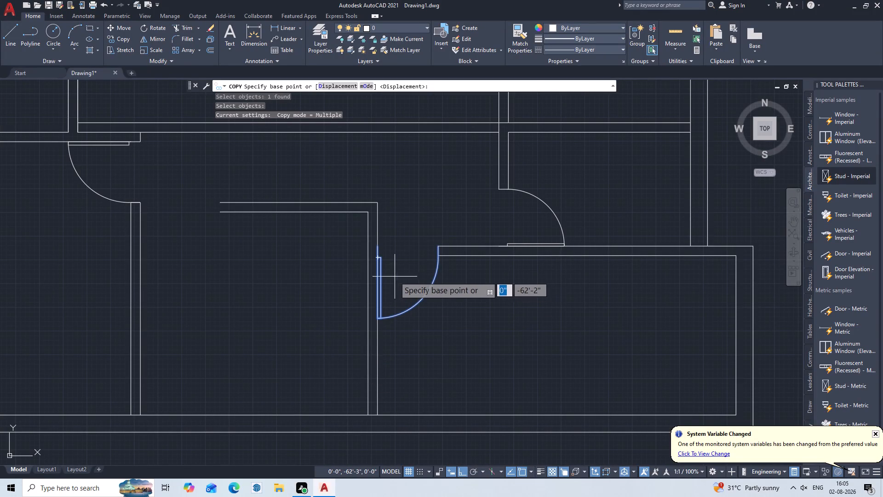
click(378, 248)
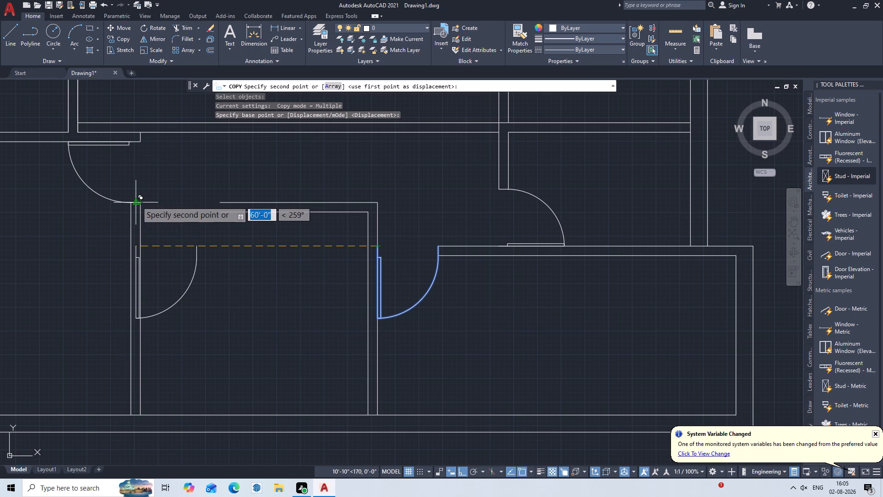
scroll(138, 205, up, 4)
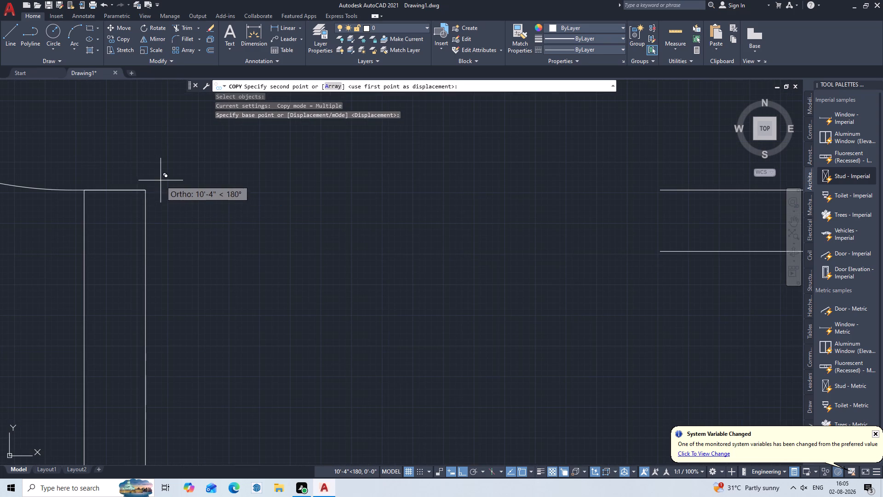
click(147, 190)
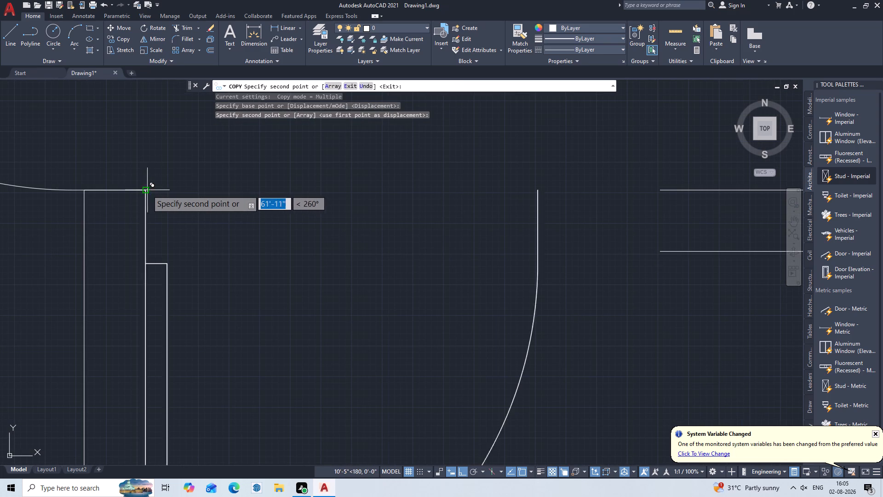
Extend both top wall lines of the lower middle room to meet the newly placed door block at its entrance.
key(Escape)
scroll(322, 263, down, 2)
middle_drag(360, 290, 145, 287)
text(EX)
key(Return)
drag(300, 208, 302, 214)
click(273, 369)
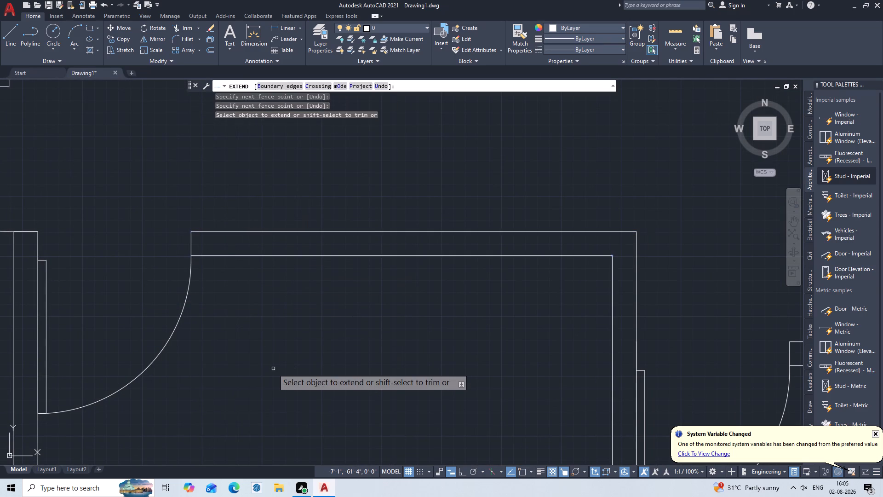
key(Escape)
Copy the door block of the lowest small right-side room from its hinge-side outer corner to the matching wall corners of the three rooms above.
scroll(273, 370, down, 2)
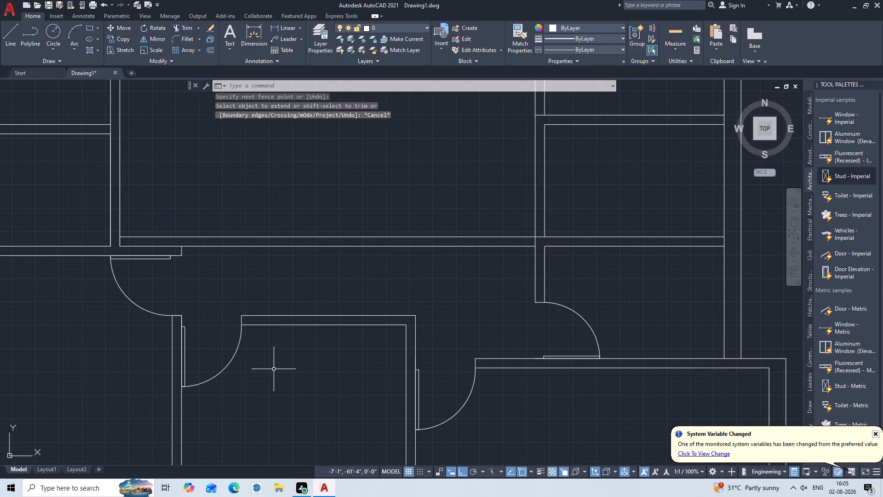
scroll(274, 369, down, 2)
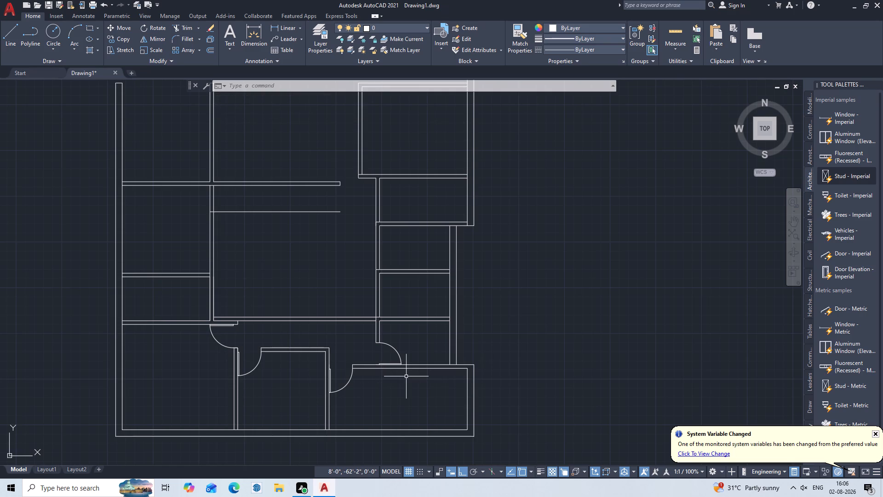
middle_drag(393, 322, 395, 404)
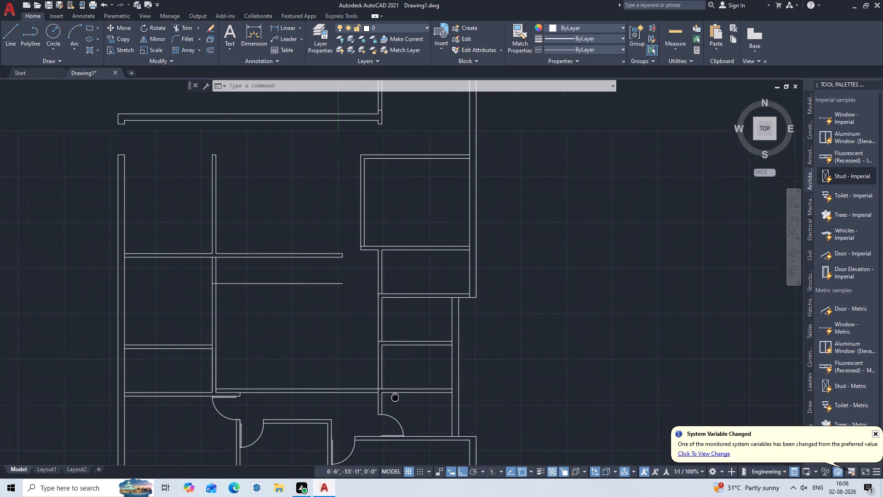
middle_drag(395, 404, 395, 406)
scroll(395, 406, up, 2)
middle_drag(395, 406, 363, 259)
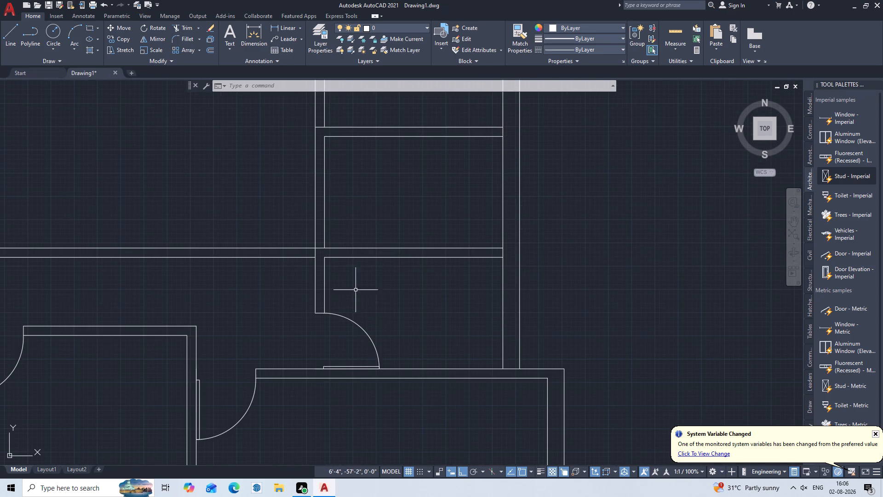
click(367, 321)
click(346, 344)
text(COP)
key(Return)
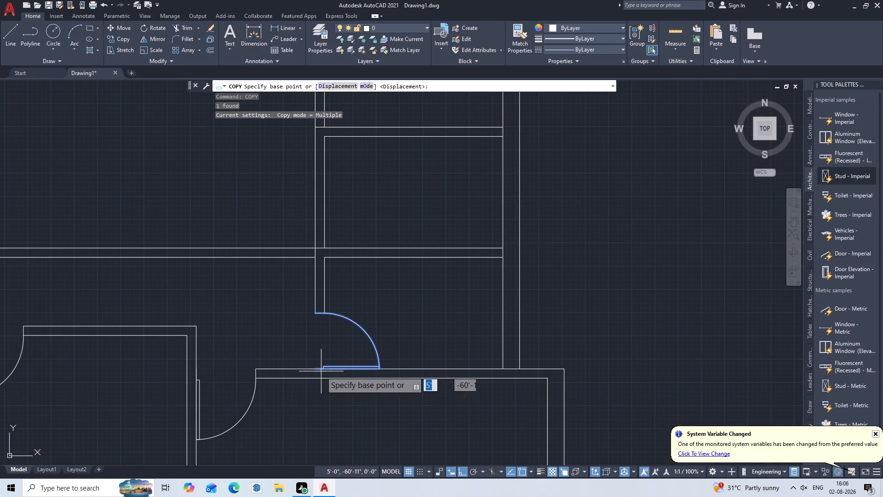
click(312, 367)
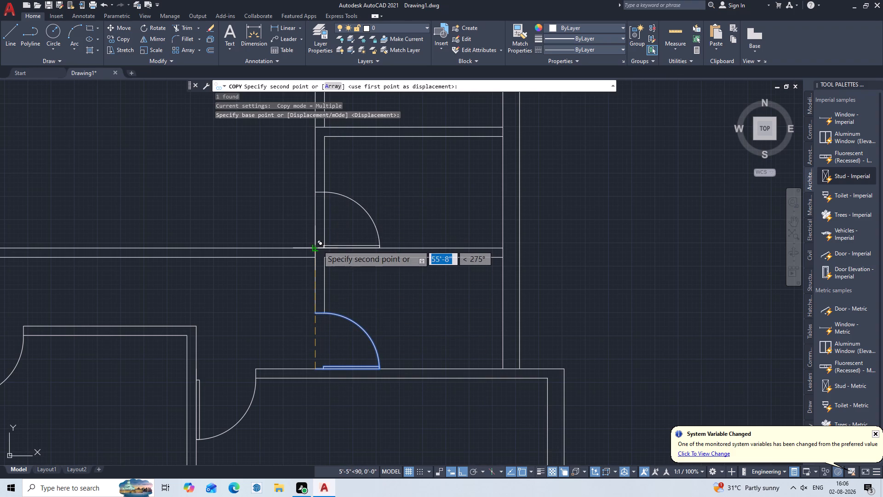
click(318, 245)
middle_drag(340, 157, 351, 287)
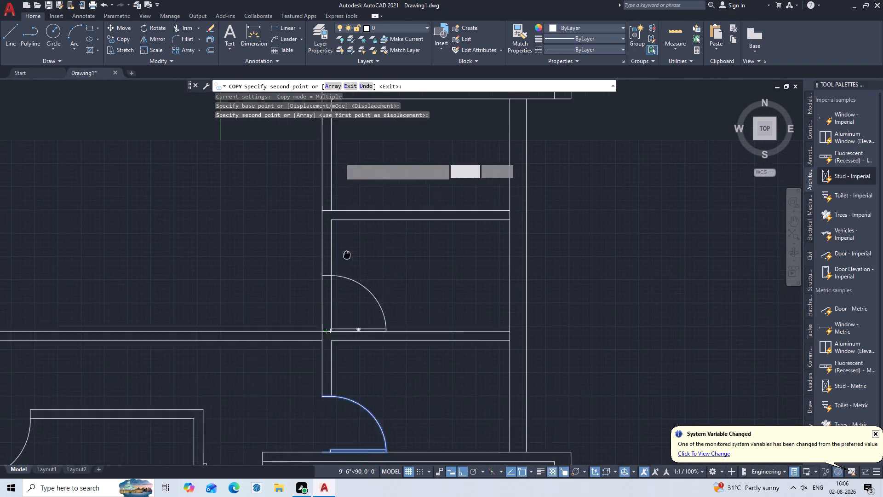
middle_drag(351, 287, 356, 339)
click(334, 307)
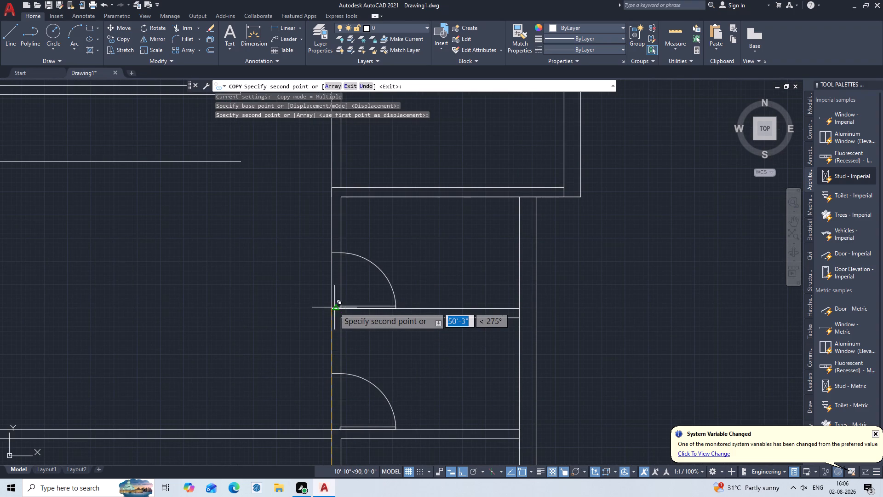
middle_drag(338, 243, 349, 368)
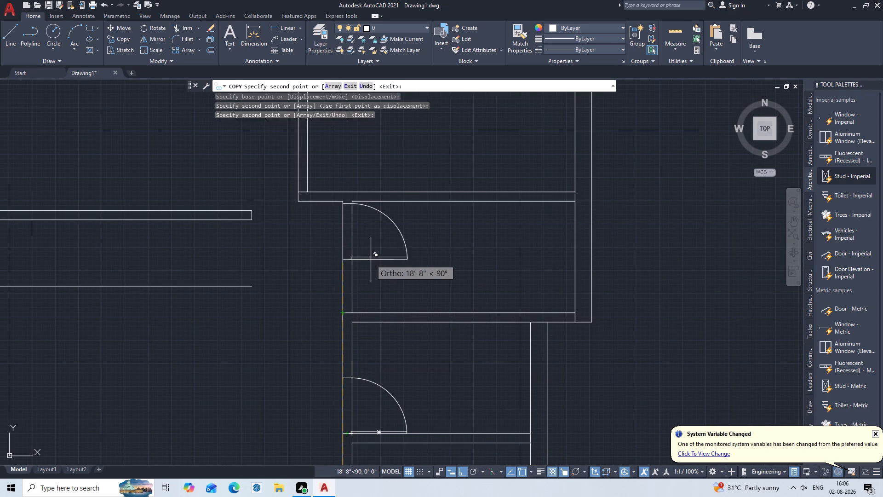
click(338, 313)
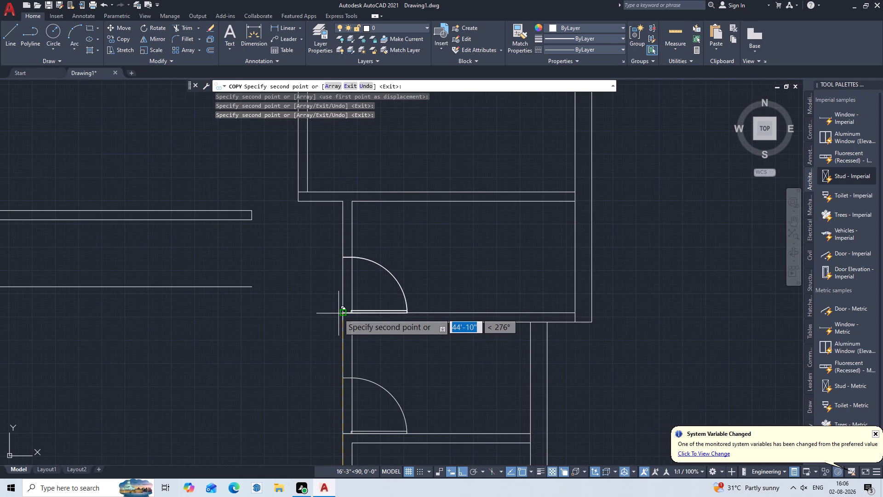
key(Escape)
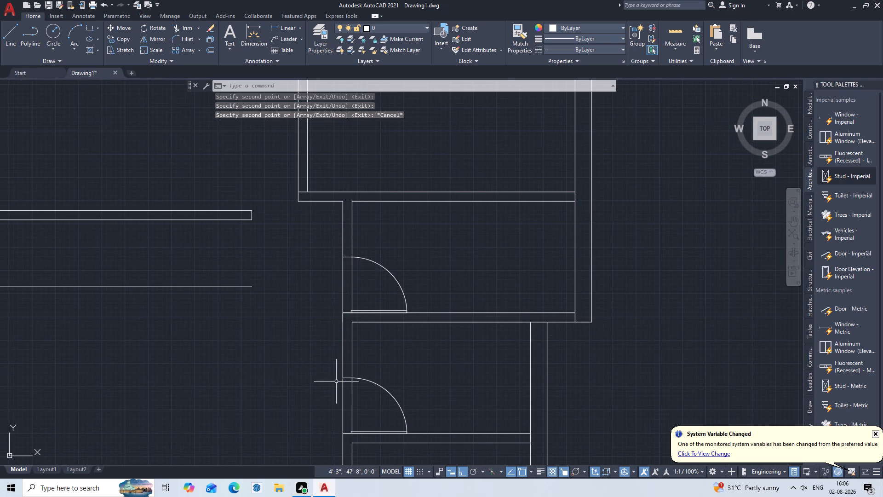
Trim both wall lines across the three newly copied doors to open their doorways in the right-side rooms.
text(TR)
key(Return)
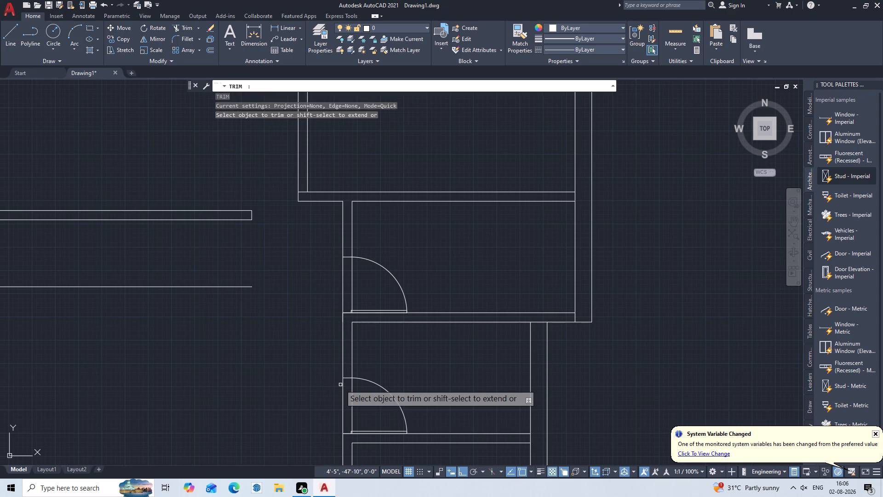
key(Return)
click(361, 275)
click(332, 297)
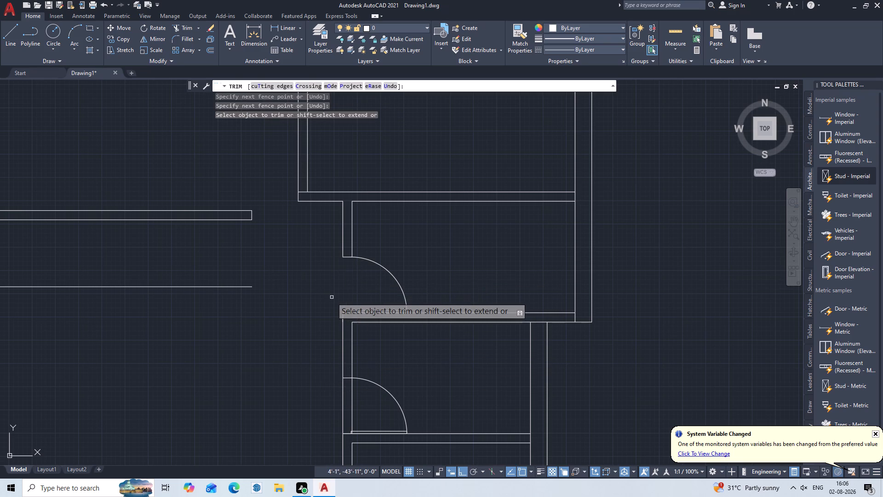
scroll(331, 358, down, 1)
middle_drag(322, 386, 345, 281)
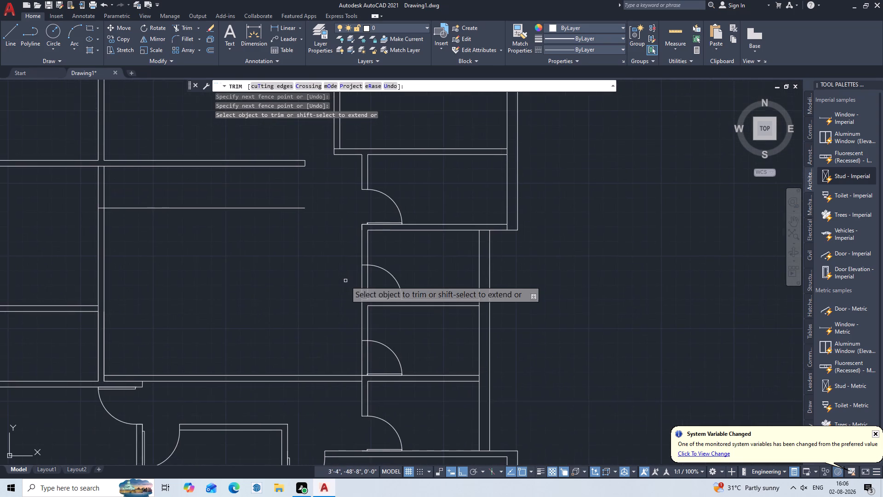
scroll(366, 286, up, 1)
drag(382, 266, 376, 272)
click(344, 292)
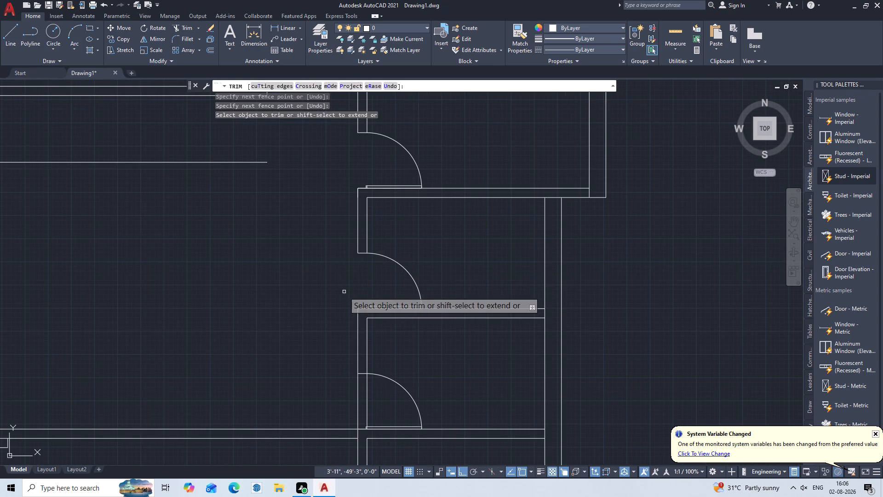
scroll(344, 292, down, 1)
middle_drag(302, 352, 352, 279)
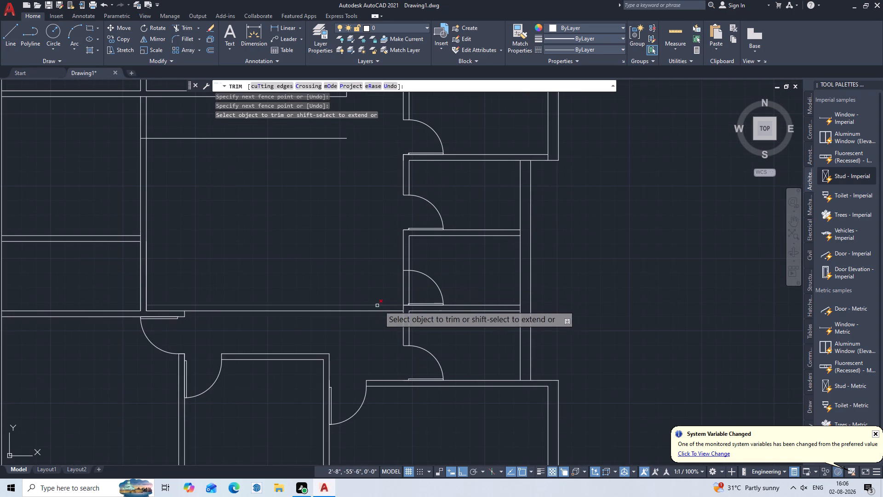
scroll(418, 277, up, 2)
click(407, 295)
click(352, 323)
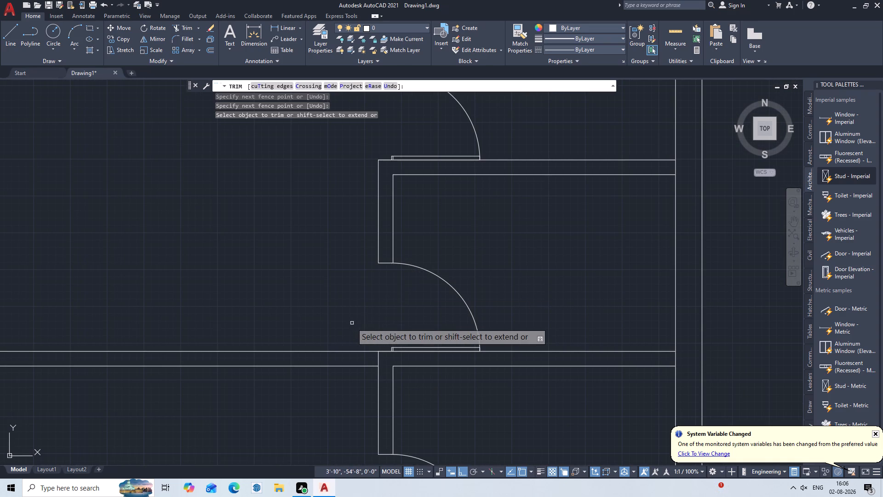
scroll(352, 323, down, 1)
key(Escape)
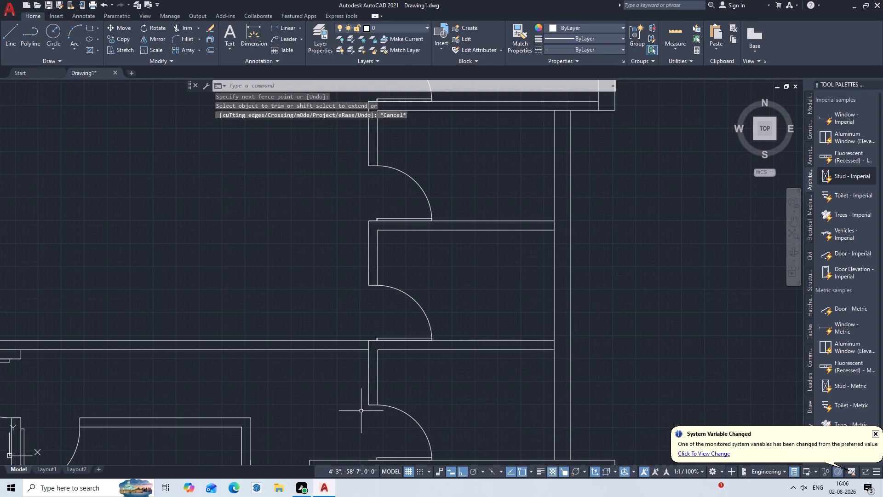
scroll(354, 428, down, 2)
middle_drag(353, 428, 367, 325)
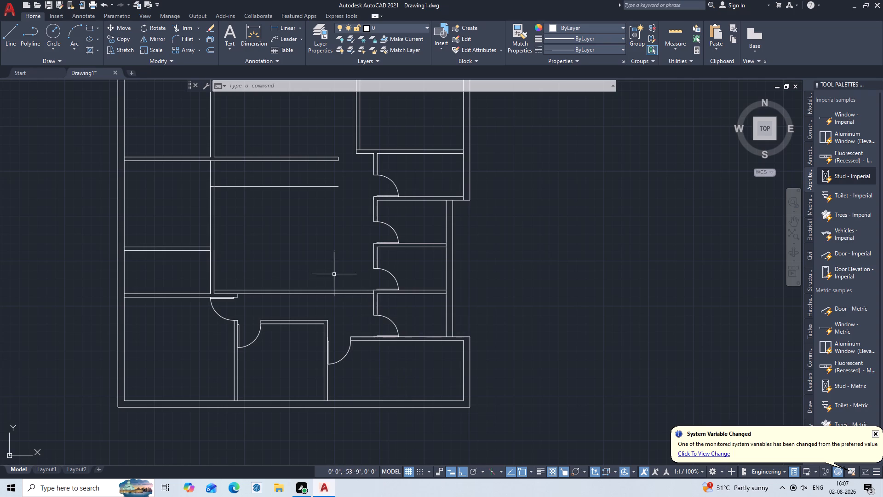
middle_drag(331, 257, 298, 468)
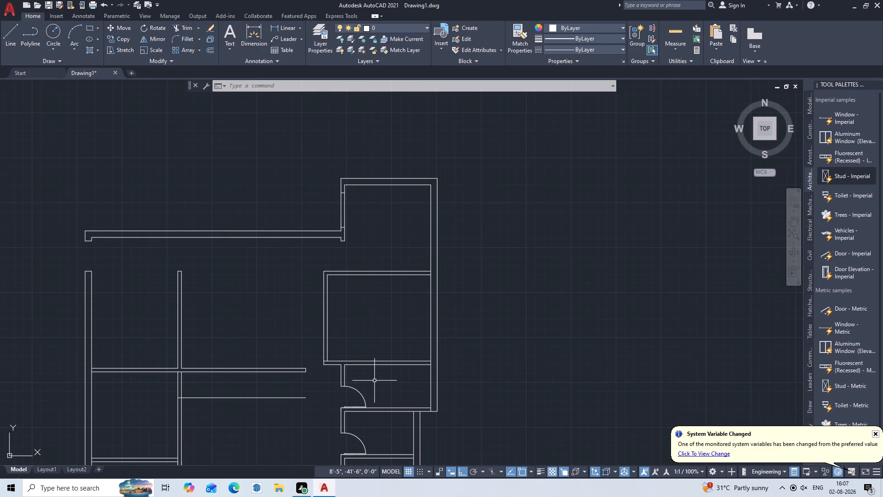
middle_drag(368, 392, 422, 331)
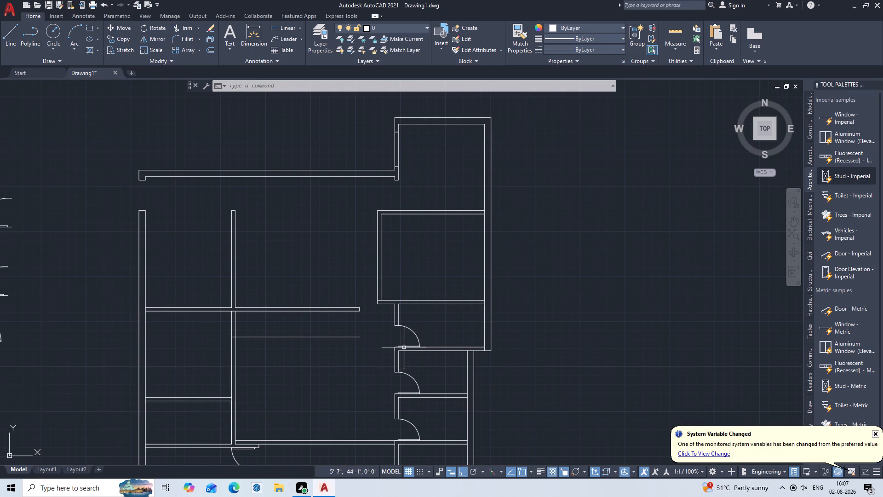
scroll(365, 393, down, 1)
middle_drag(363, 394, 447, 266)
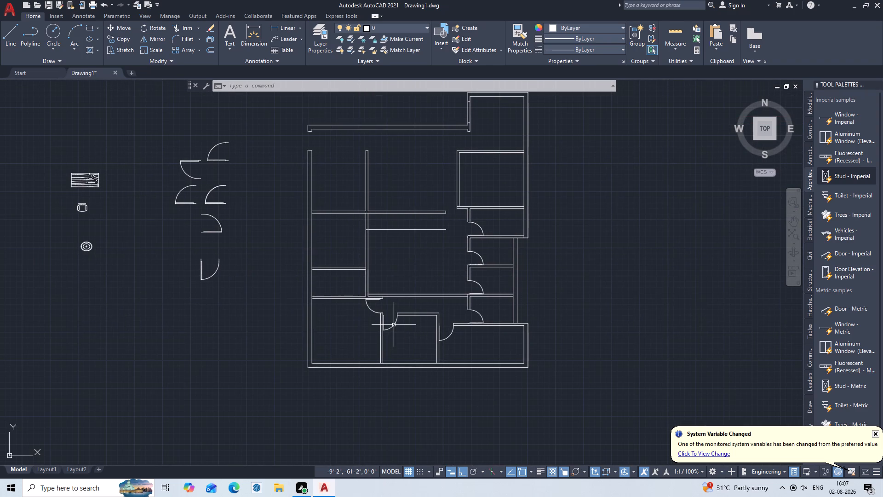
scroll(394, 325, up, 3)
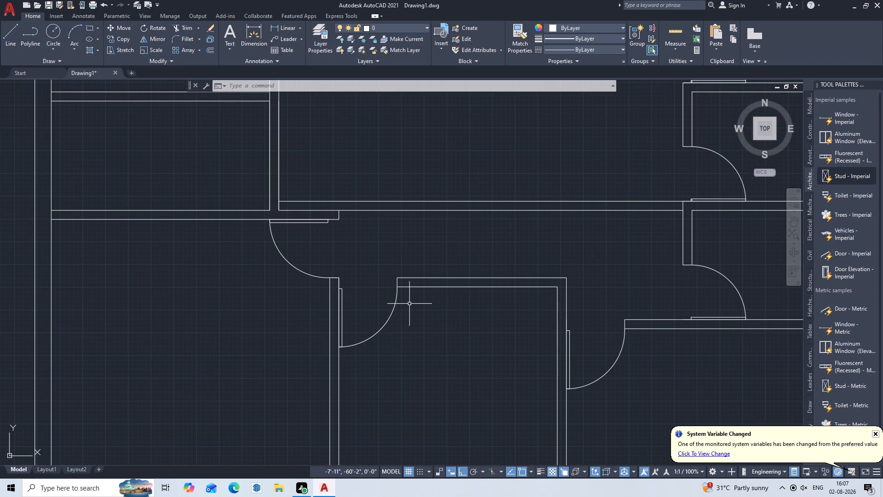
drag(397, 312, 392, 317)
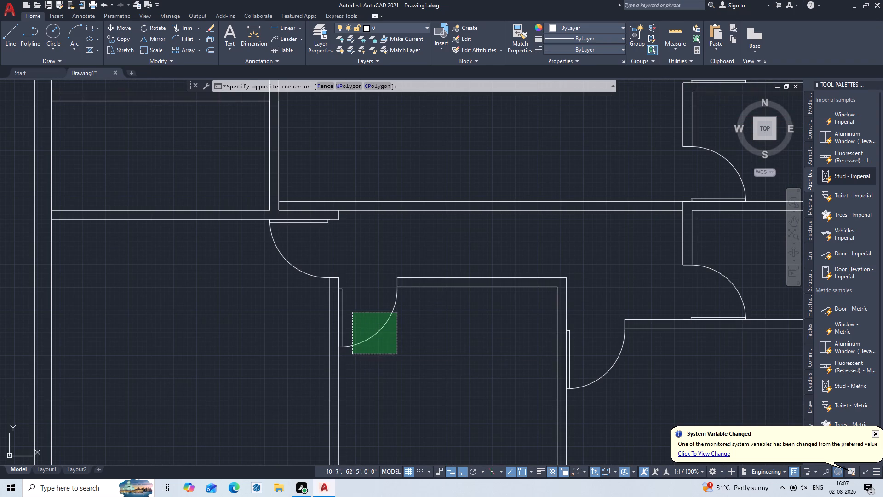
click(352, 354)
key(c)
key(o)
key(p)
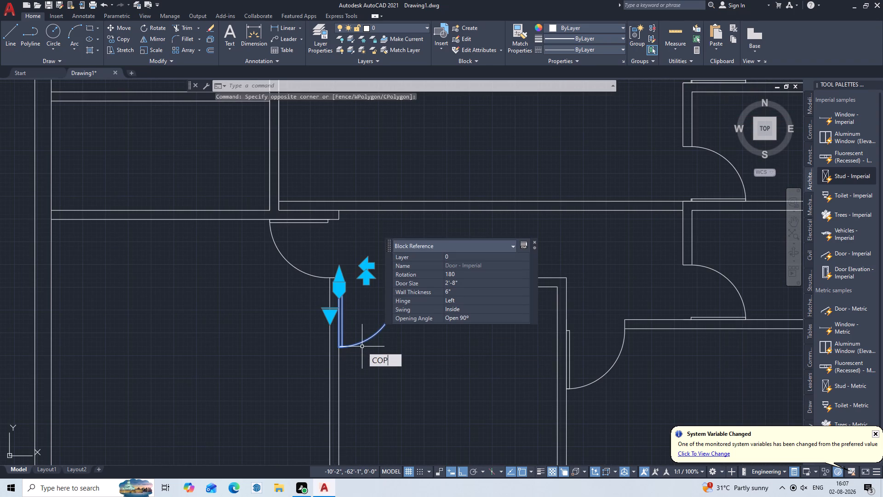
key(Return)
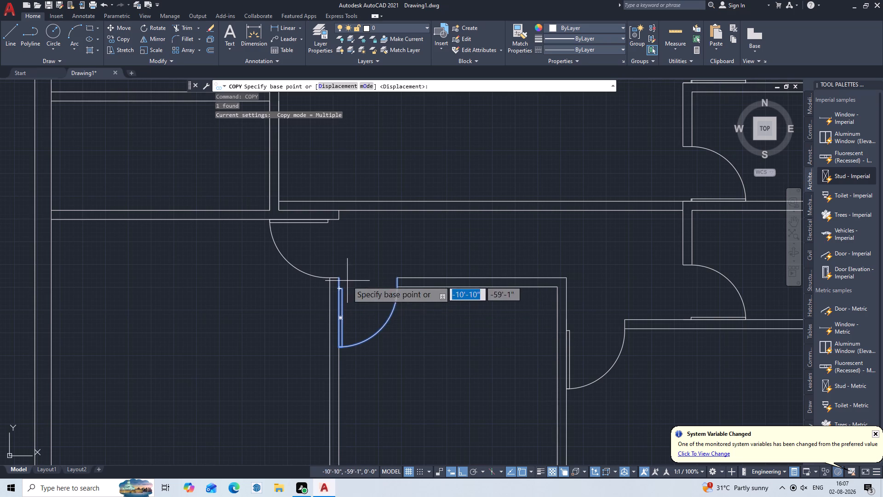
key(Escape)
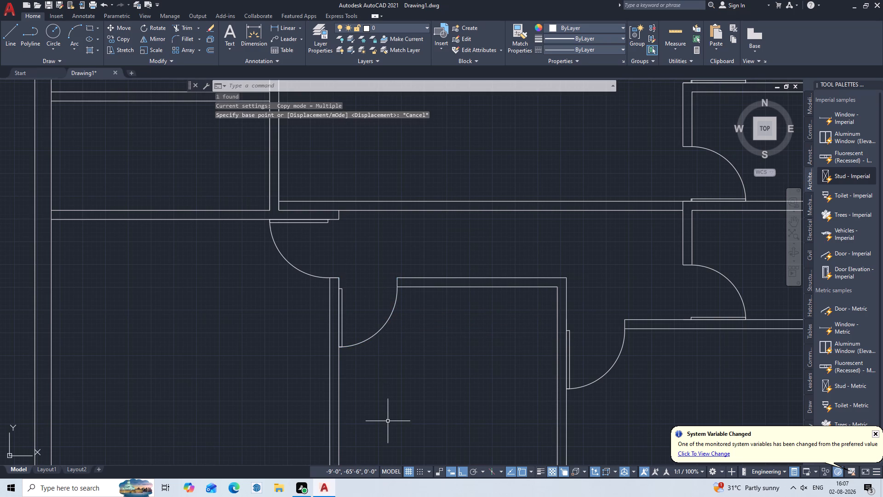
Copy the topmost small right-side room's door block from its hinge-side outer corner to the bottom corner of the left wall of the larger room above.
middle_drag(470, 313, 424, 344)
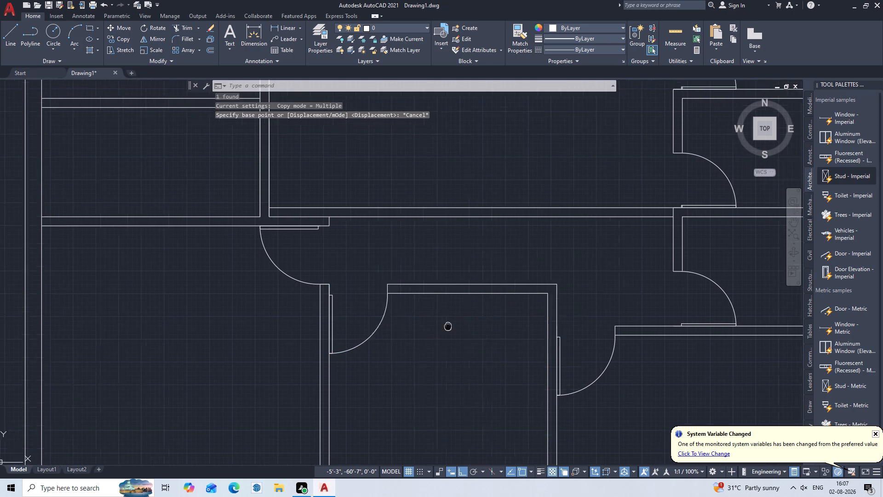
middle_drag(424, 344, 348, 404)
scroll(347, 332, down, 1)
middle_drag(352, 293, 243, 429)
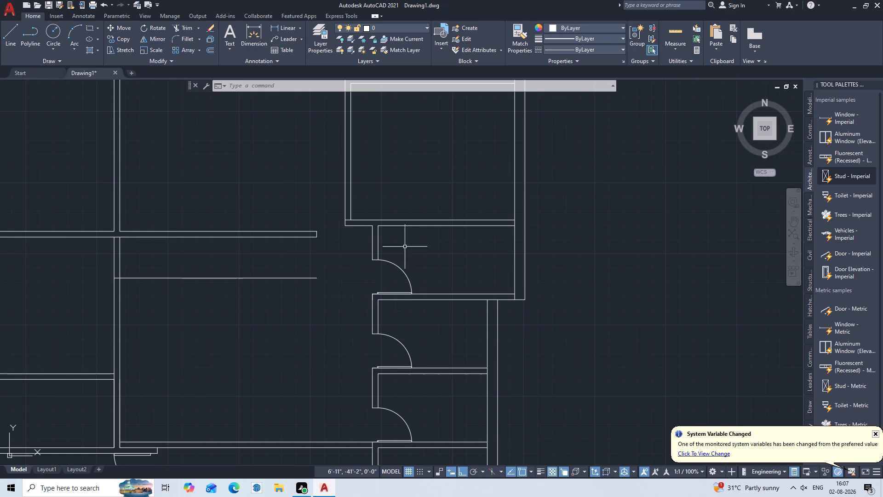
drag(410, 260, 402, 267)
click(381, 287)
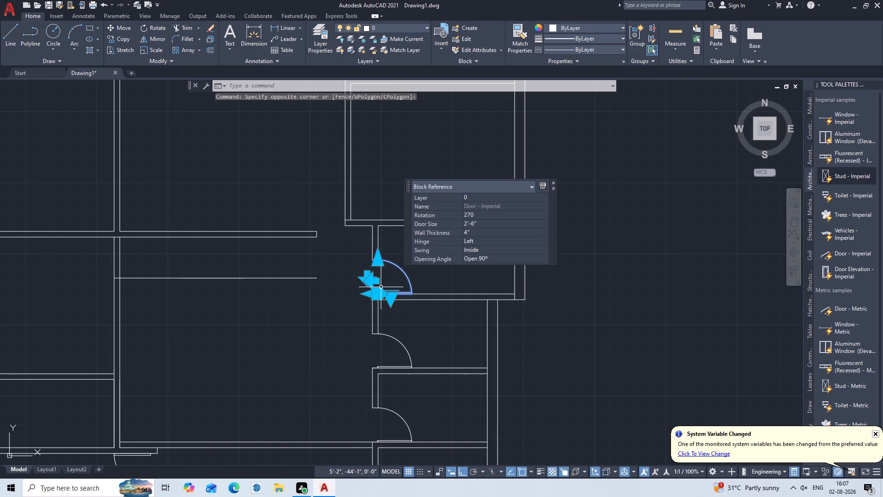
key(c)
key(o)
key(p)
key(Return)
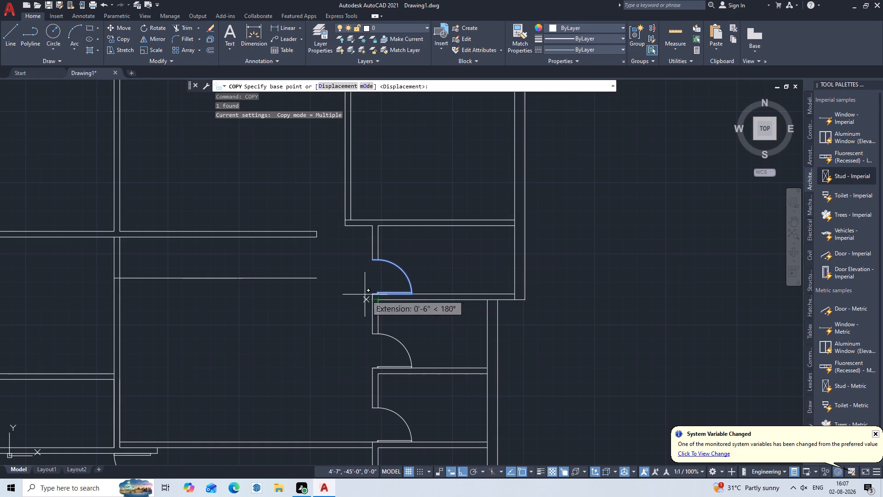
scroll(364, 293, up, 3)
drag(390, 298, 391, 293)
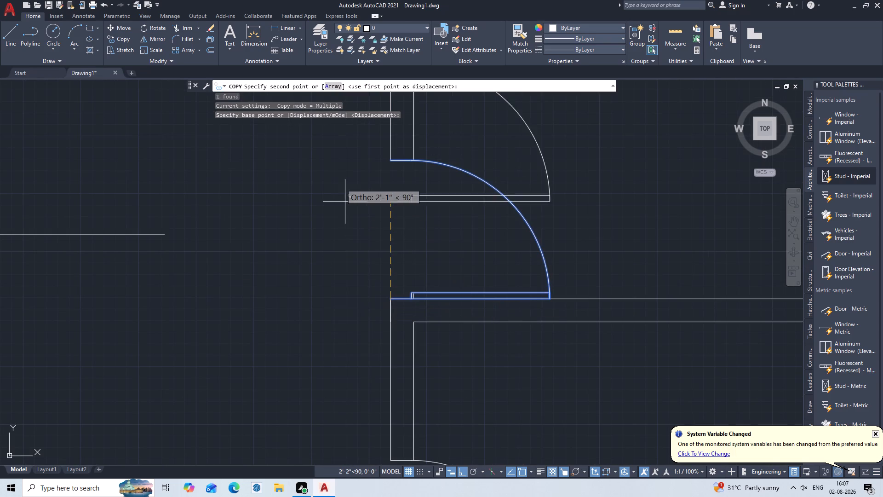
middle_drag(338, 179, 369, 460)
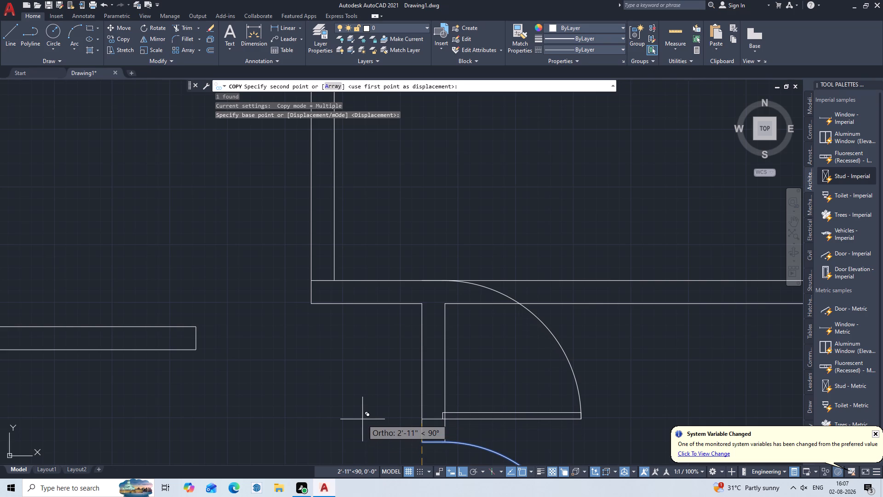
scroll(349, 394, up, 2)
scroll(286, 288, down, 2)
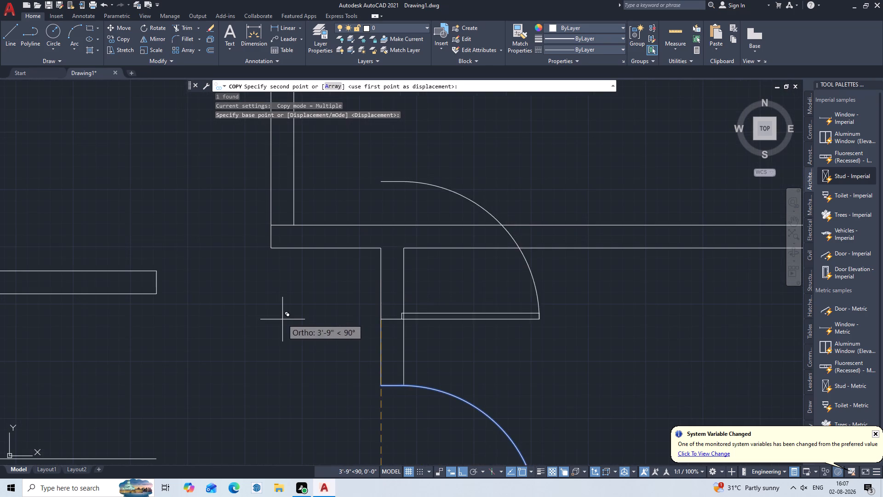
middle_drag(282, 280, 331, 463)
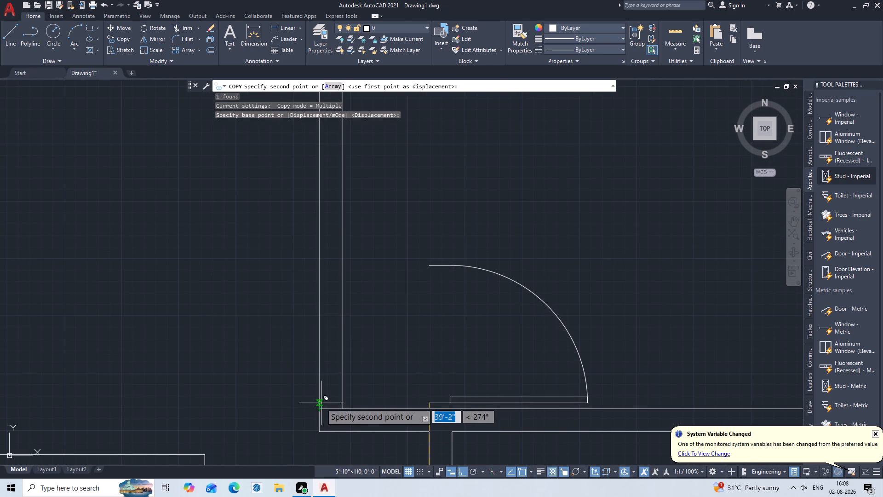
click(320, 408)
key(Escape)
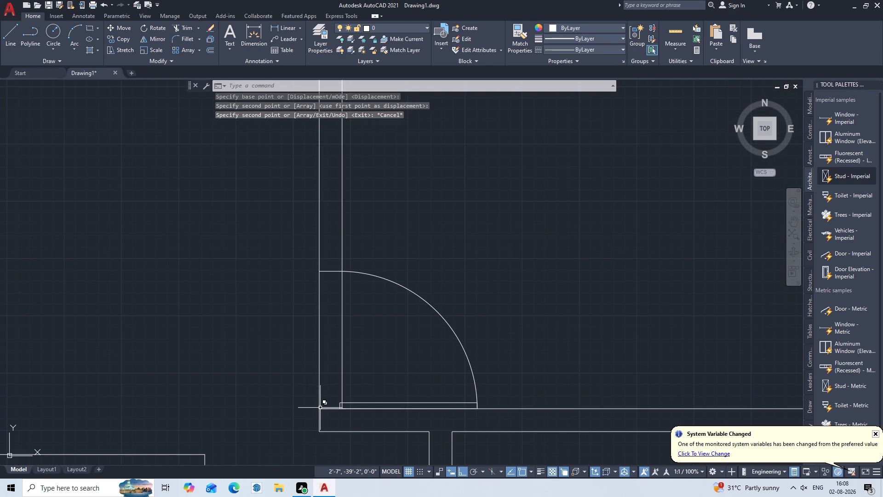
Trim both left wall lines of the larger room across the newly copied door to open its doorway.
text(TR)
key(Return)
key(Return)
drag(379, 343, 359, 344)
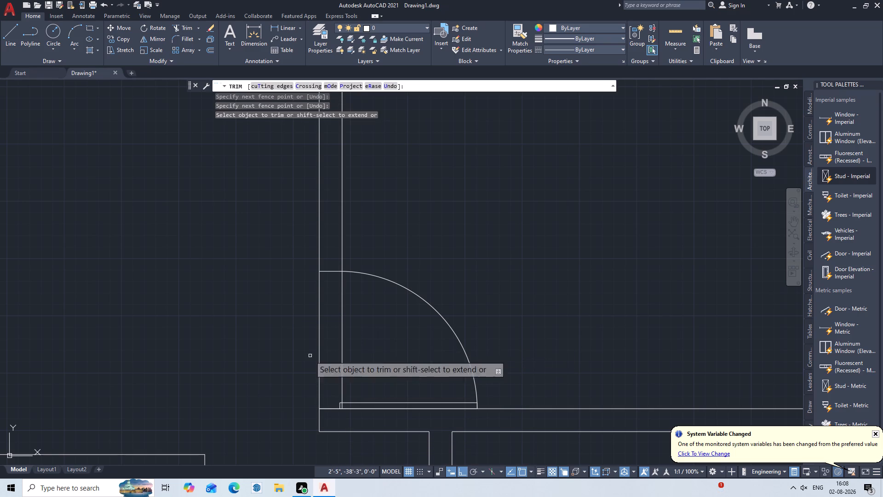
click(371, 324)
click(279, 381)
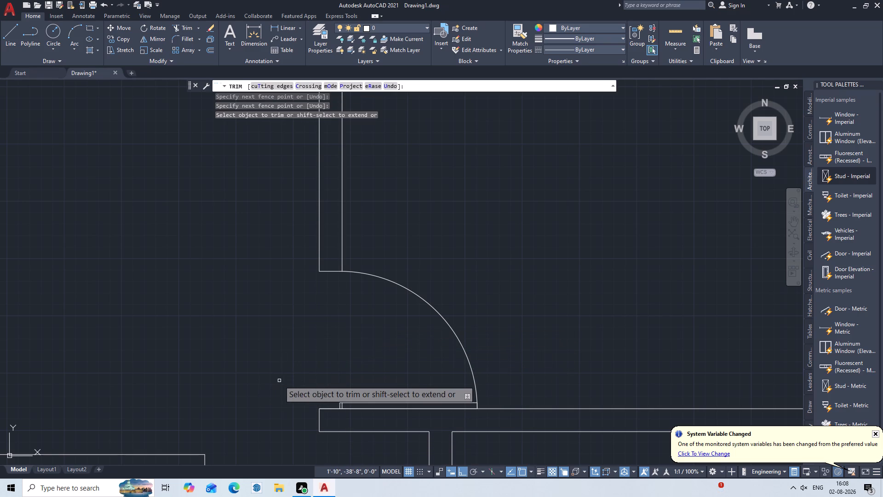
key(Escape)
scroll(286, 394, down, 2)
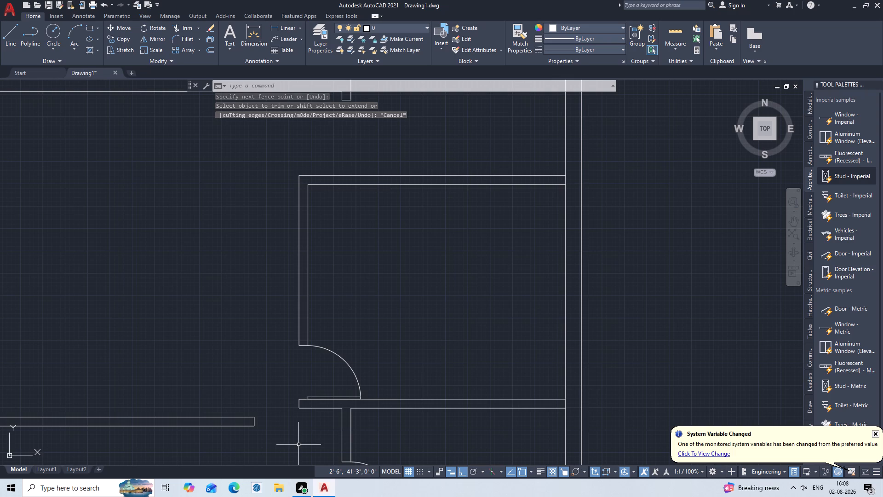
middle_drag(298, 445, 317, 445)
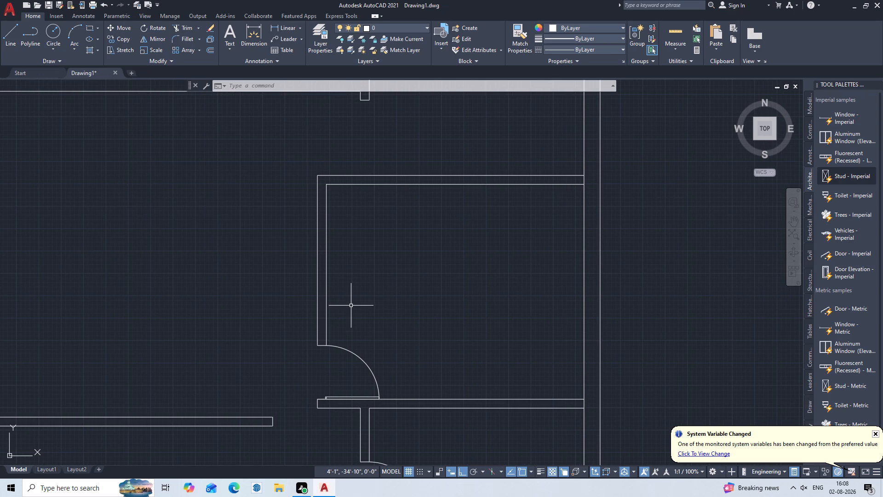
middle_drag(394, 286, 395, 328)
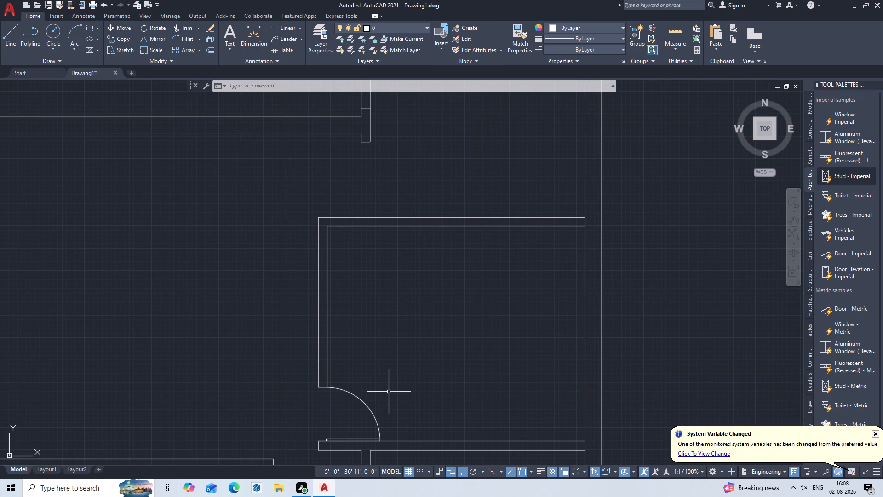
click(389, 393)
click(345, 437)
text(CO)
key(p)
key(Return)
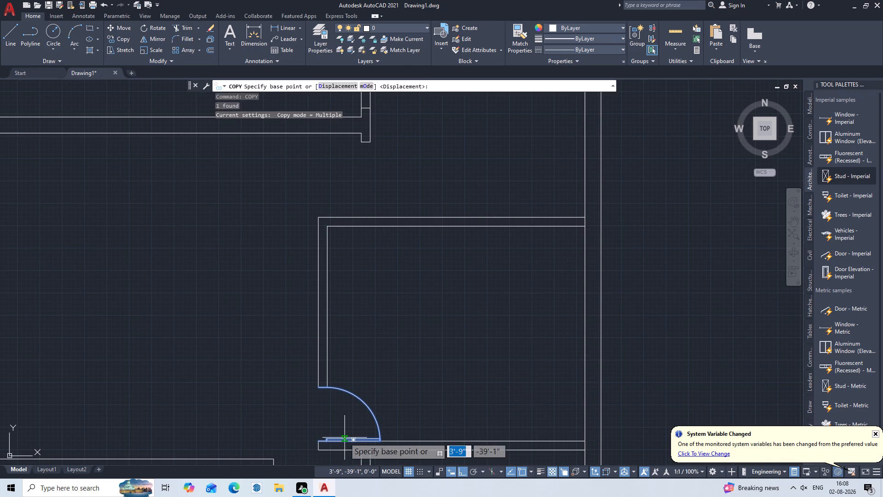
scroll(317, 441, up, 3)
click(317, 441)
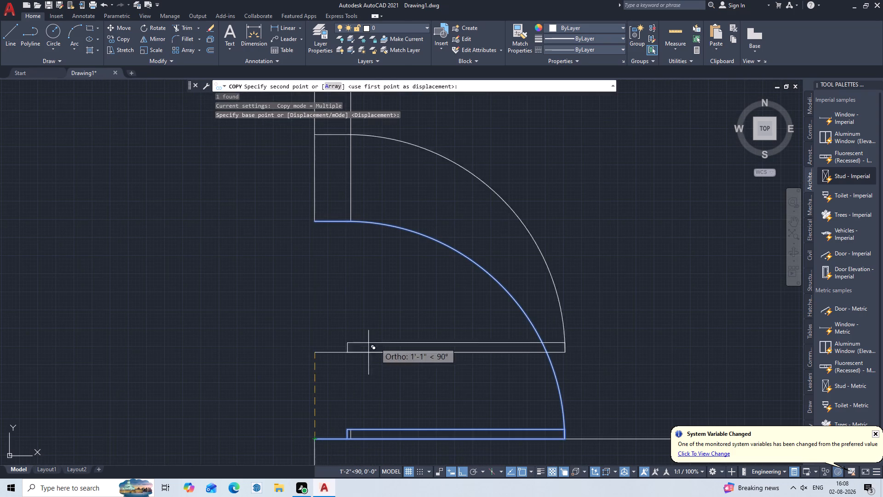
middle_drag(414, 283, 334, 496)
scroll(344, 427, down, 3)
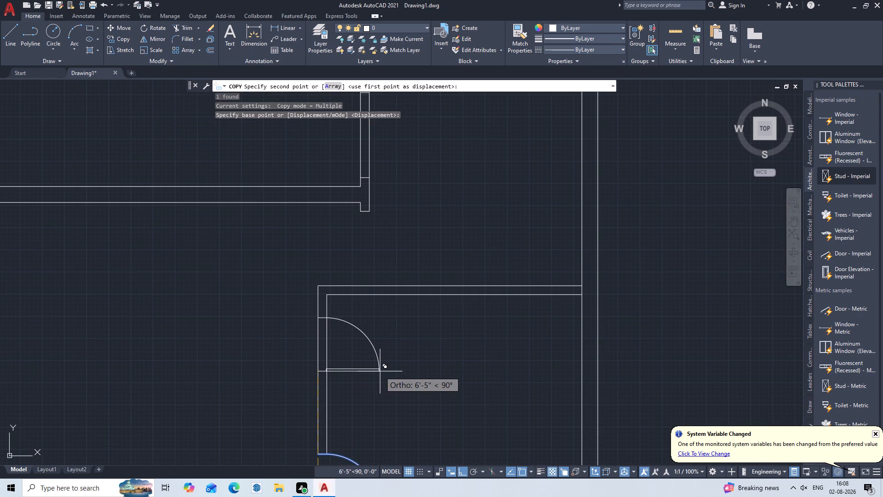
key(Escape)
Copy the larger room's door block from its upper outer corner to the lower end of the wall stub above that room.
key(c)
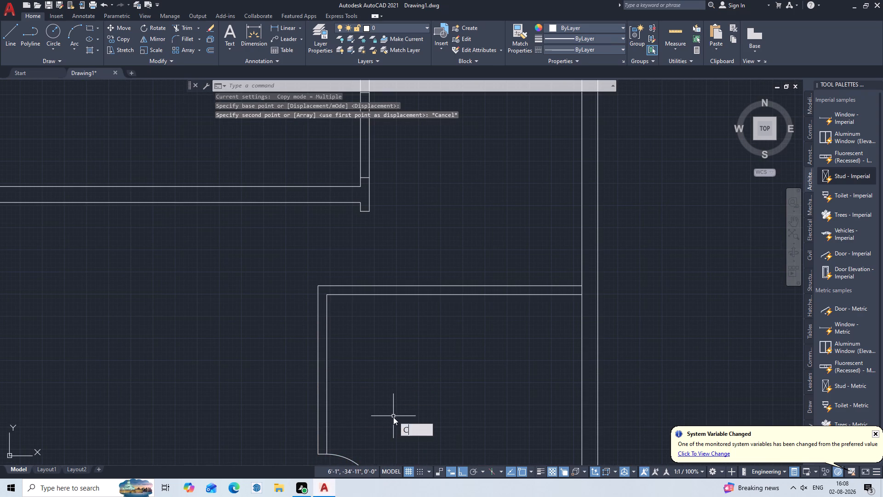
key(o)
key(p)
key(Return)
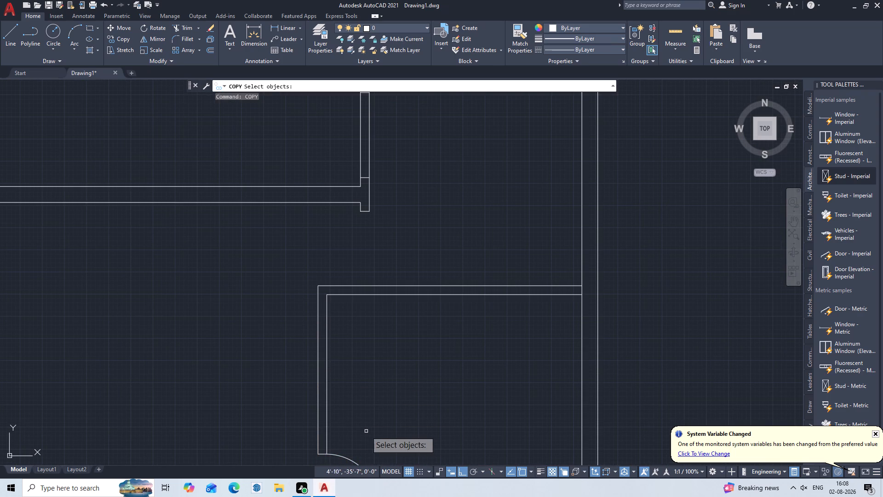
double_click(351, 461)
key(Return)
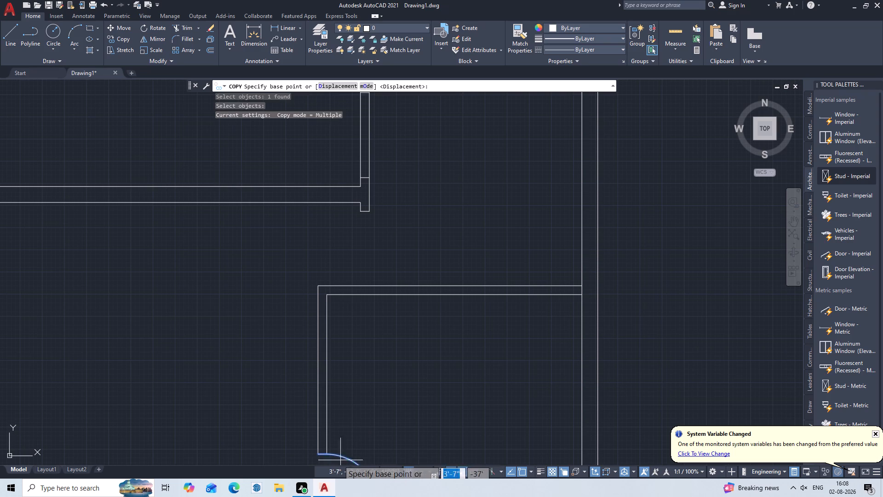
click(317, 457)
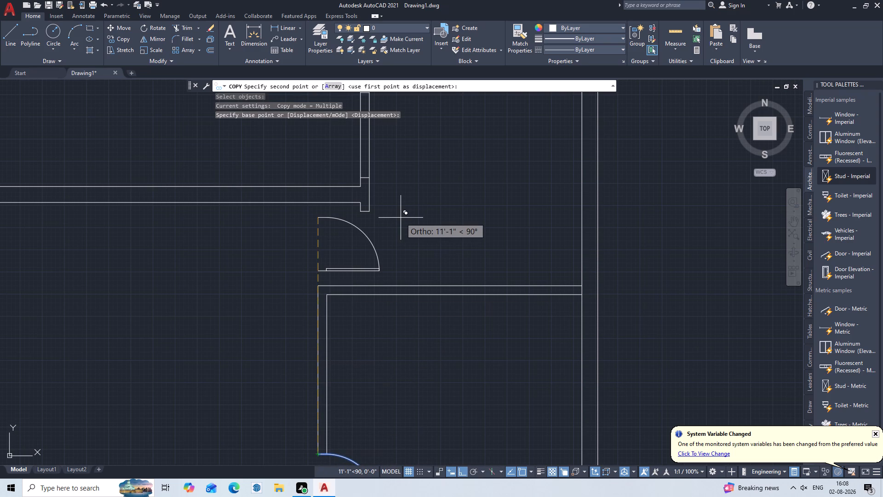
scroll(360, 214, up, 1)
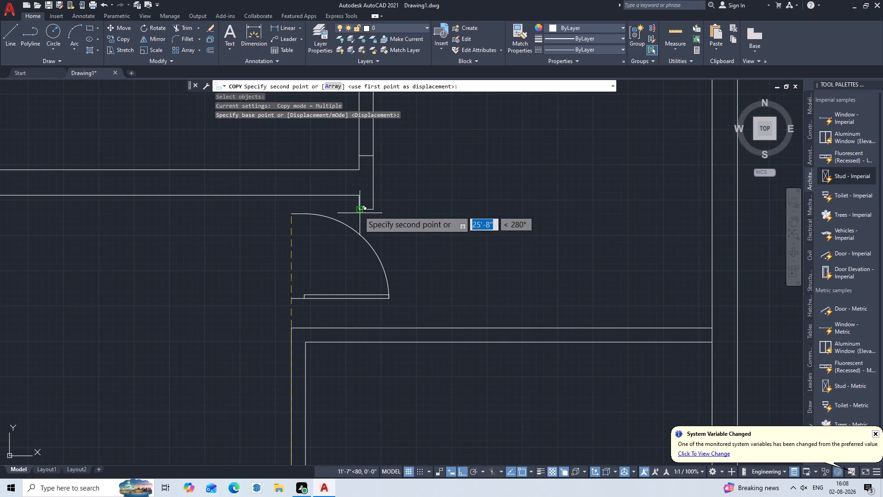
click(359, 211)
key(Escape)
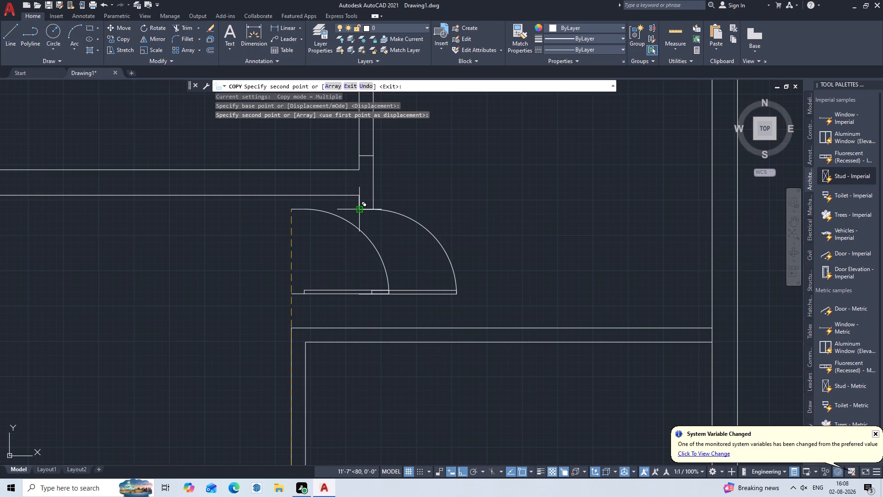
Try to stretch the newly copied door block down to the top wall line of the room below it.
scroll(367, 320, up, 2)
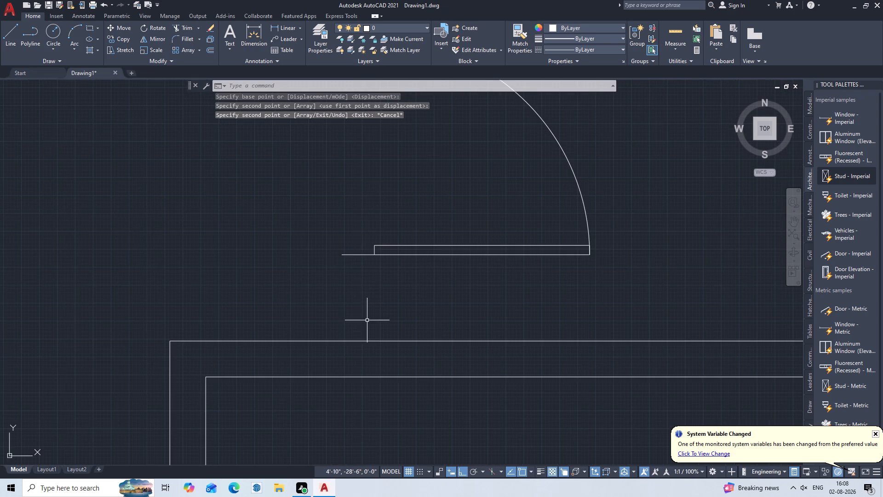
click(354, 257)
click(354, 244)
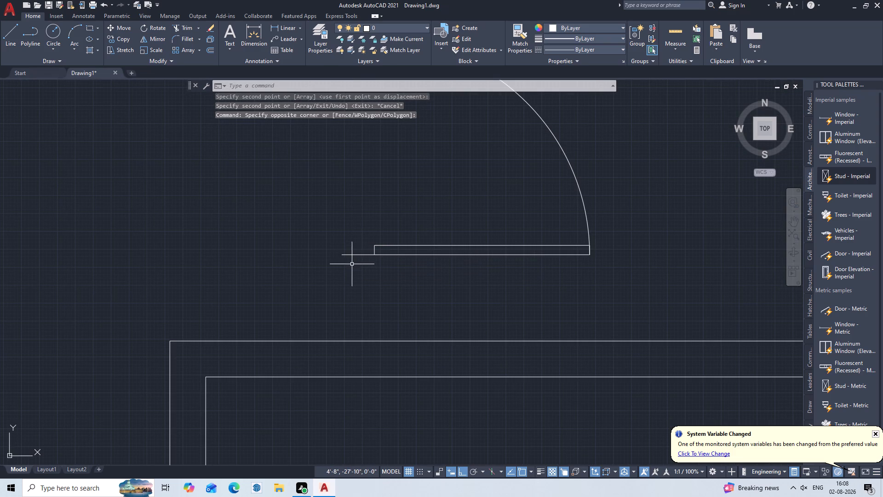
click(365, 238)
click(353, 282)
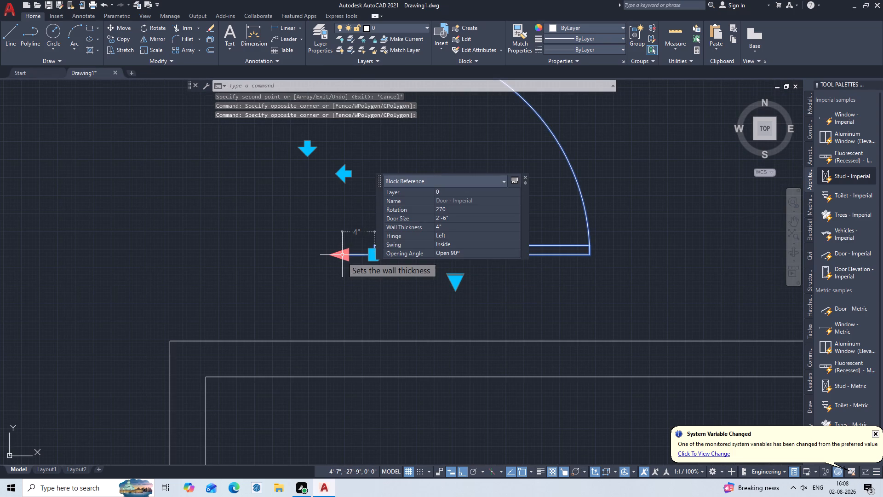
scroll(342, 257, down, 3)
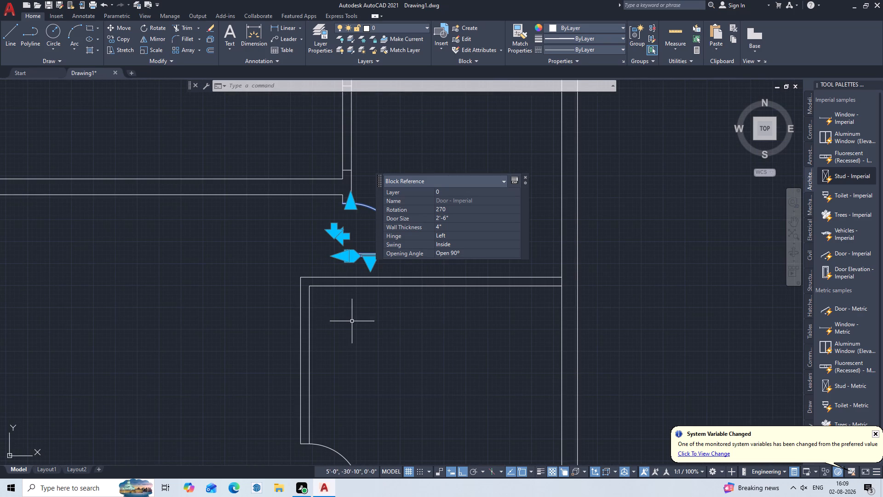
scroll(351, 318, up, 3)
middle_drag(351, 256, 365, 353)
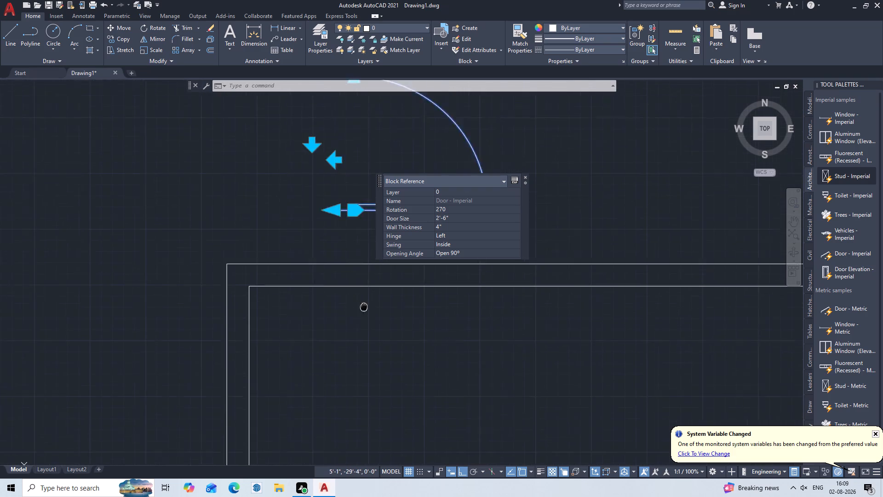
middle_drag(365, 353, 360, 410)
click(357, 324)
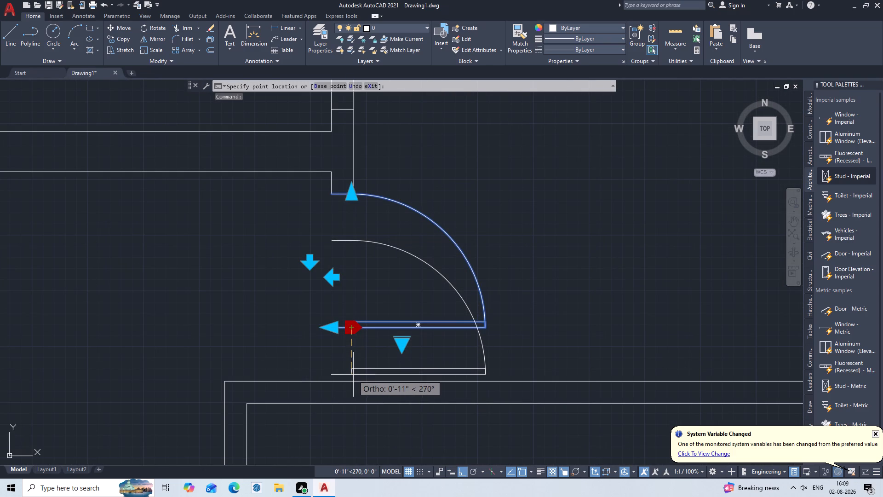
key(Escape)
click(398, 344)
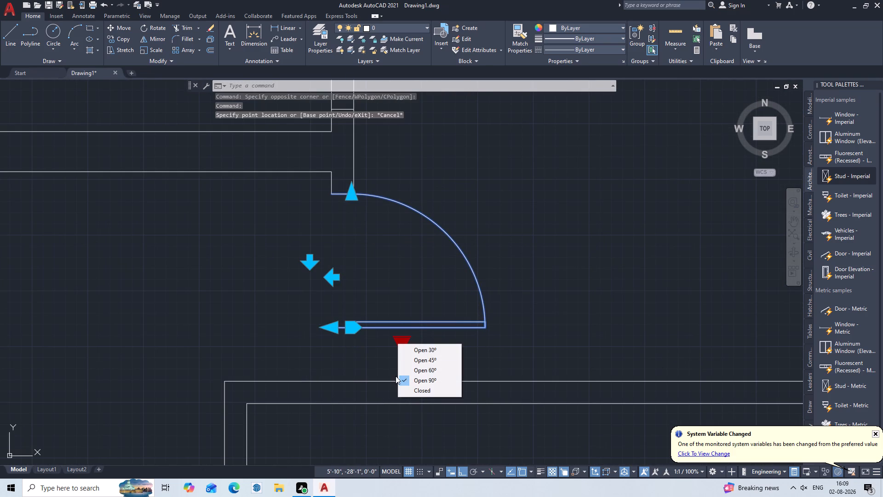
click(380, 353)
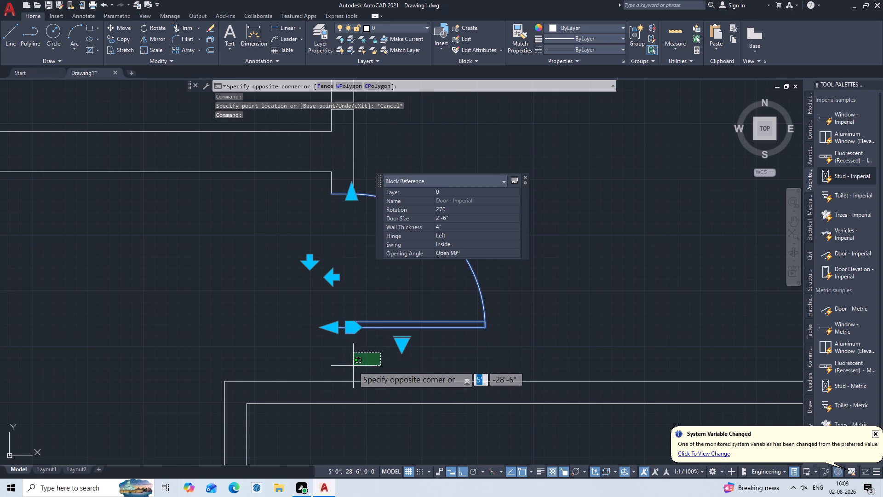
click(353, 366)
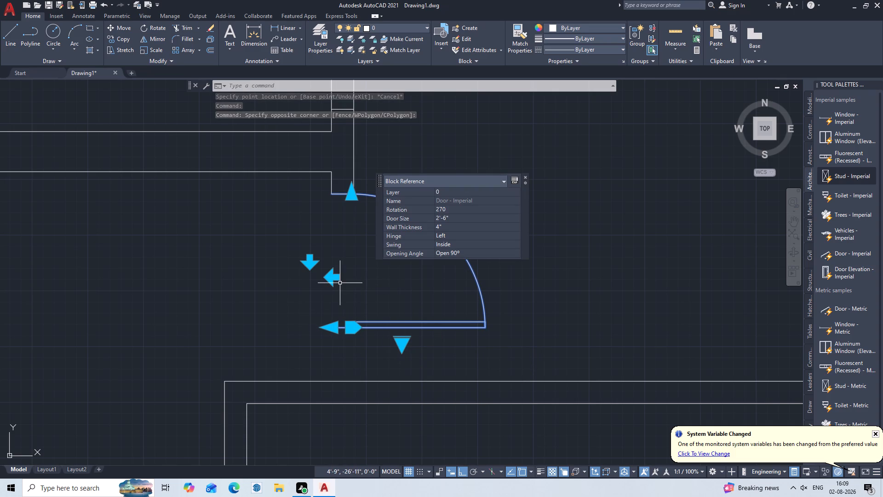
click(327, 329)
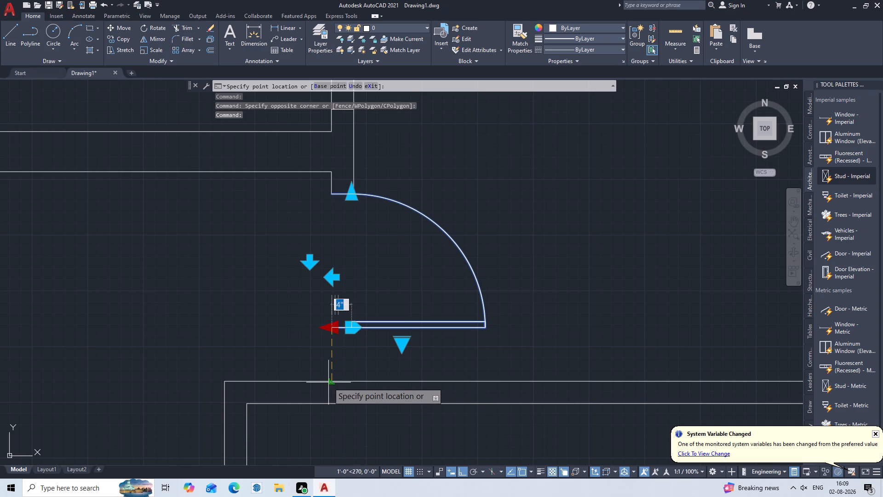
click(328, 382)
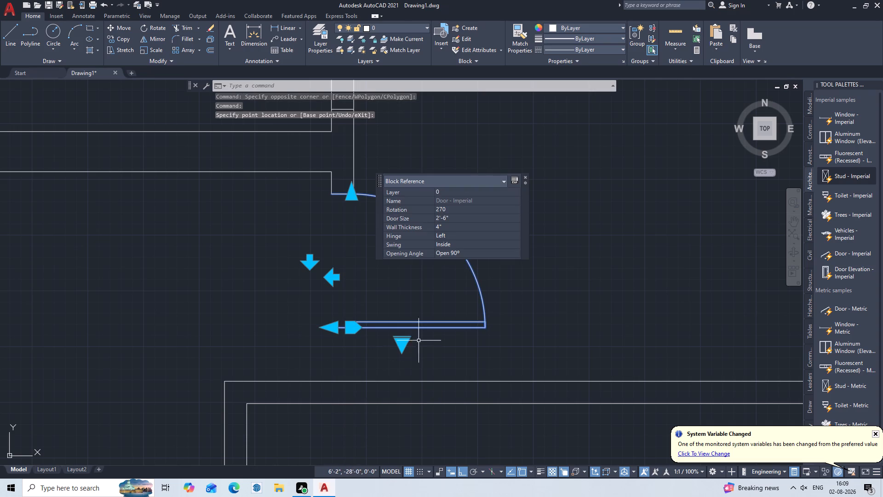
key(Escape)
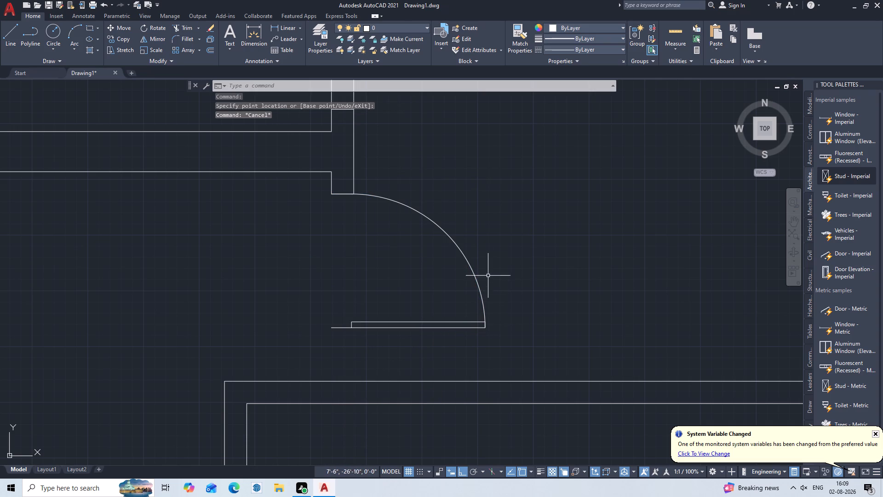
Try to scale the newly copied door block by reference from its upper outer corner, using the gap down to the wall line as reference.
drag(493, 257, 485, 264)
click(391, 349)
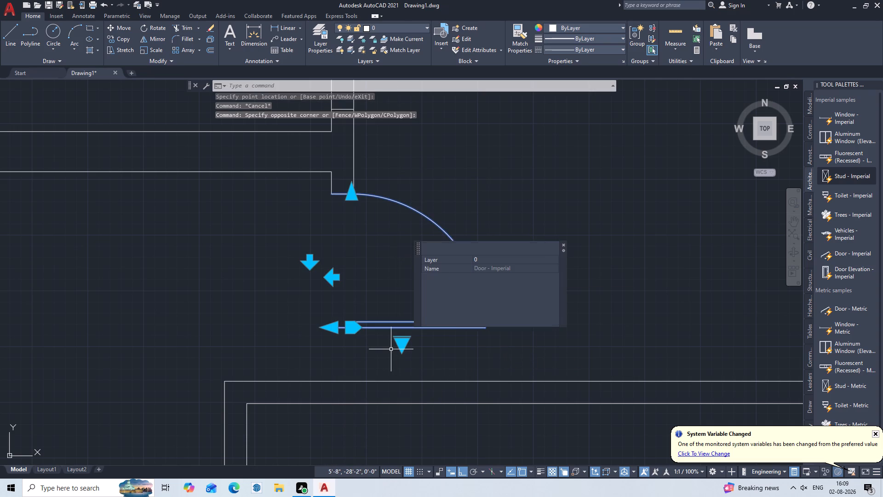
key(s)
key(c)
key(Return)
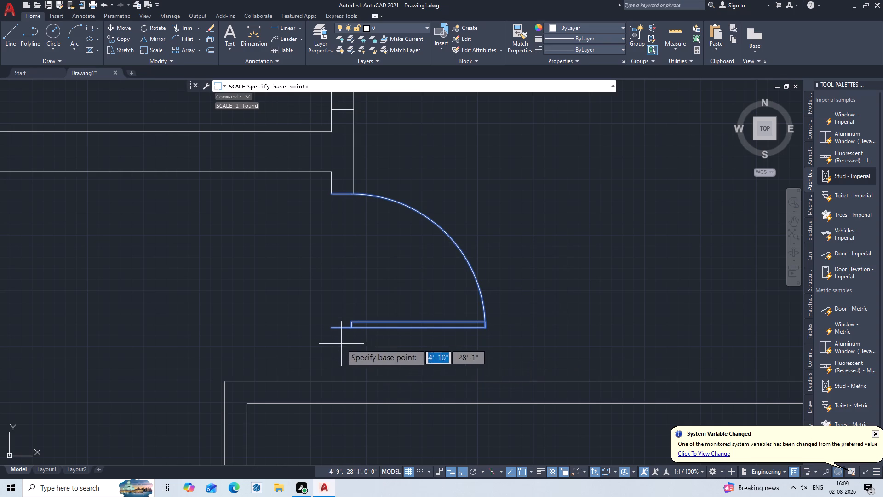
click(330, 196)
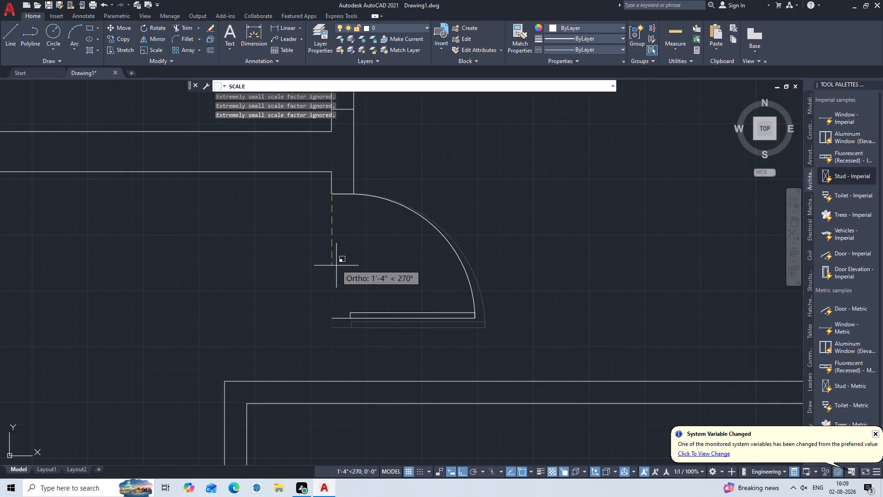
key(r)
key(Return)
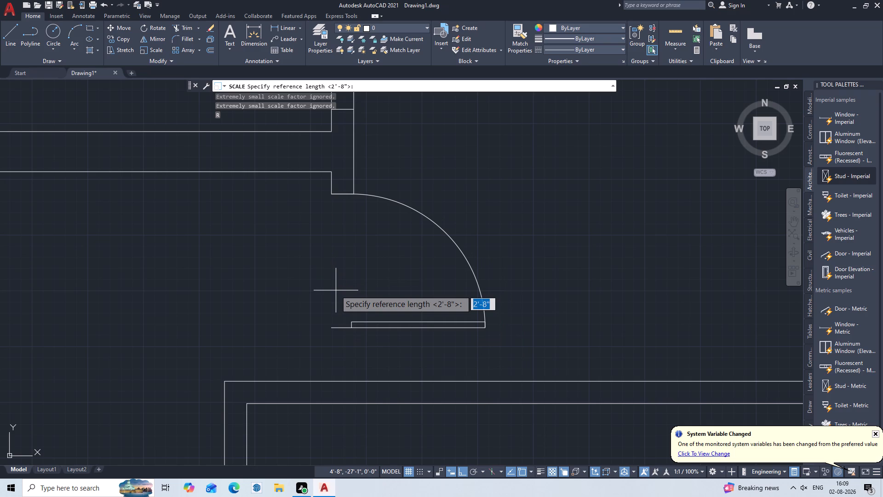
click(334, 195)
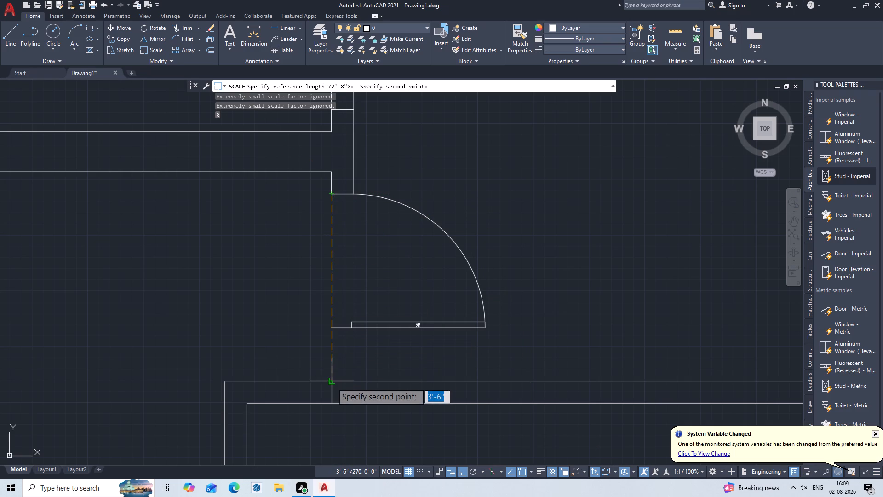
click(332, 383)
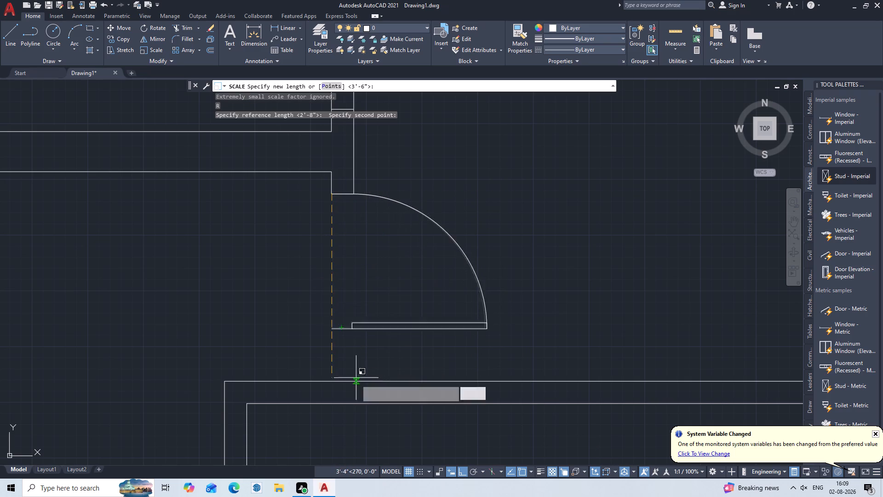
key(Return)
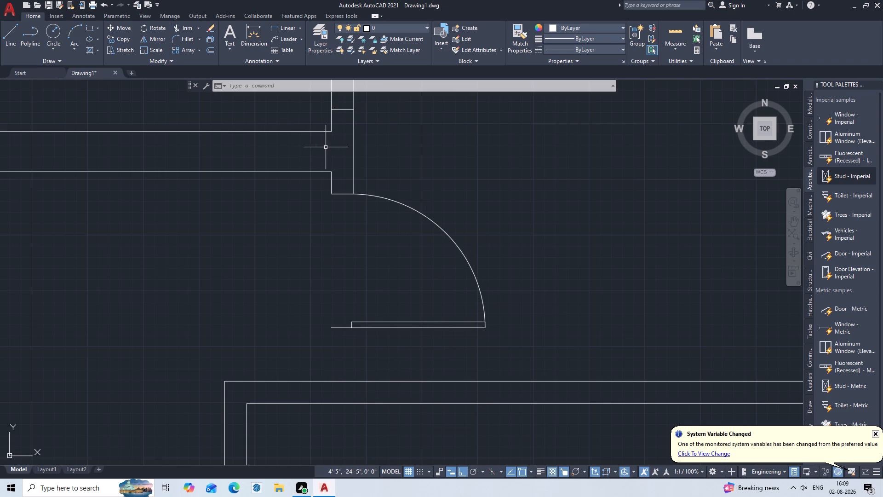
Measure the vertical opening from the door's upper outer corner to the top wall line of the room below.
key(d)
key(l)
key(i)
key(Return)
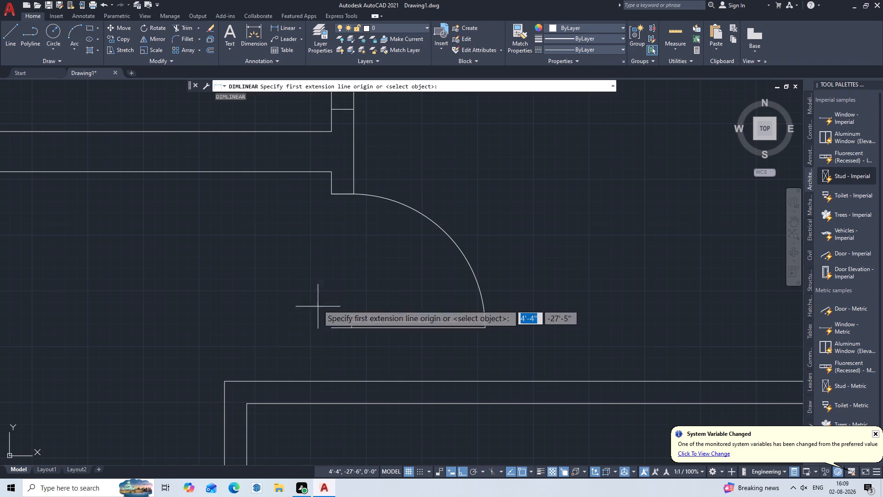
click(331, 193)
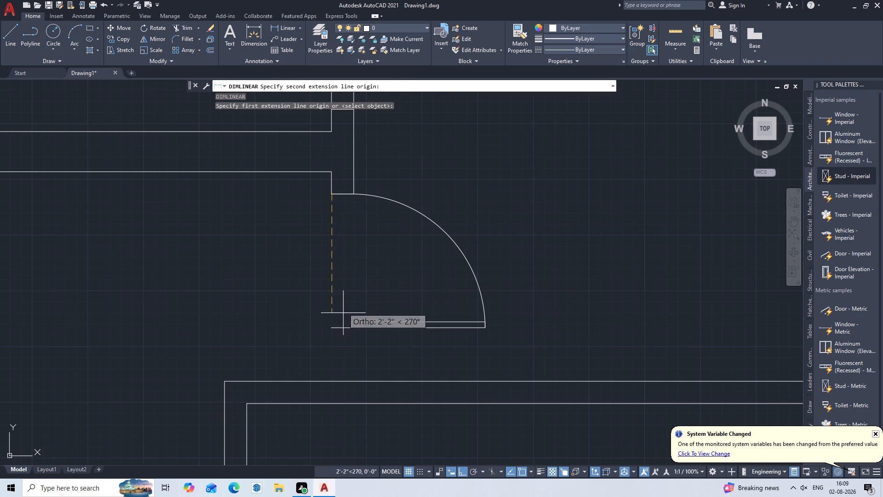
click(328, 381)
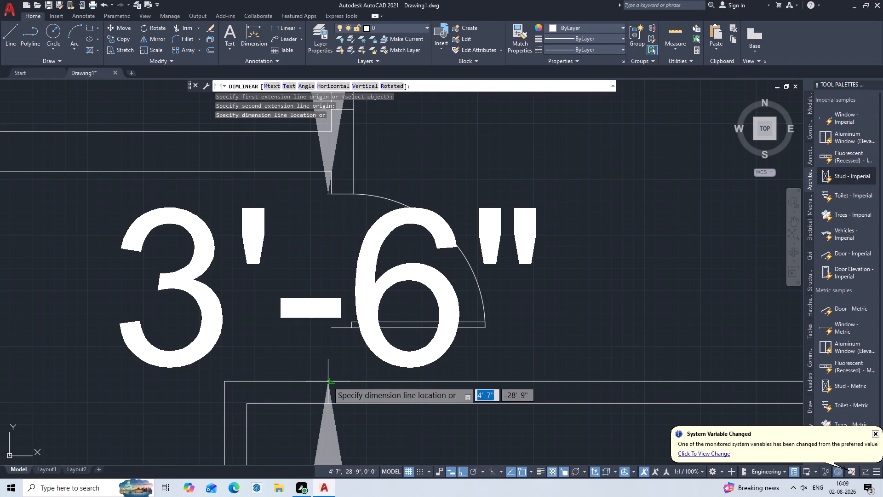
key(Escape)
Scale the door block from its upper outer corner by reference, taking its current opening width as reference and 3'6" as new length.
click(459, 216)
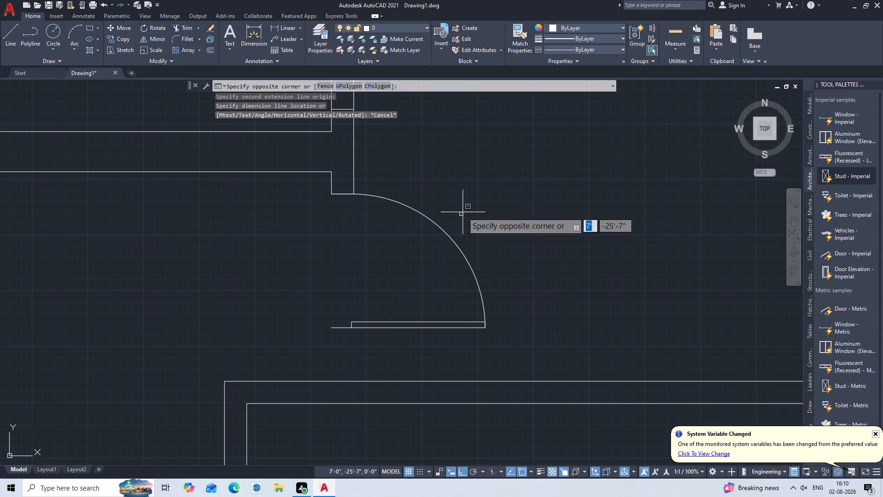
click(411, 309)
text(SC)
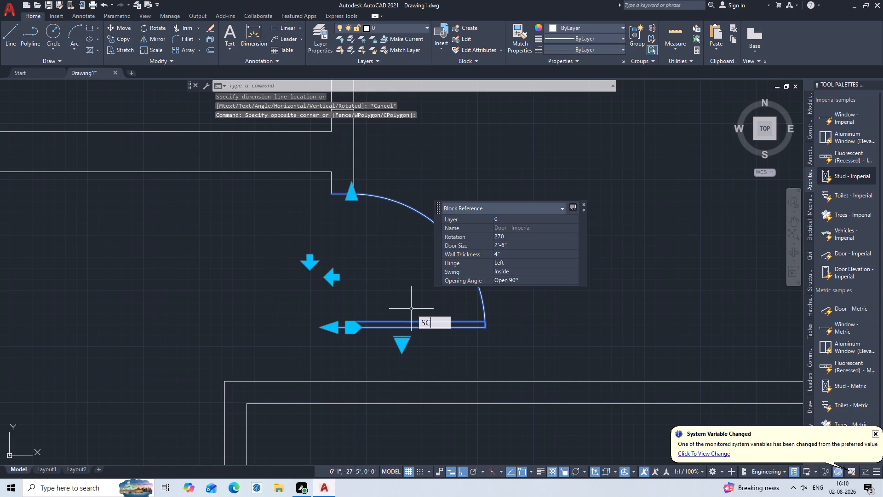
key(Return)
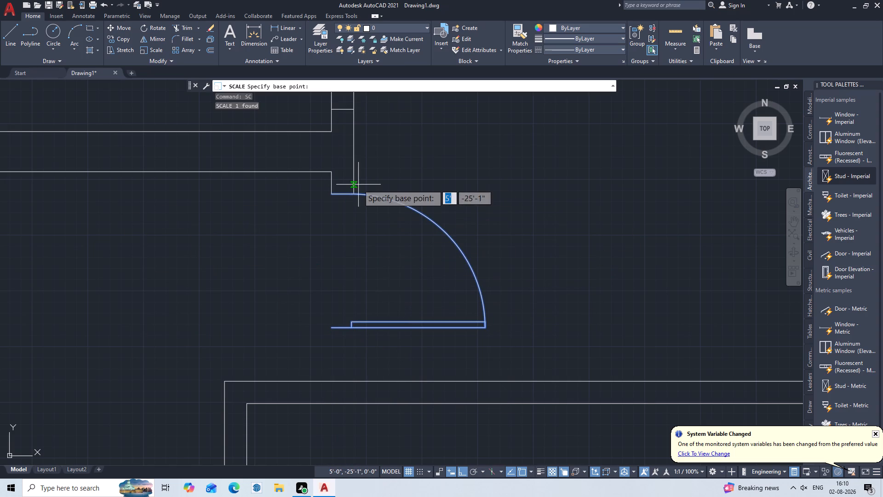
click(329, 194)
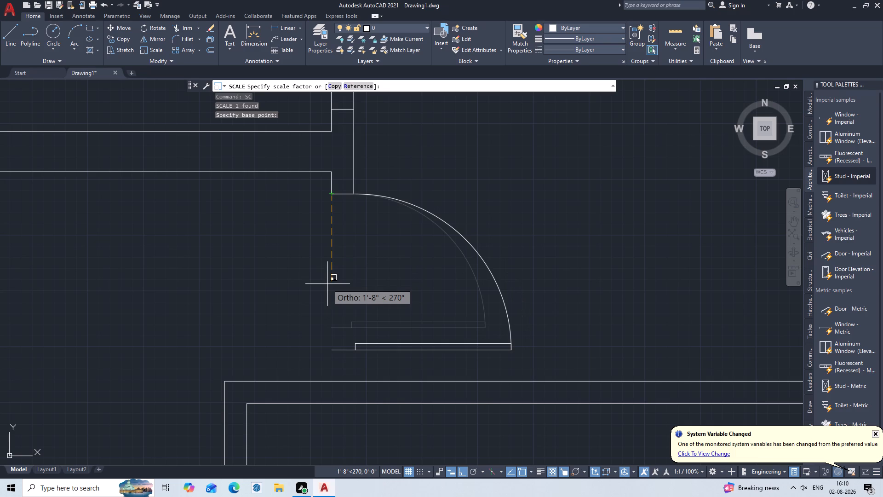
key(r)
key(Return)
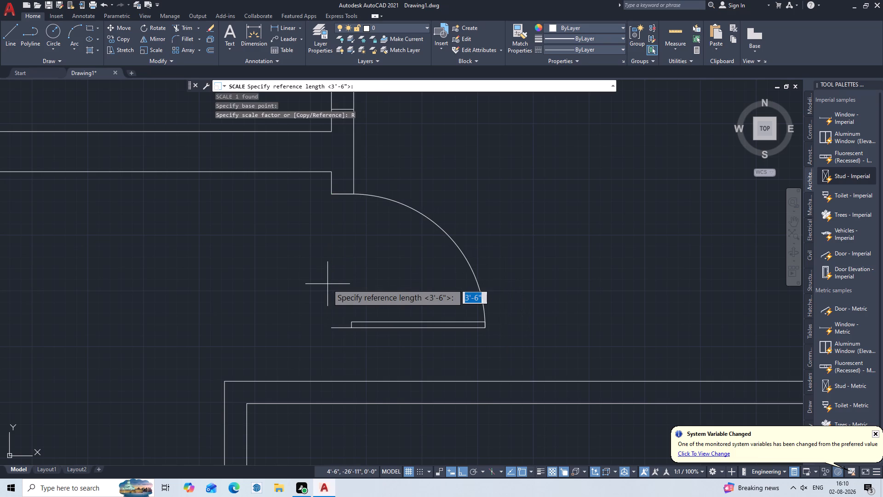
click(334, 194)
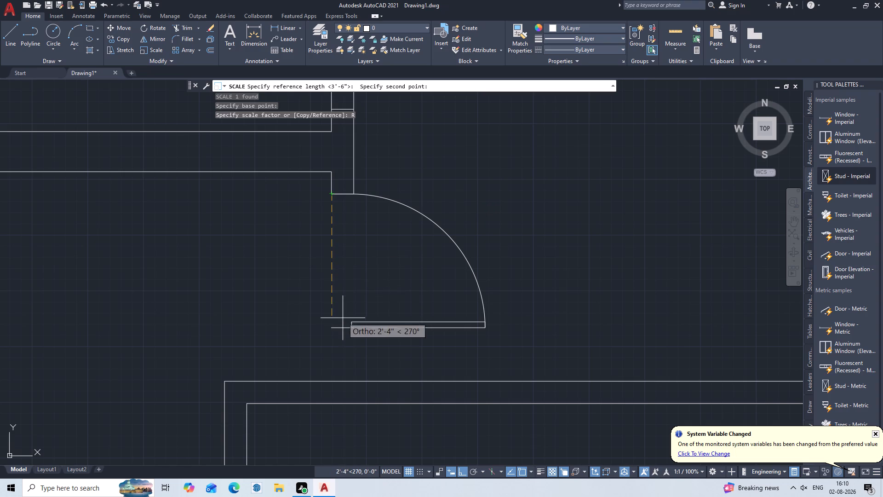
click(332, 327)
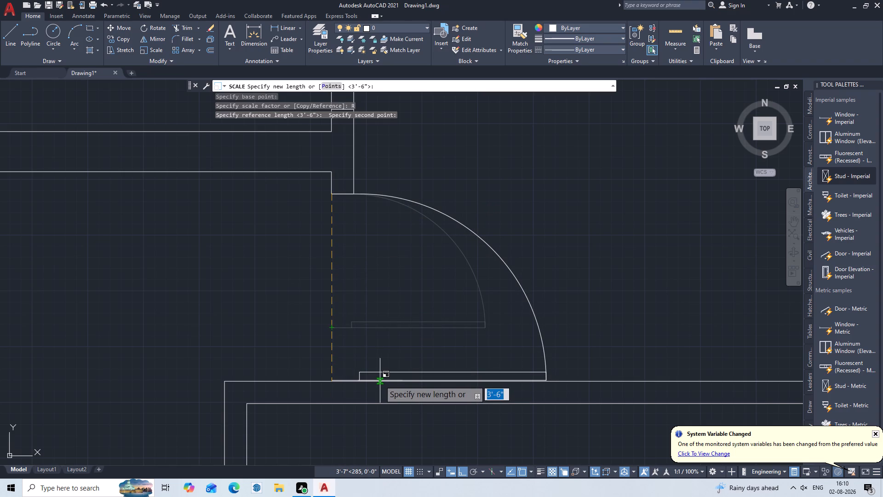
key(3)
key(apostrophe)
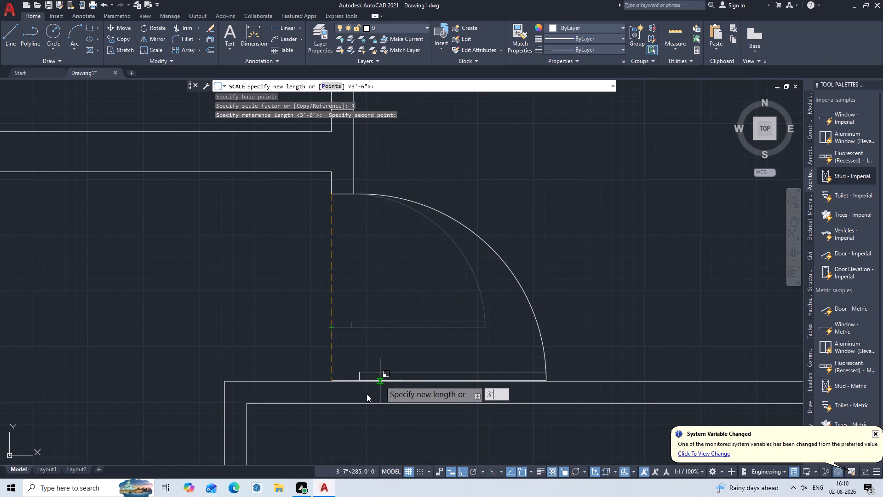
key(6)
key(shift+quotedbl)
key(Return)
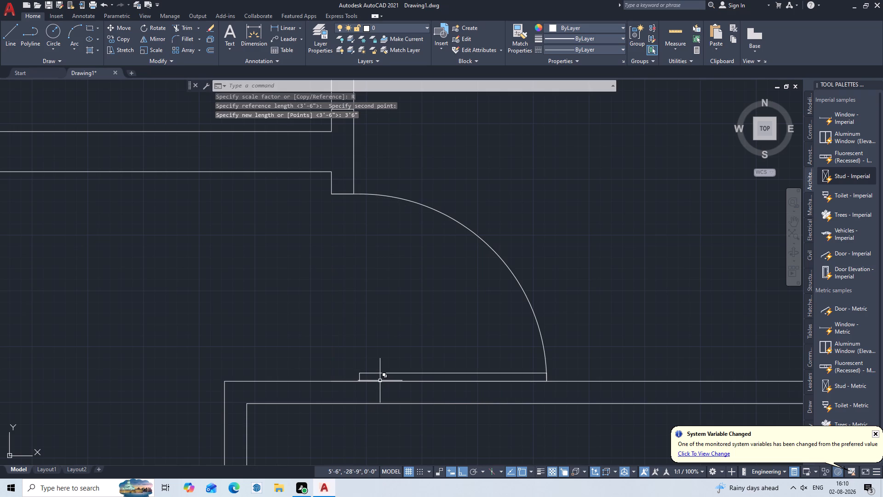
key(Escape)
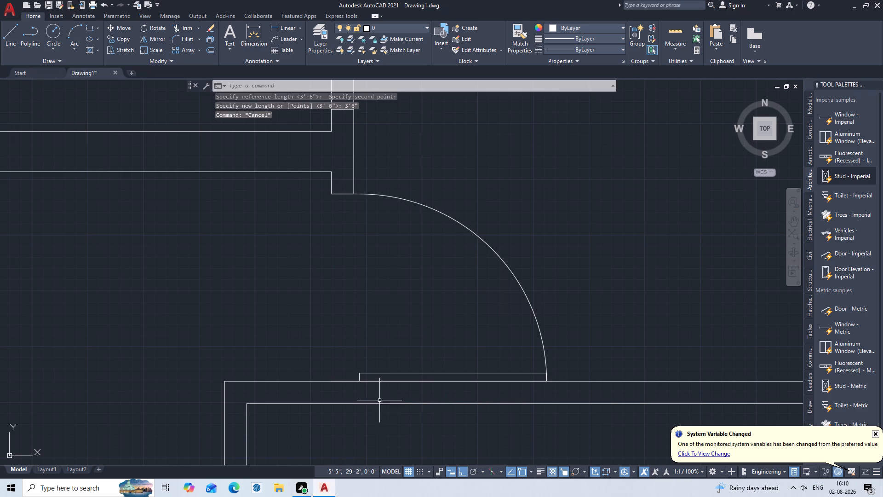
Look over the floor plan from the top room down to the bottom rooms for walls that still need doors.
scroll(378, 324, down, 2)
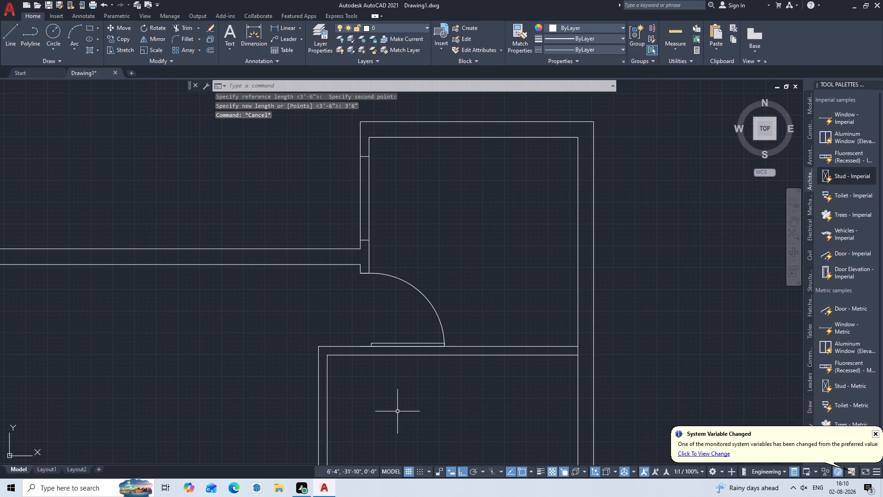
middle_drag(397, 410, 451, 382)
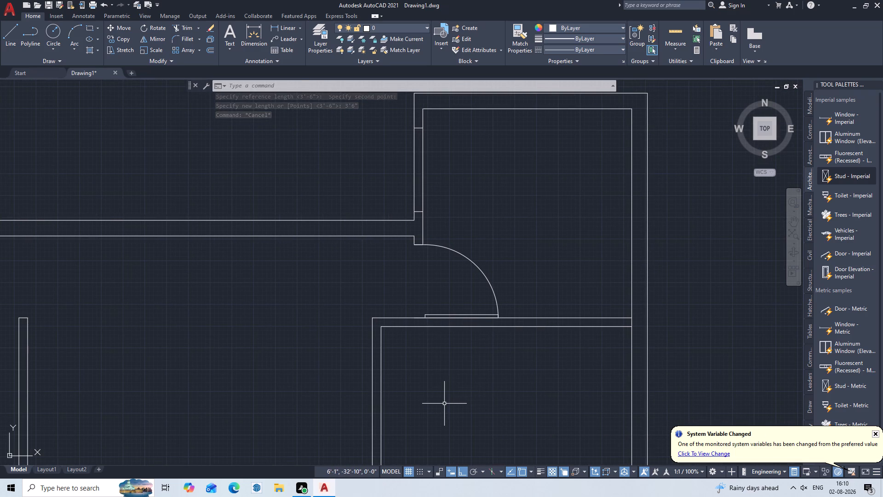
scroll(444, 405, down, 2)
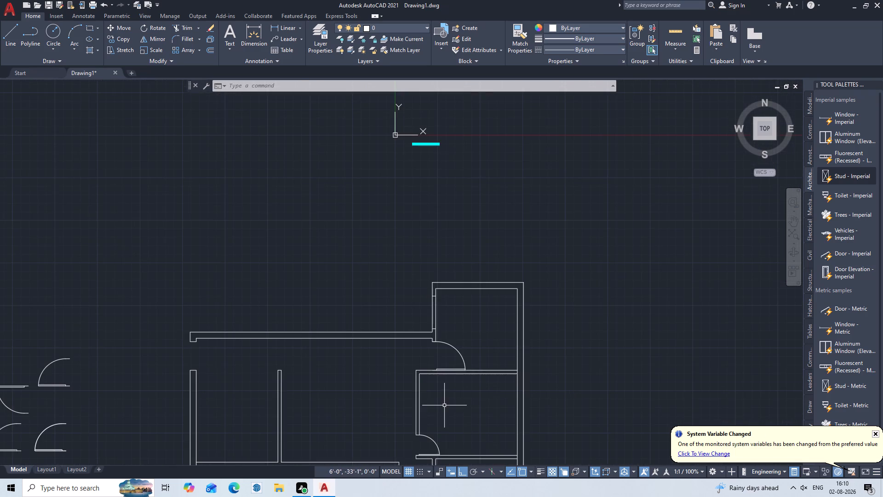
middle_drag(444, 390, 418, 292)
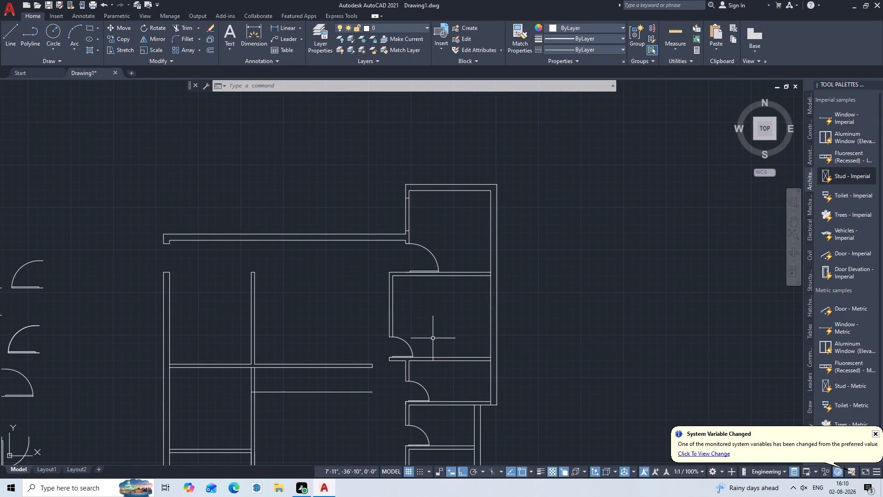
middle_drag(440, 350, 424, 223)
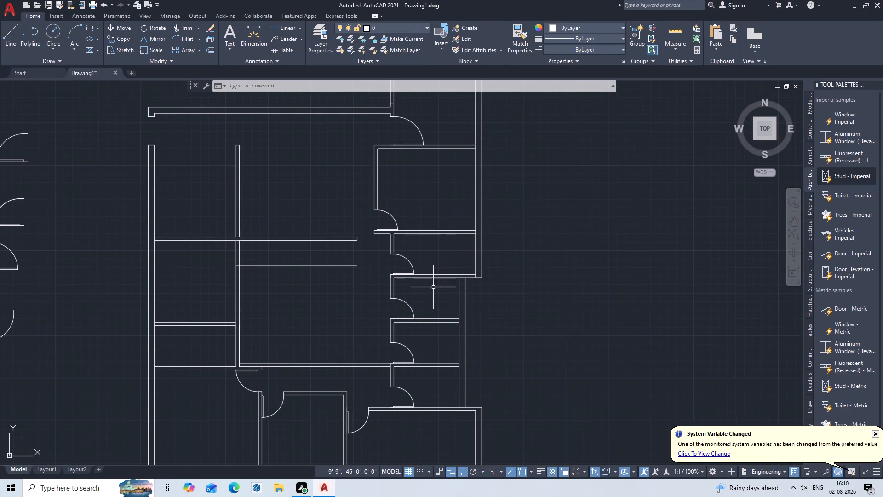
middle_drag(442, 361, 470, 251)
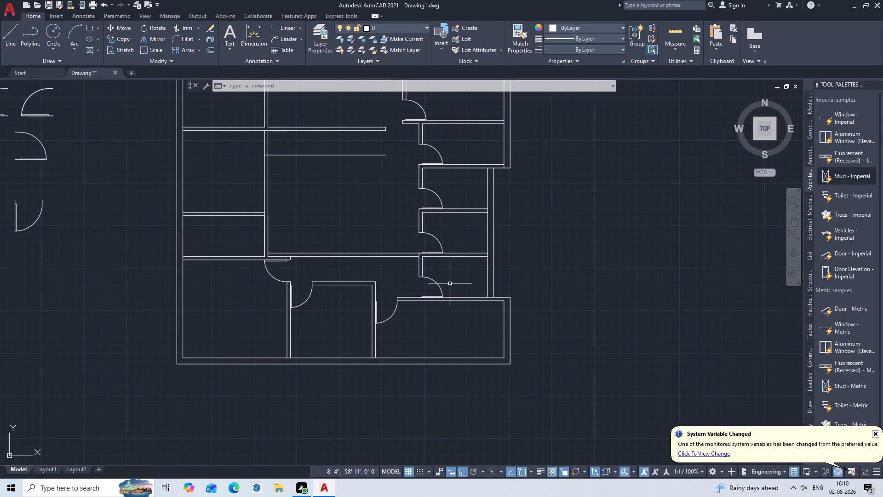
middle_drag(377, 328, 532, 428)
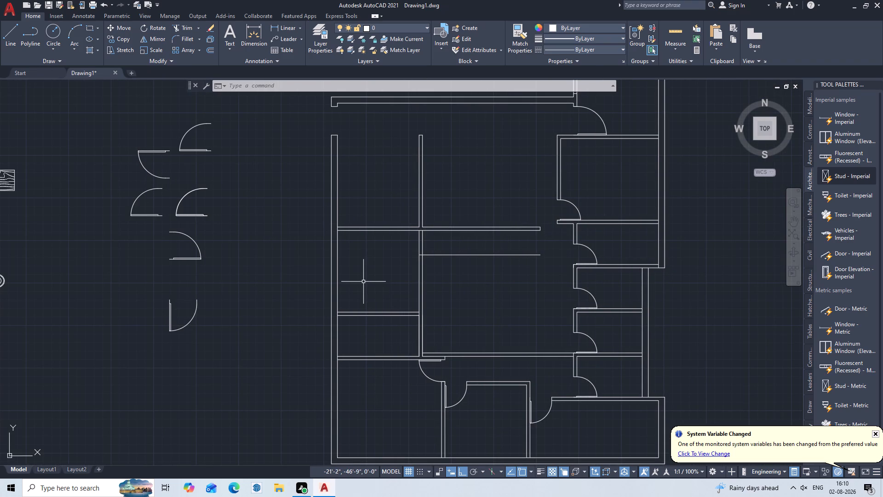
middle_drag(363, 282, 375, 308)
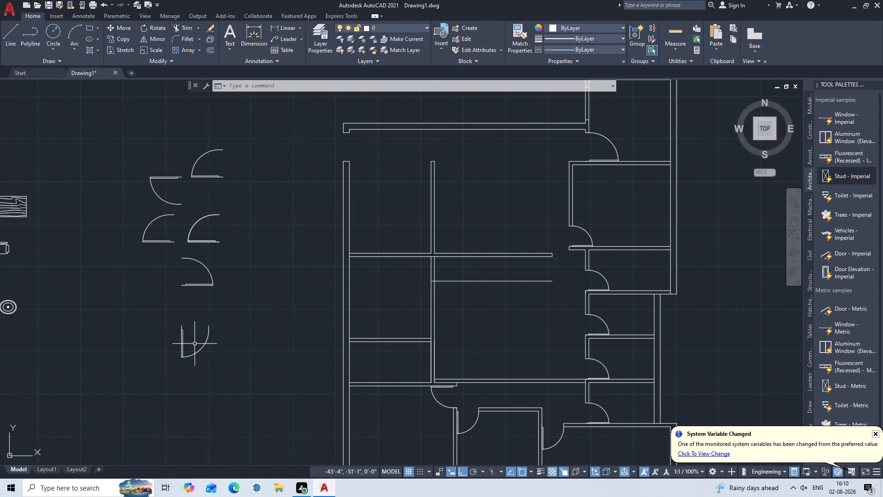
Mirror the lowest spare door block outside the plan about the vertical line along its leaf, erasing the source.
scroll(193, 340, up, 2)
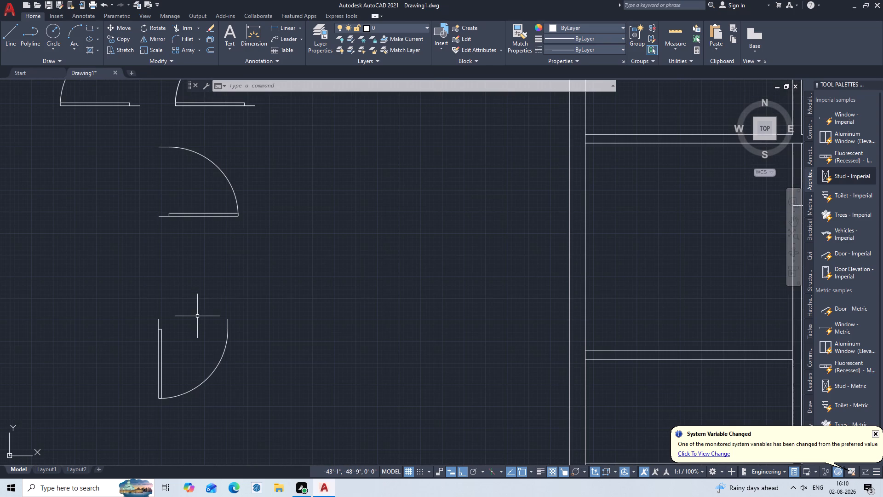
key(m)
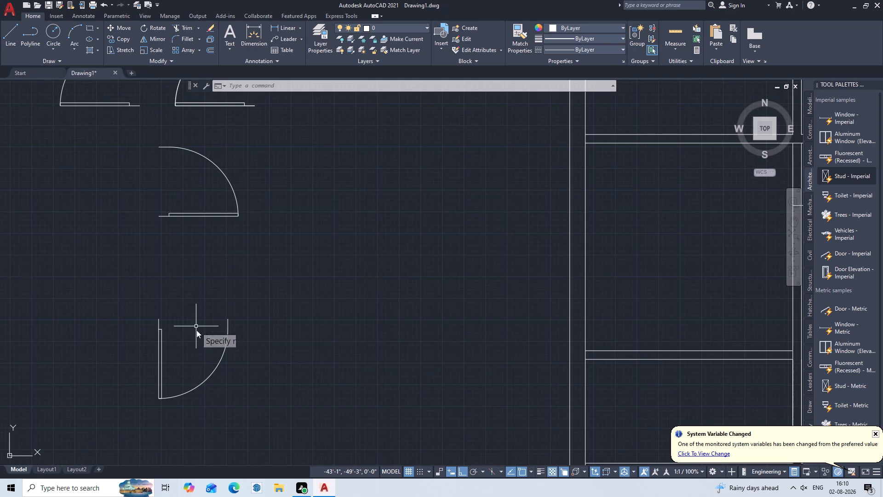
key(i)
key(Return)
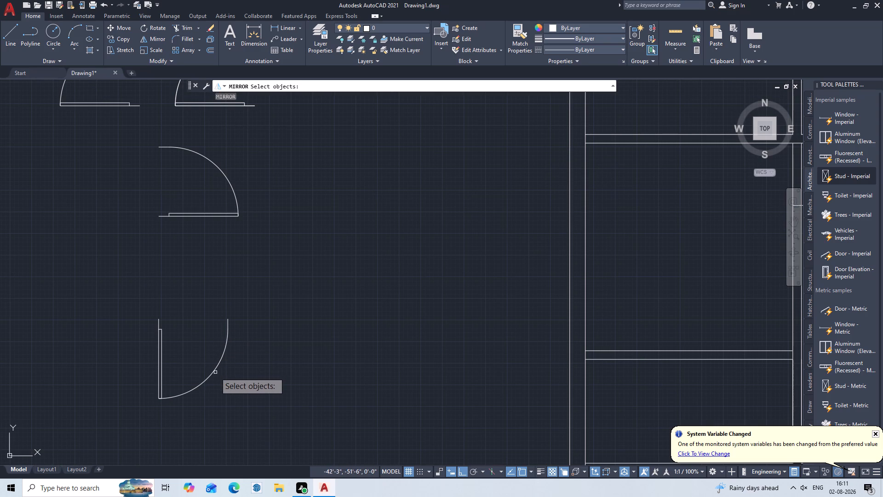
click(204, 376)
click(178, 417)
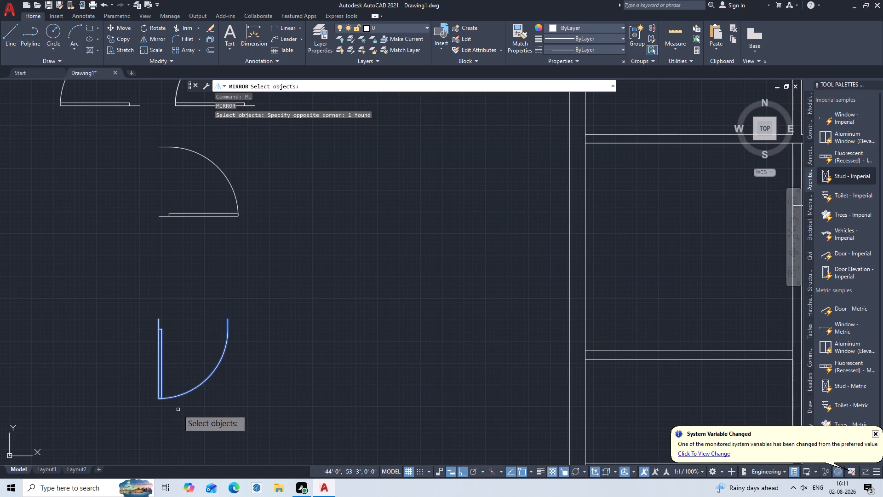
key(Return)
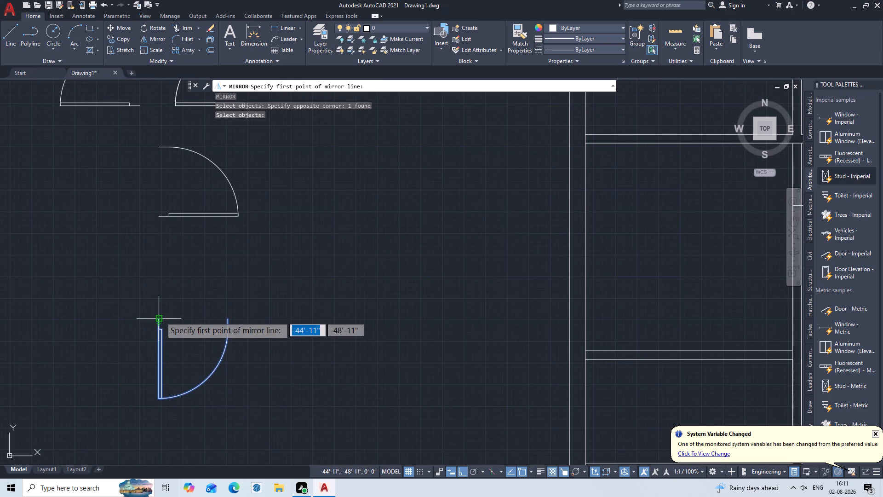
click(161, 317)
click(149, 407)
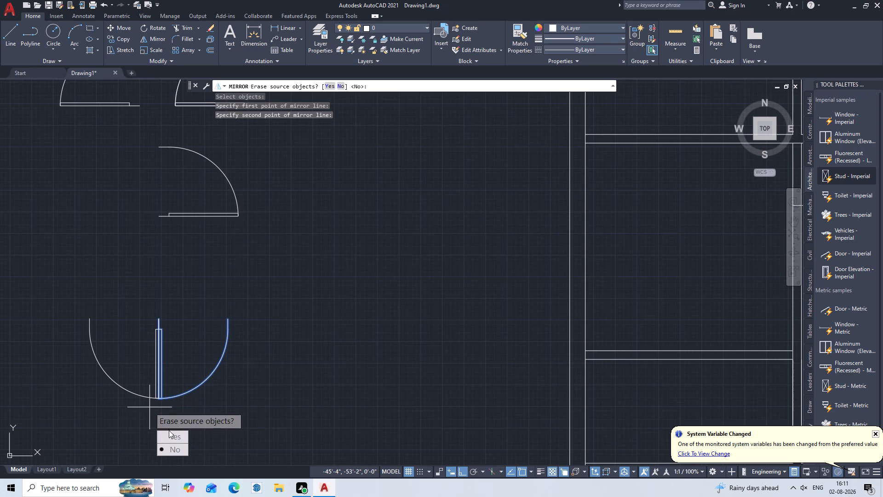
drag(170, 433, 149, 407)
Copy the mirrored spare door block from its upper leaf-side corner to where the small left room's top wall meets the vertical partition.
drag(205, 289, 199, 298)
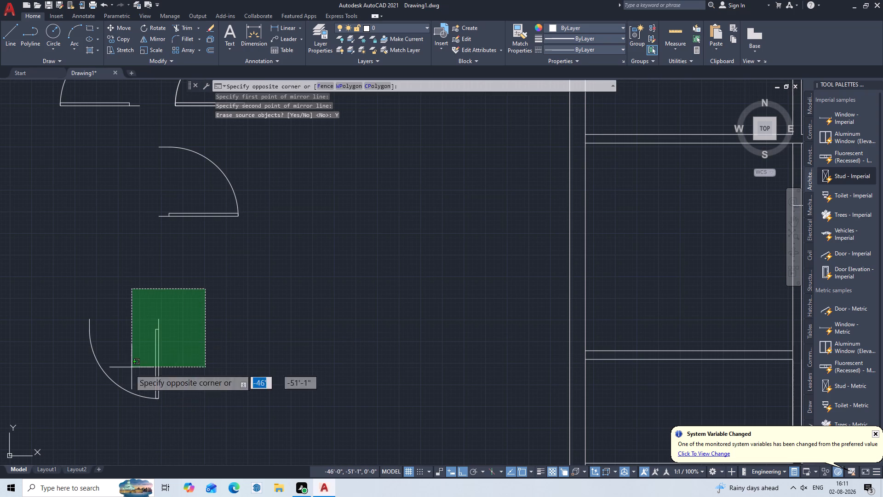
click(83, 416)
text(COP)
key(Return)
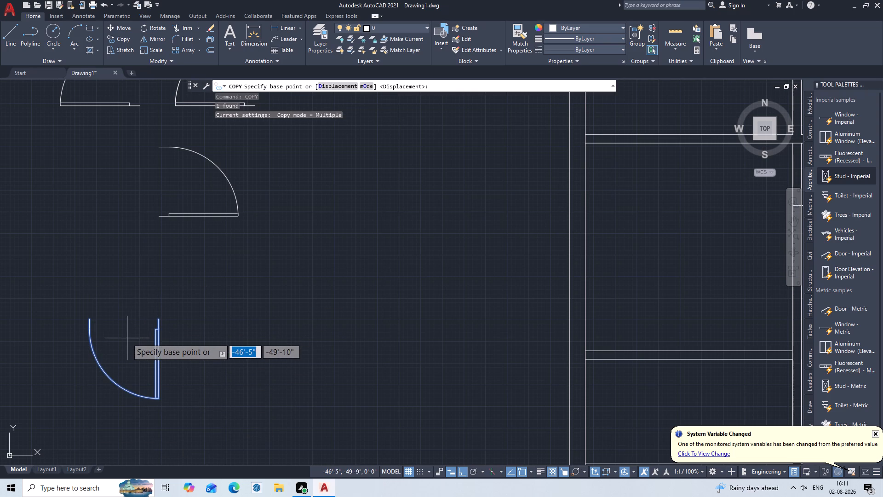
click(159, 319)
drag(158, 321, 170, 319)
scroll(378, 306, down, 2)
middle_drag(379, 311, 212, 280)
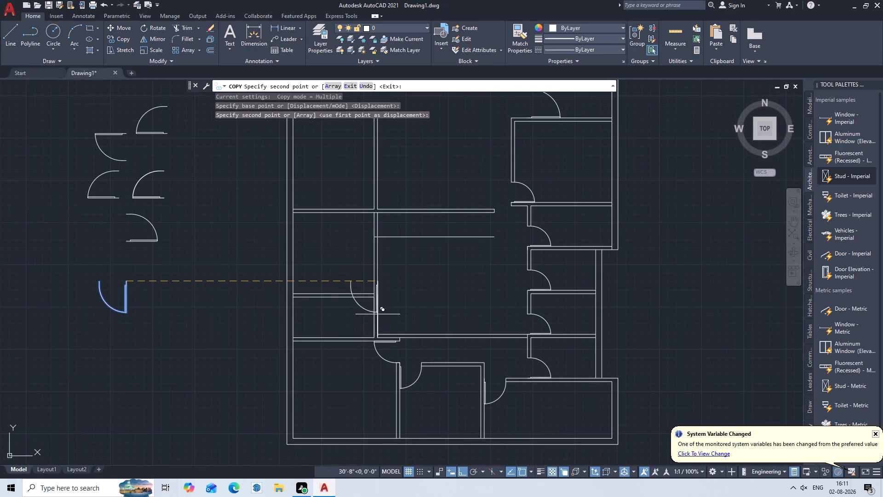
scroll(336, 344, up, 2)
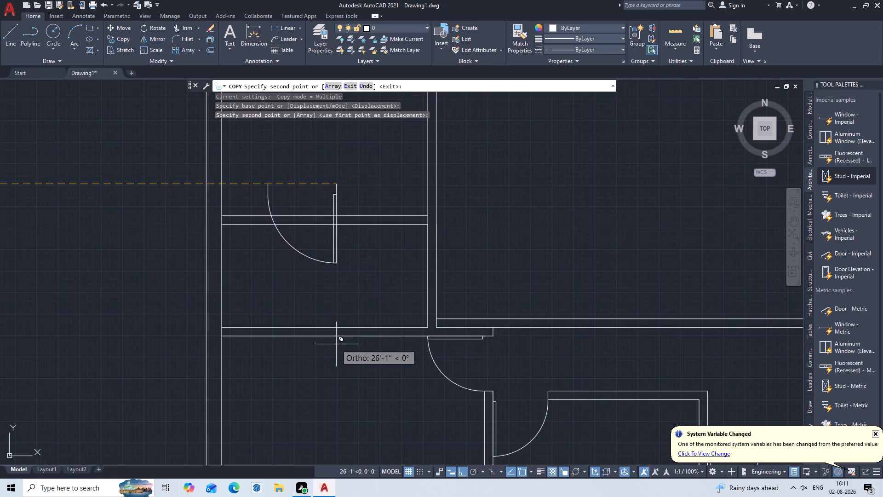
double_click(426, 216)
key(Escape)
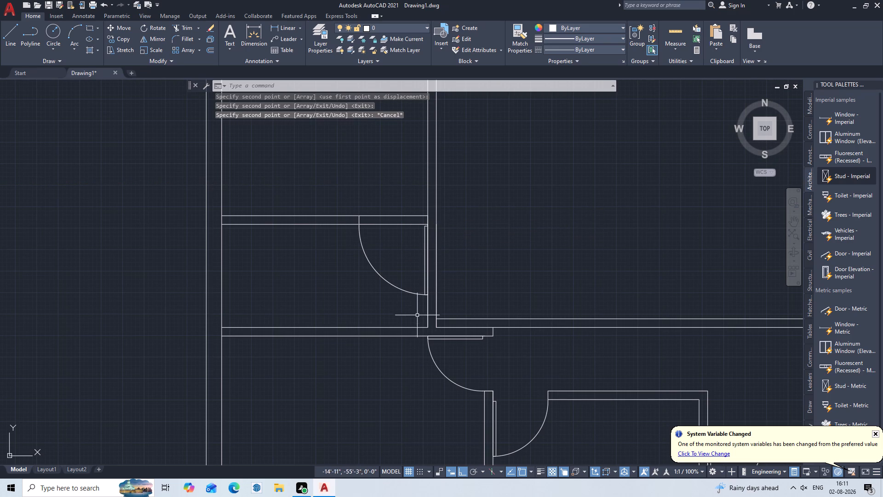
Scale the copied door from its upper corner by reference, taking its full vertical length as reference and 2'3" as new length.
double_click(408, 266)
double_click(377, 296)
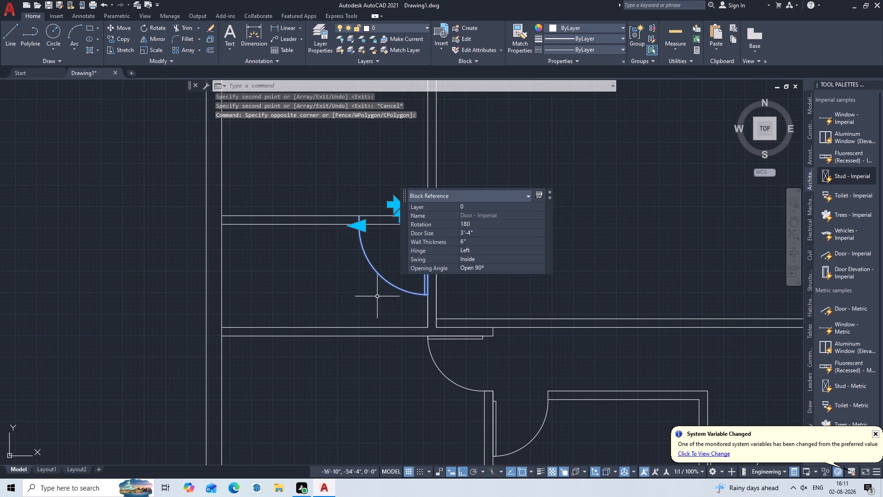
text(SC)
key(Return)
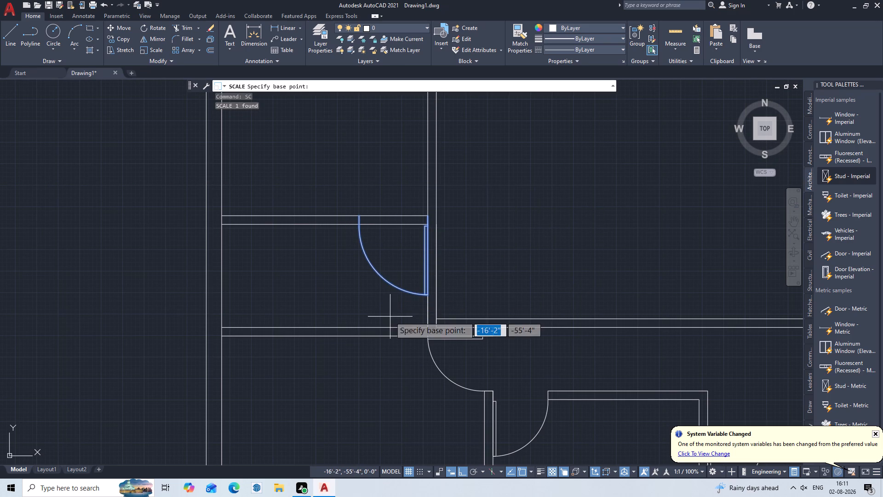
double_click(428, 214)
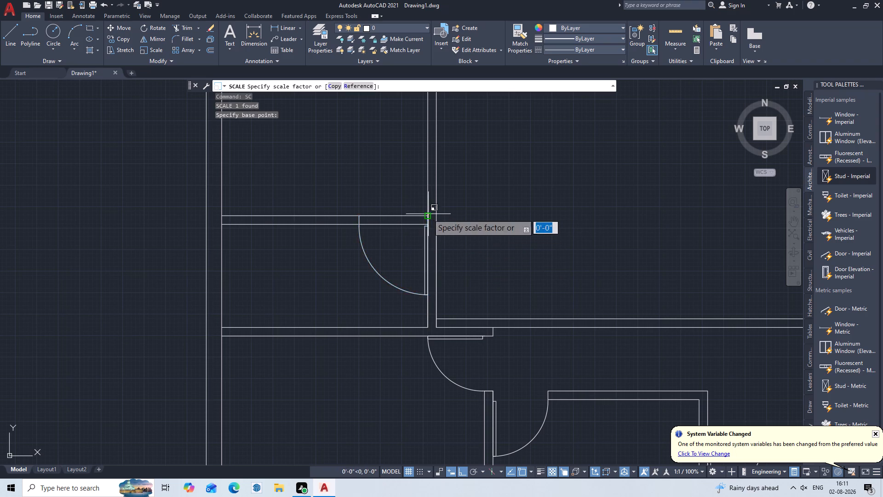
key(t)
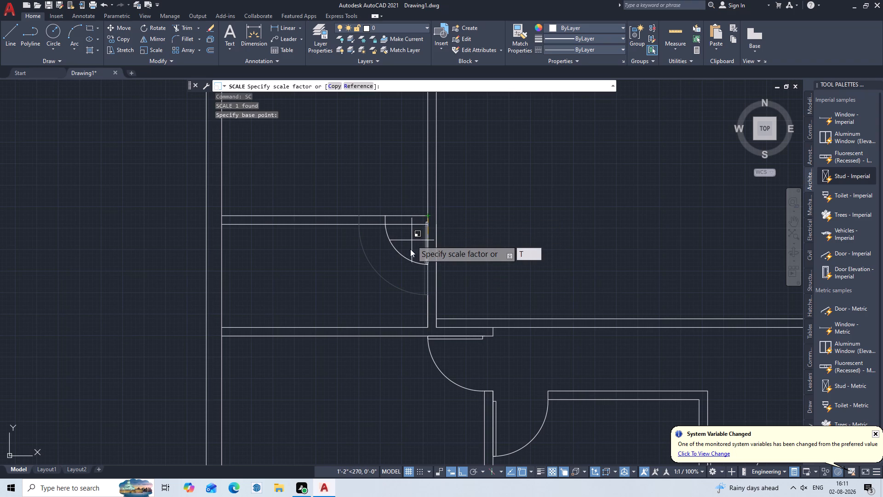
key(BackSpace)
key(t)
key(BackSpace)
key(r)
key(Return)
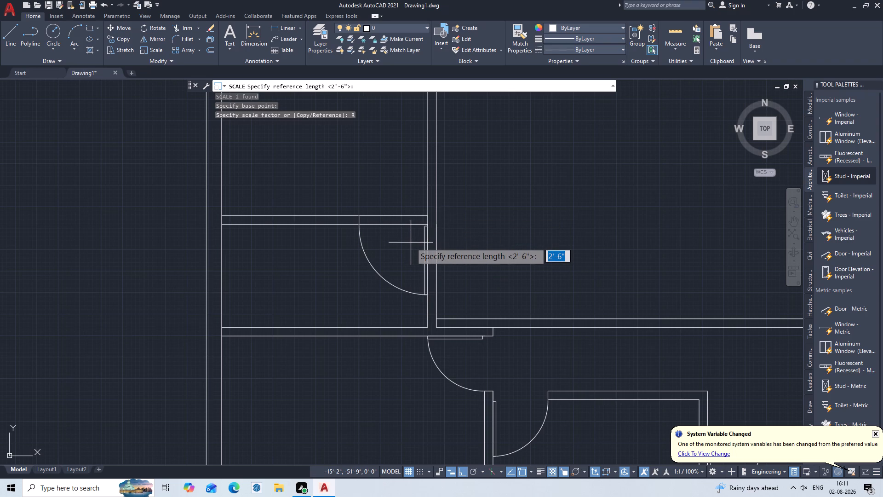
double_click(426, 215)
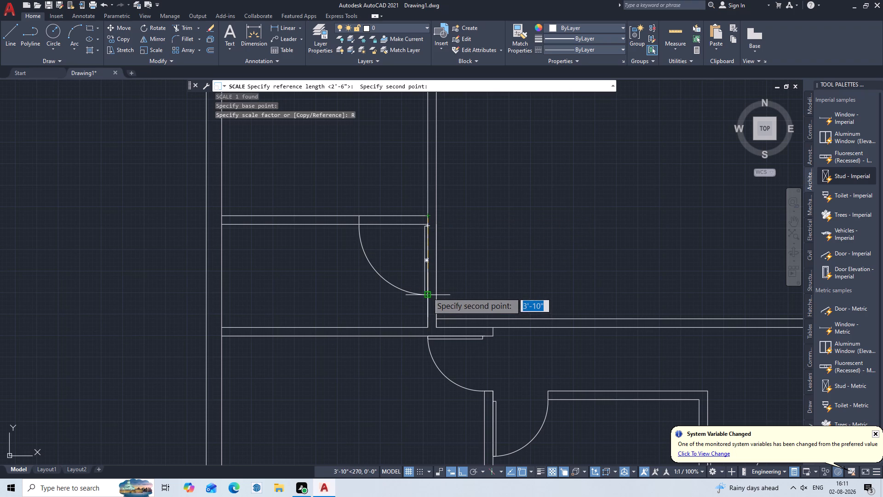
click(427, 292)
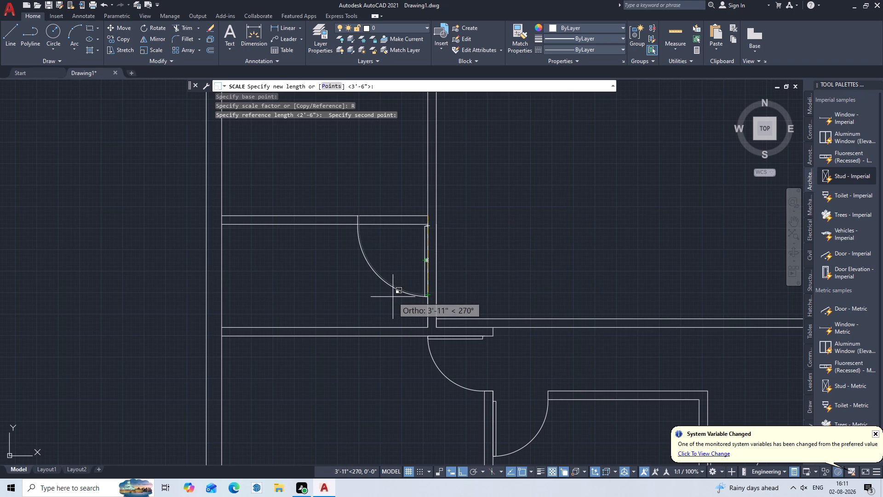
text(2'3)
key(shift+quotedbl)
key(Return)
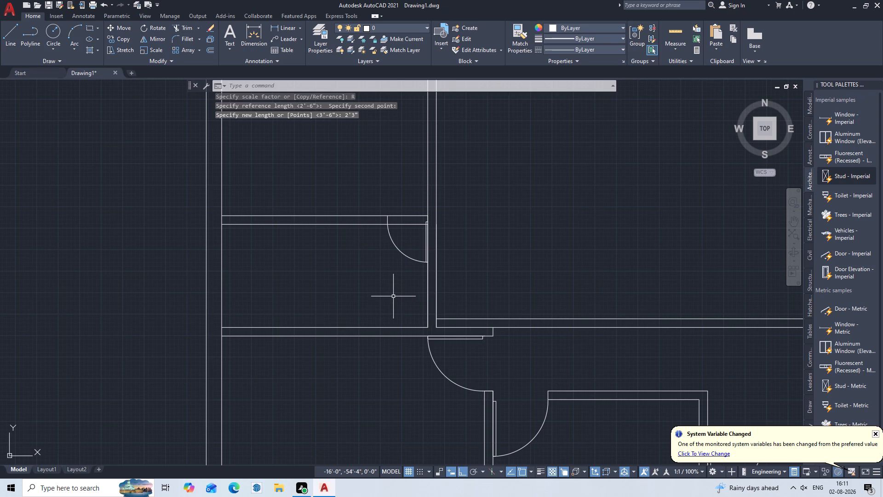
Trim both lines of the small left room's top wall across the new door's opening.
key(Escape)
text(TR)
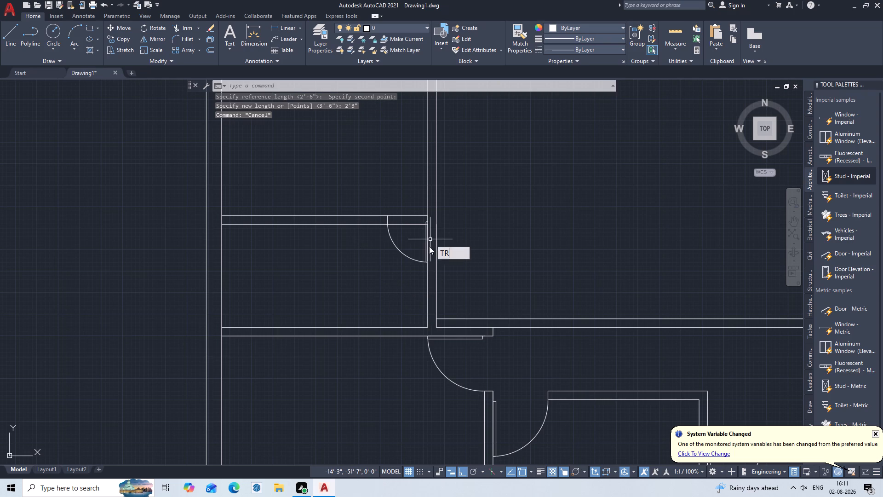
key(Return)
key(Return)
double_click(413, 201)
click(400, 243)
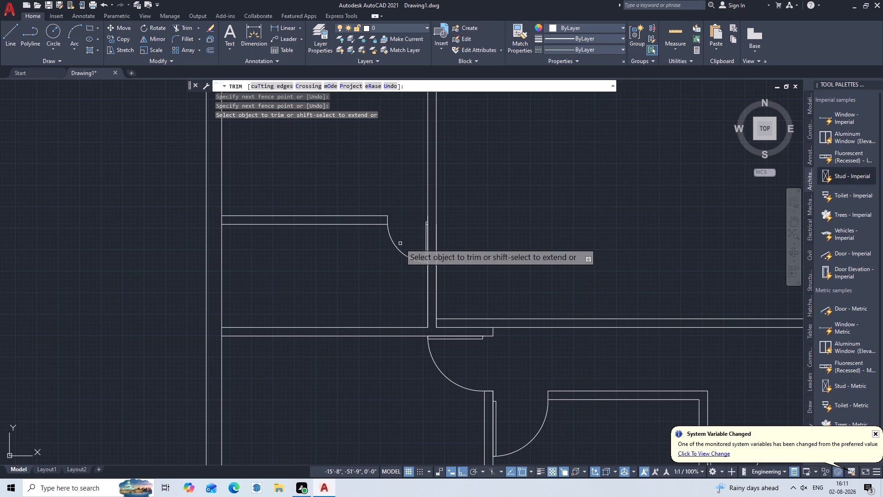
key(Escape)
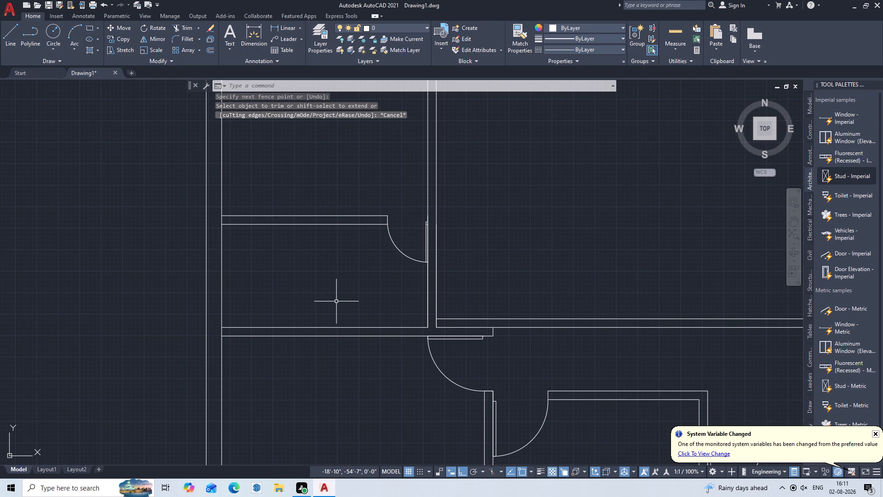
Look over the floor plan's rooms and partitions for walls that still need doors.
middle_drag(382, 206, 384, 351)
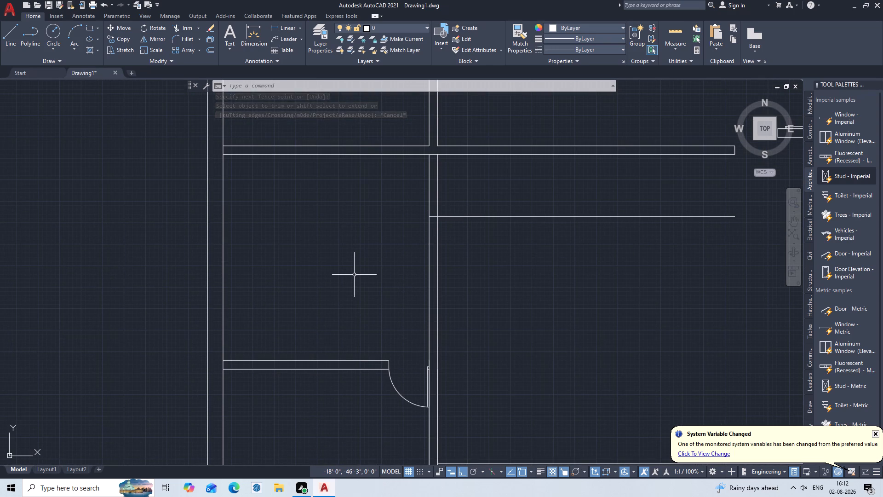
middle_drag(354, 275, 361, 296)
scroll(356, 285, down, 1)
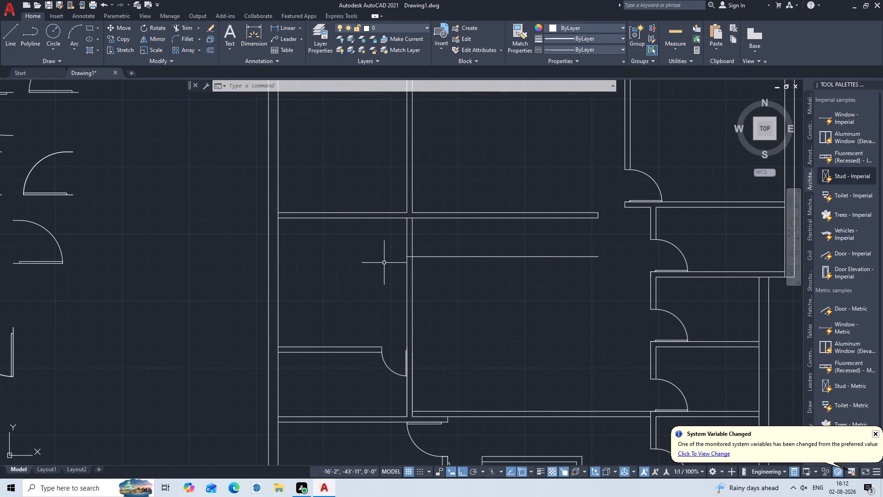
scroll(384, 263, down, 1)
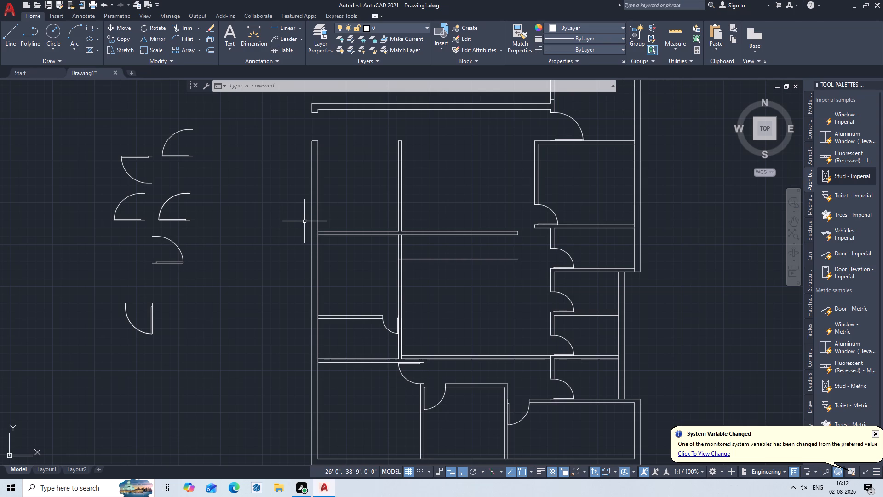
scroll(304, 221, down, 1)
middle_drag(351, 163, 308, 215)
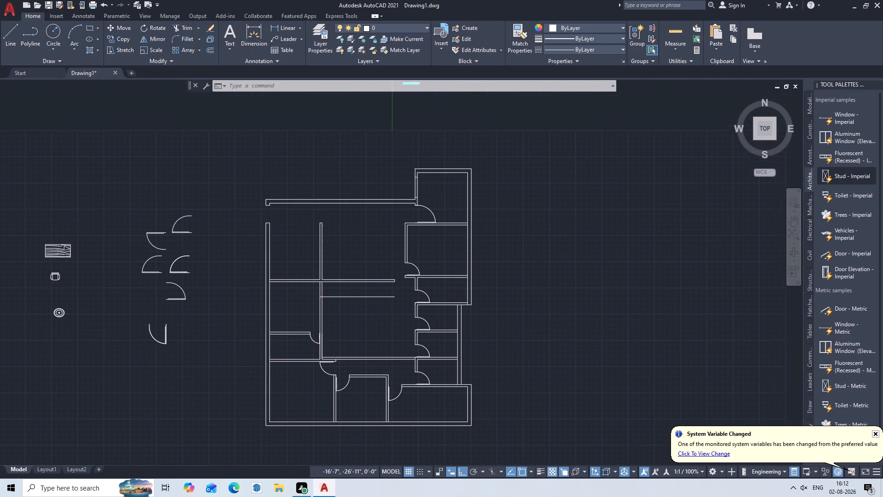
scroll(373, 272, up, 2)
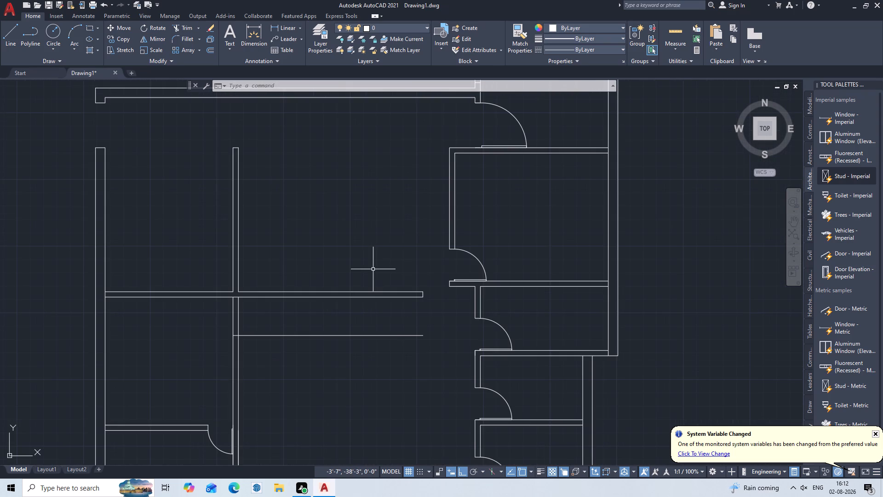
middle_drag(404, 330, 403, 280)
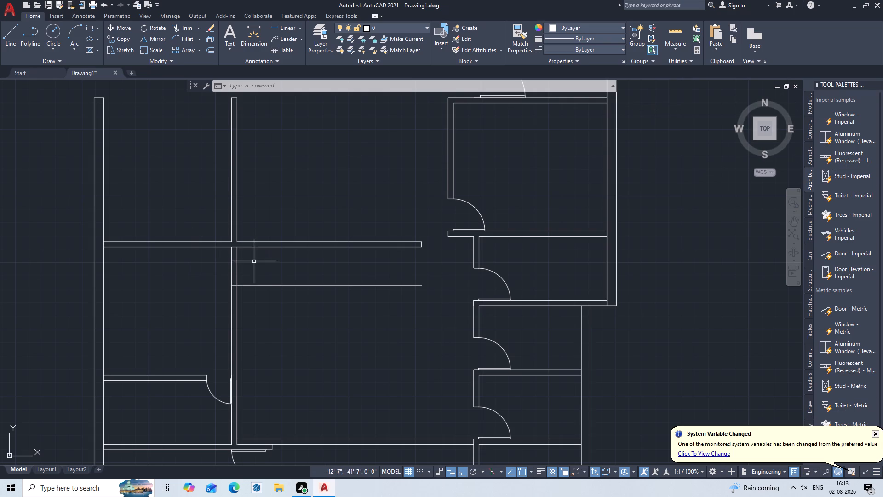
middle_drag(228, 346, 488, 348)
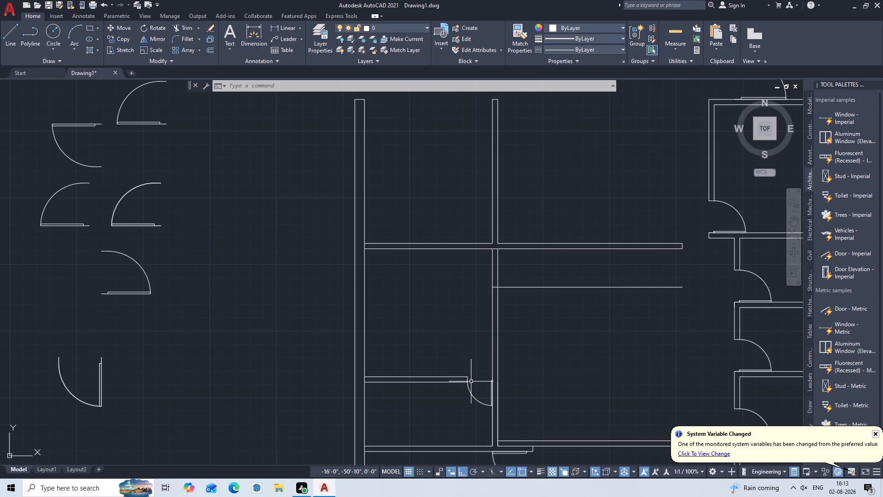
middle_drag(470, 383, 467, 337)
middle_drag(470, 370, 453, 310)
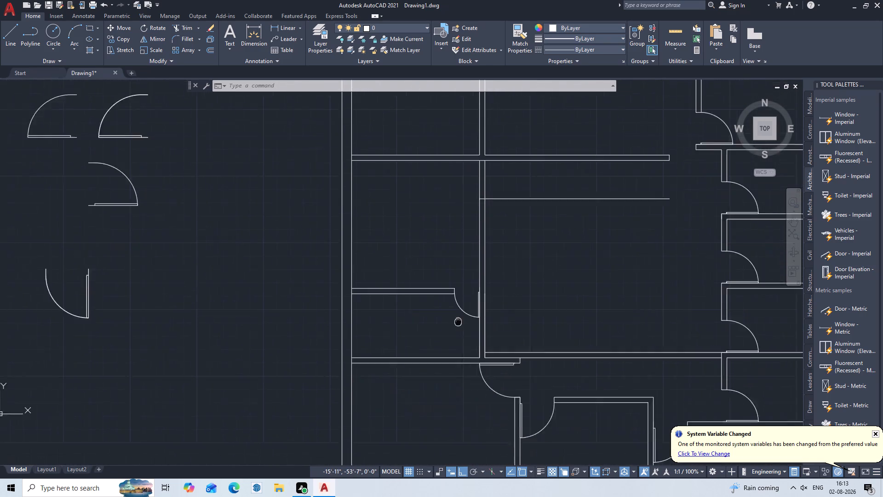
middle_drag(453, 310, 431, 253)
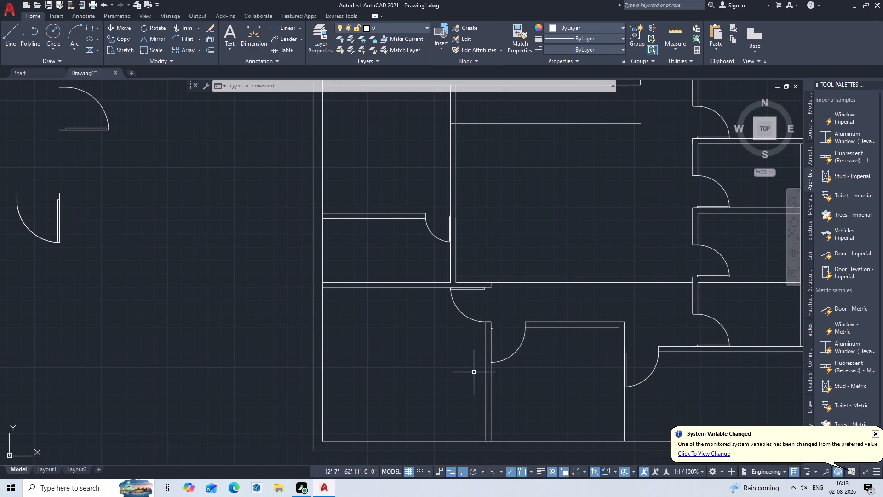
middle_drag(409, 272, 427, 408)
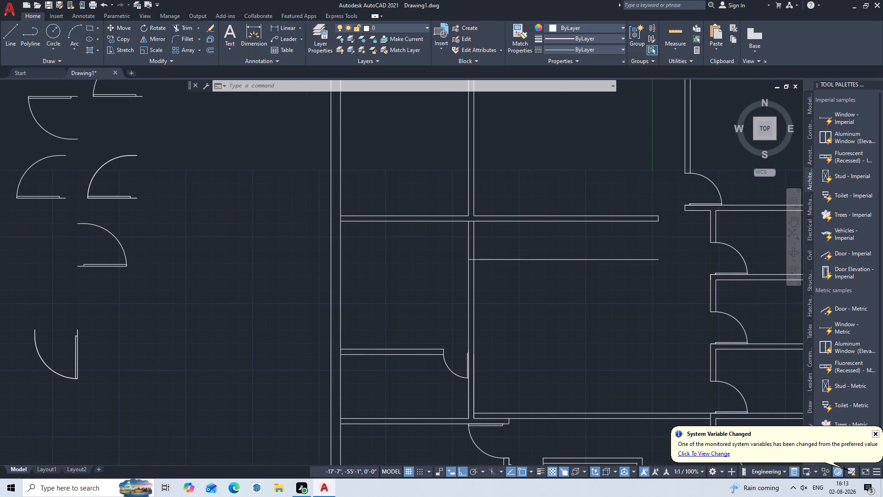
right_click(427, 408)
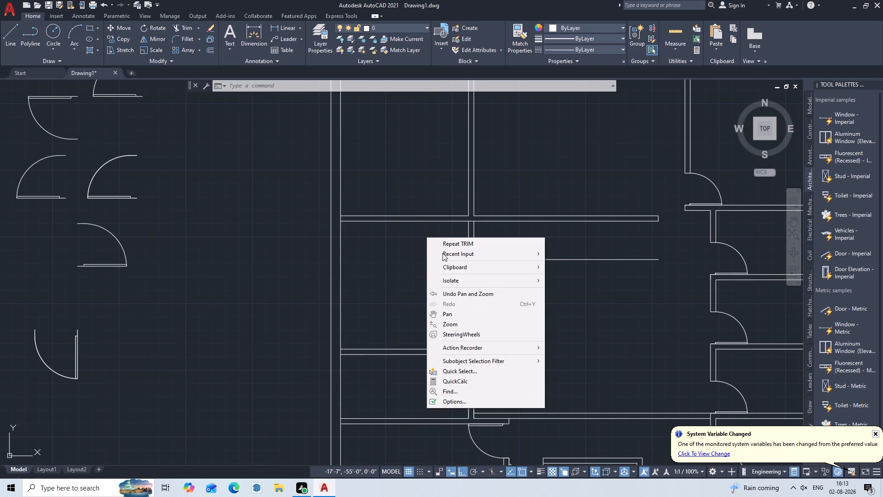
key(Escape)
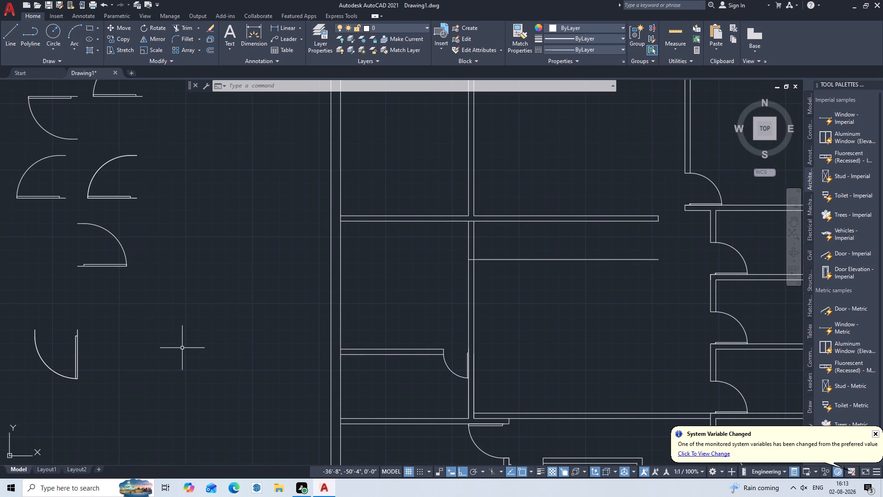
Copy the spare door block with its leaf on top from its upper wall-side corner to the vertical partition's junction beneath the middle horizontal wall.
middle_drag(182, 348, 457, 302)
scroll(456, 303, down, 2)
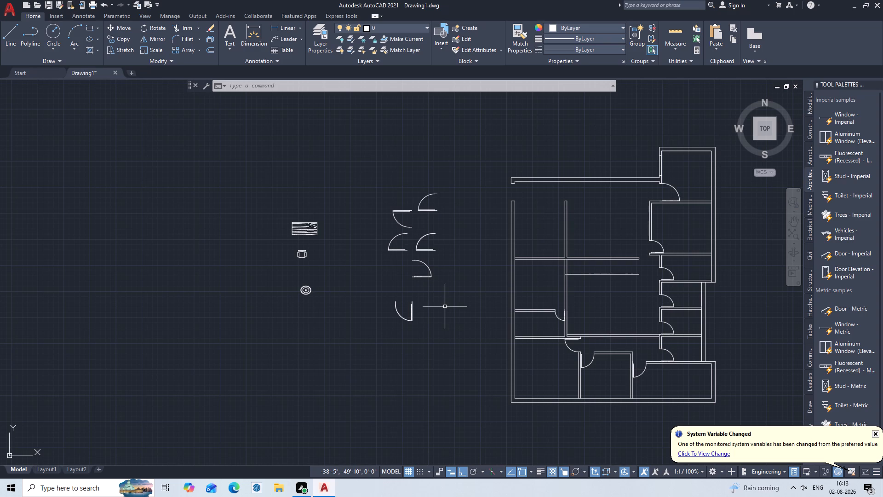
middle_drag(441, 289, 430, 335)
scroll(401, 272, up, 2)
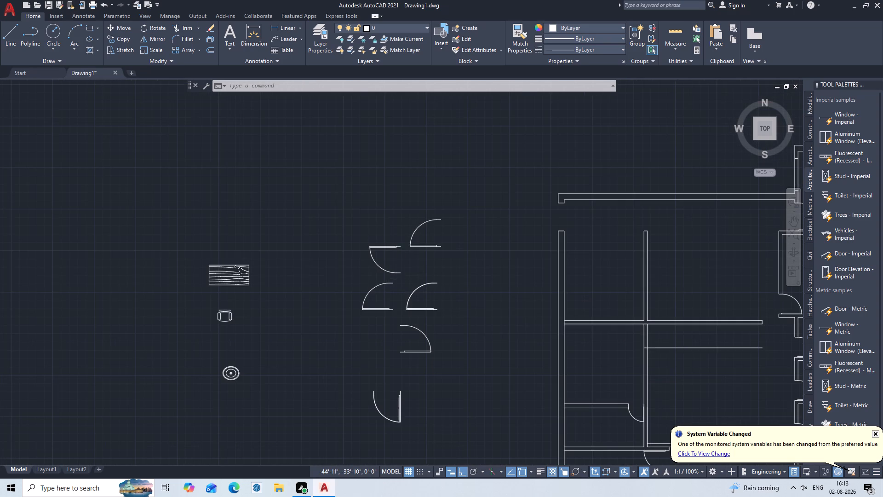
click(399, 217)
click(342, 267)
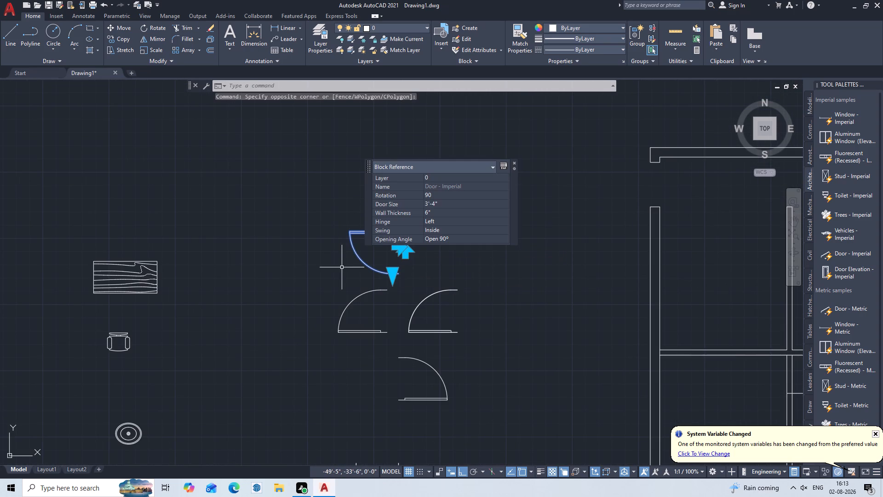
text(COP)
key(Return)
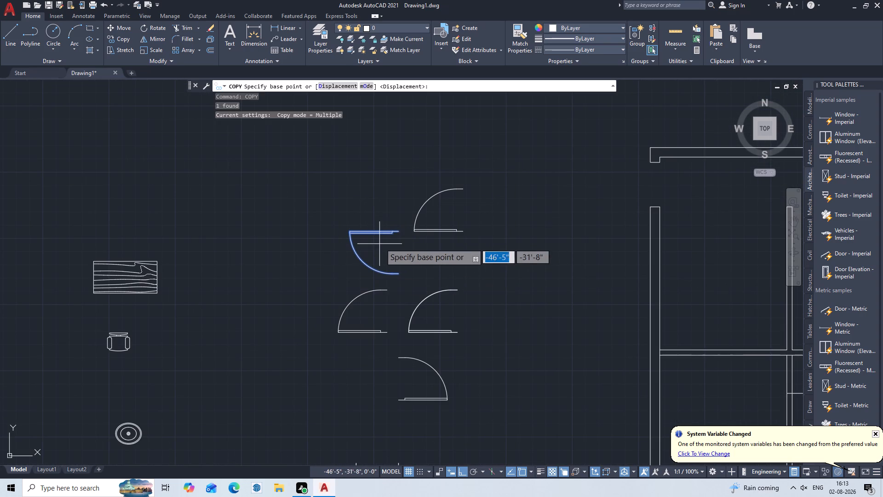
click(398, 230)
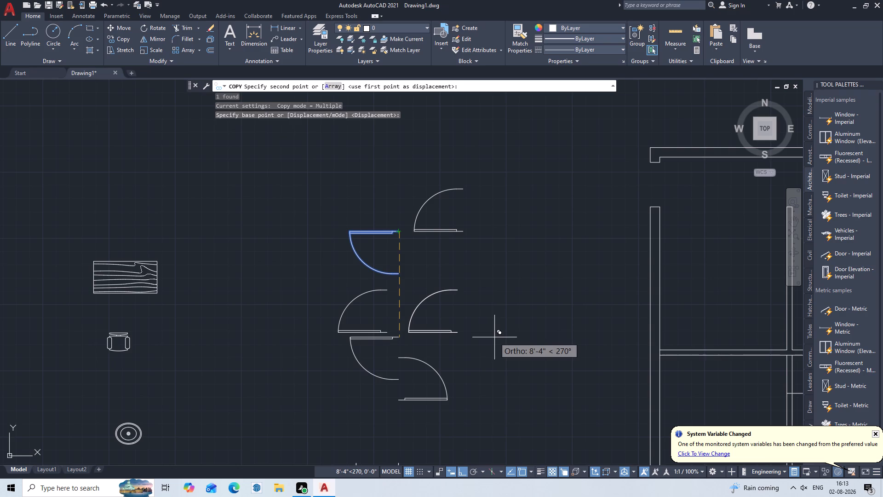
middle_drag(494, 337, 436, 310)
scroll(420, 352, down, 1)
middle_drag(423, 356, 262, 197)
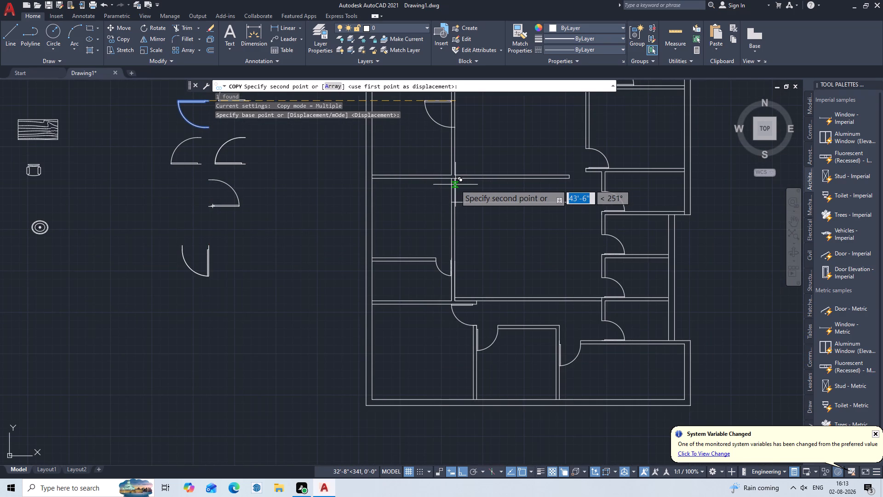
scroll(455, 185, up, 3)
click(447, 156)
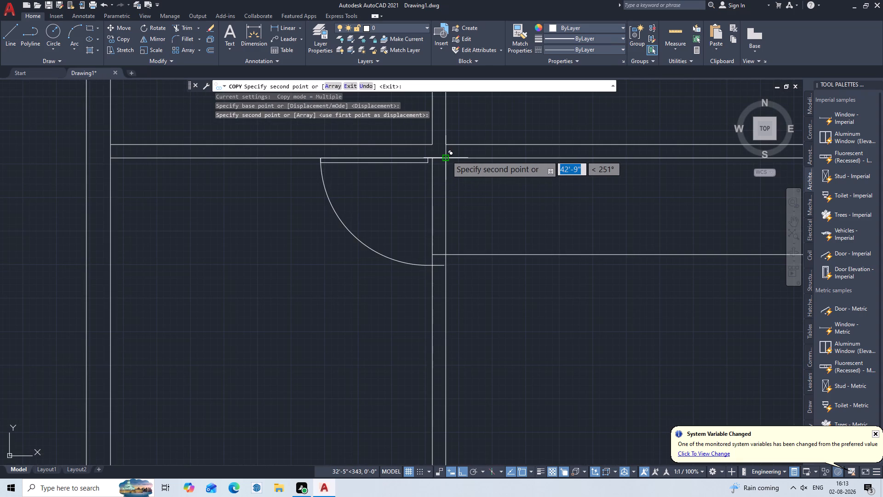
key(Escape)
Trim both lines of the vertical partition between the middle horizontal wall and the single horizontal line below it.
text(TR)
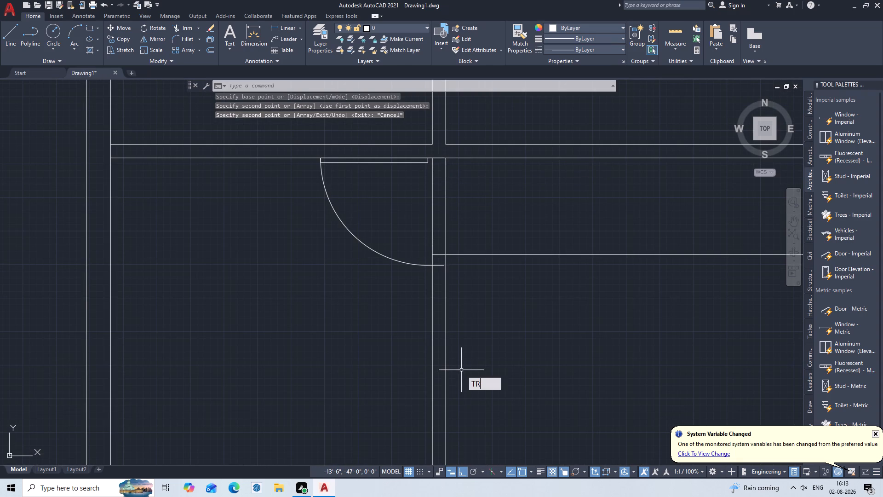
key(Return)
key(Return)
click(490, 179)
click(387, 231)
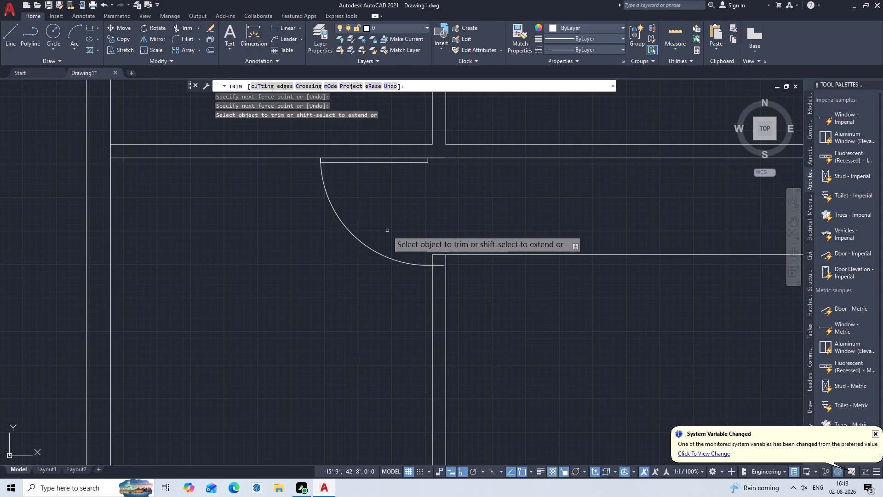
key(Escape)
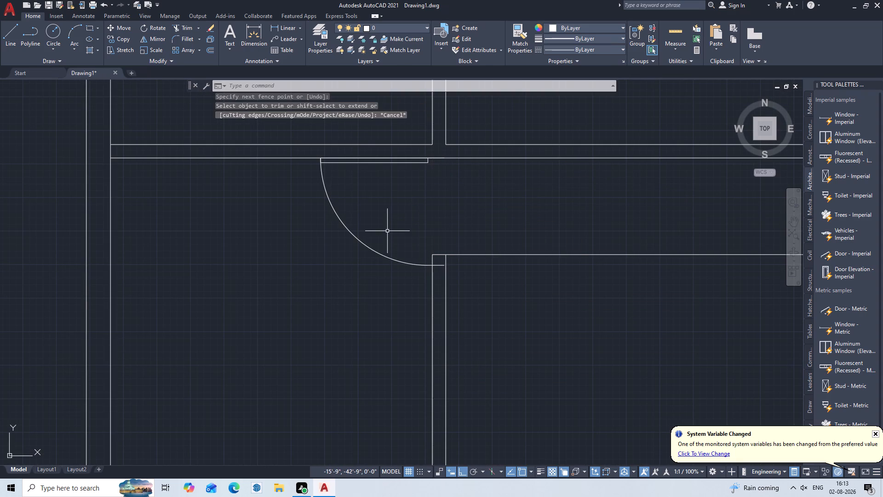
Scale the copied door from its upper wall-side corner by reference, taking its full vertical length as reference and 3'6" as new length.
scroll(499, 347, down, 1)
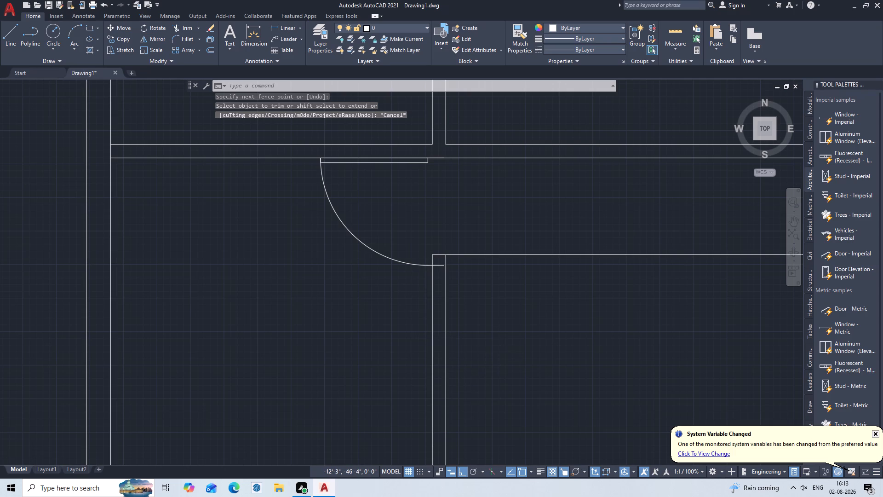
middle_drag(542, 359, 350, 311)
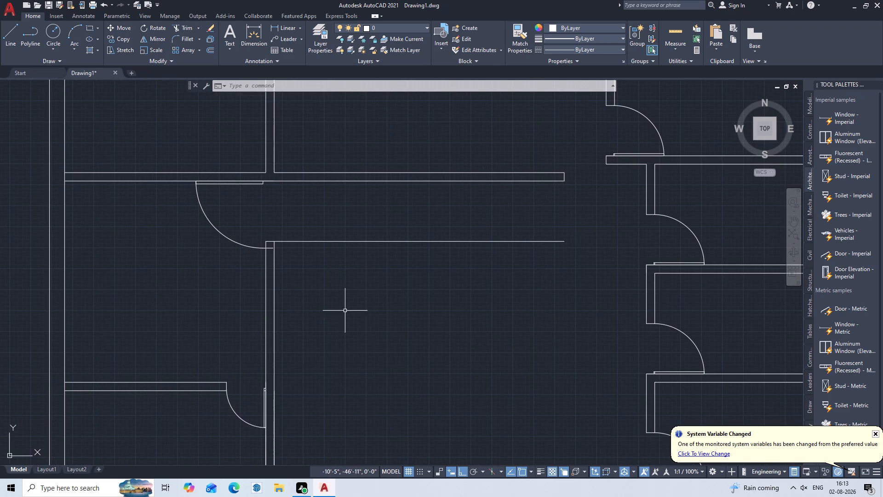
drag(261, 220, 252, 220)
click(201, 251)
text(SC)
key(Return)
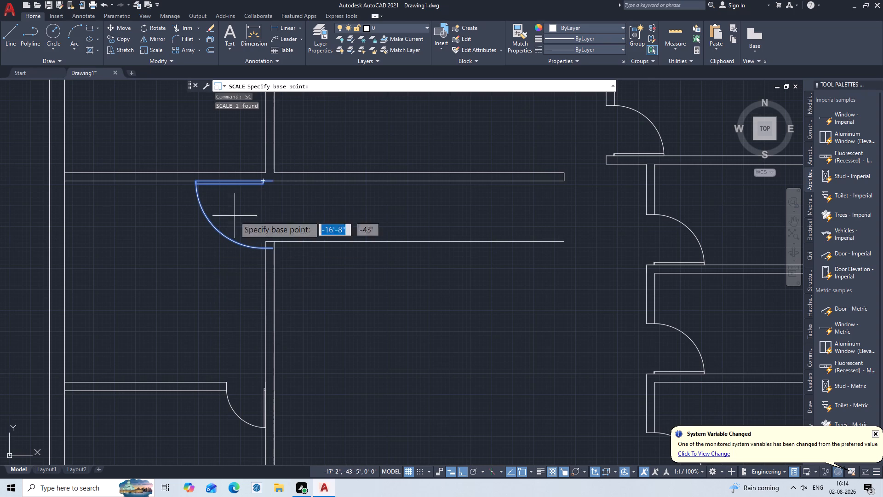
click(271, 179)
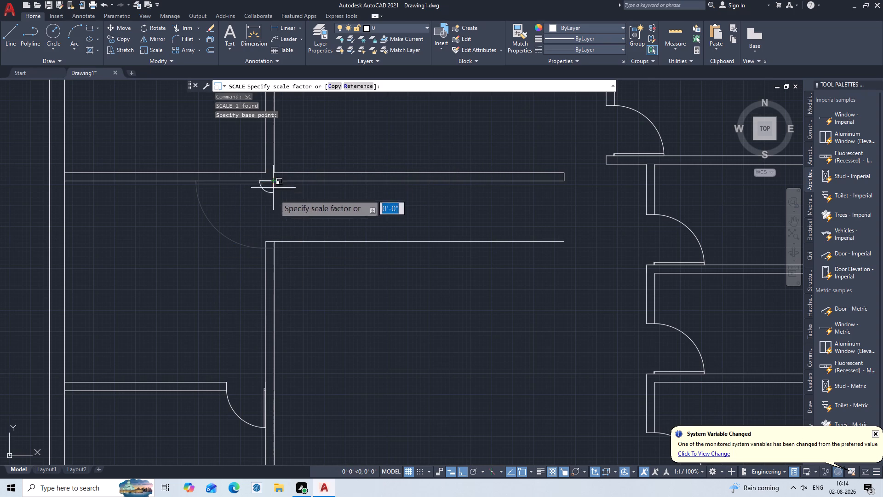
key(r)
key(Return)
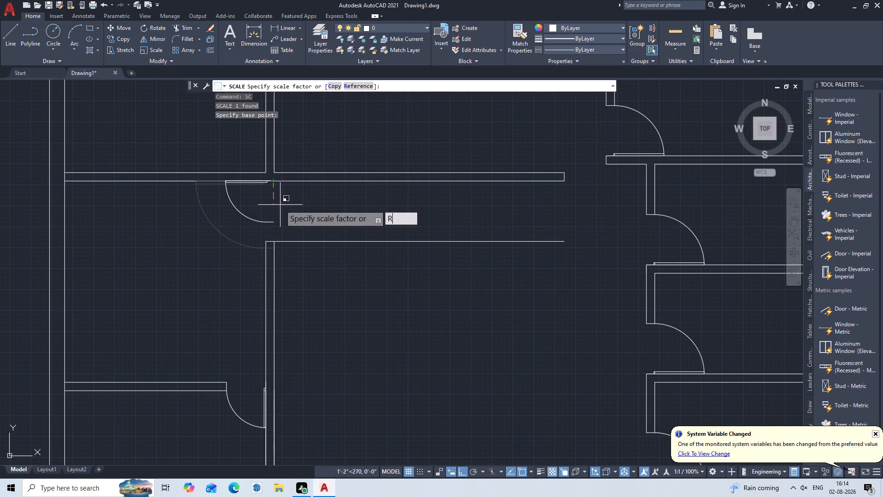
click(273, 183)
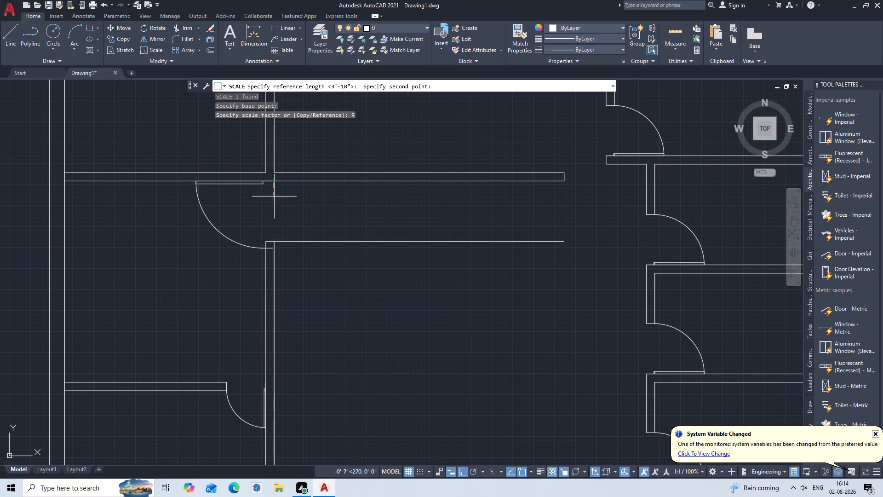
click(276, 247)
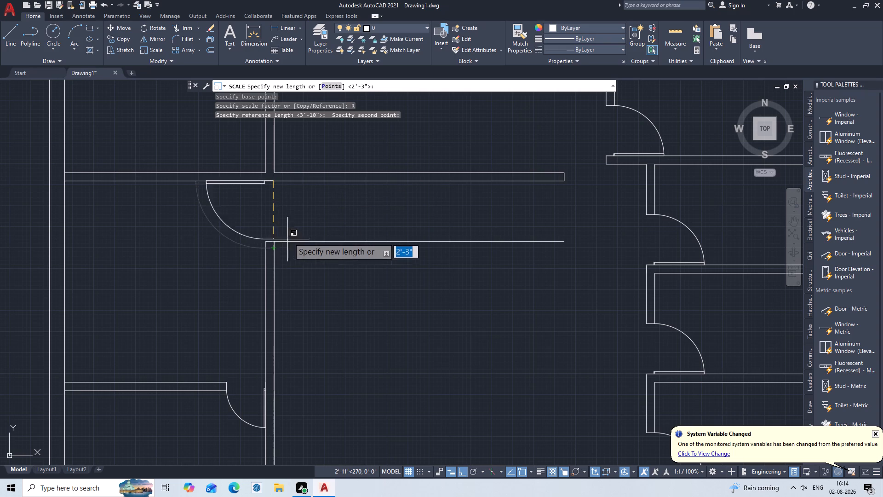
key(3)
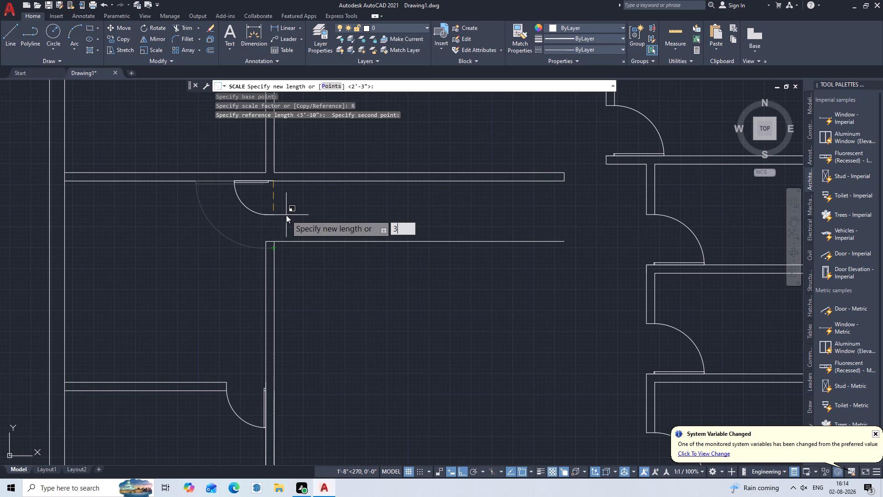
text('6")
key(Return)
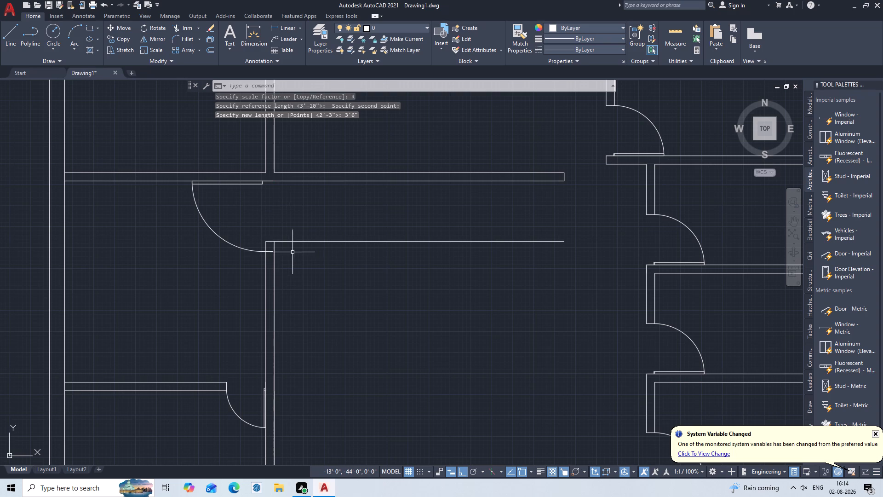
Move the scaled door horizontally so the free end of its lower jamb line meets the vertical partition's far line.
scroll(292, 252, up, 1)
middle_drag(287, 256, 324, 338)
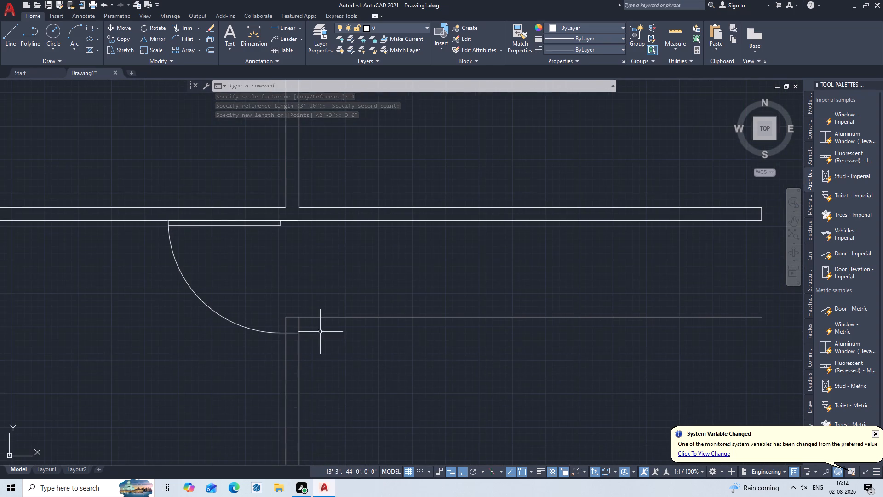
scroll(311, 272, up, 2)
middle_drag(311, 272, 326, 271)
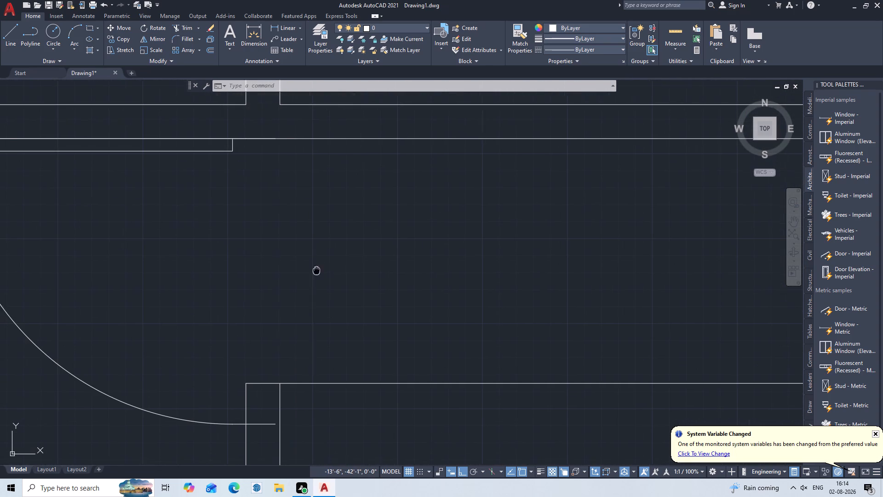
middle_drag(326, 271, 373, 248)
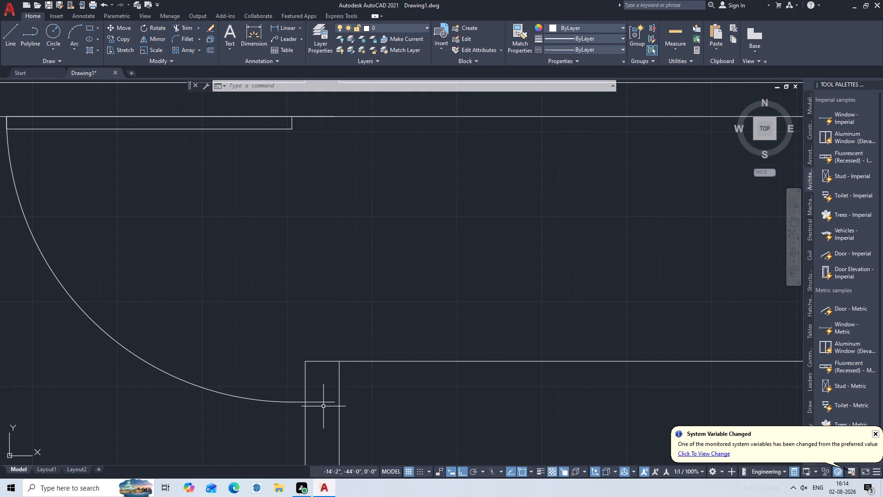
scroll(334, 324, down, 1)
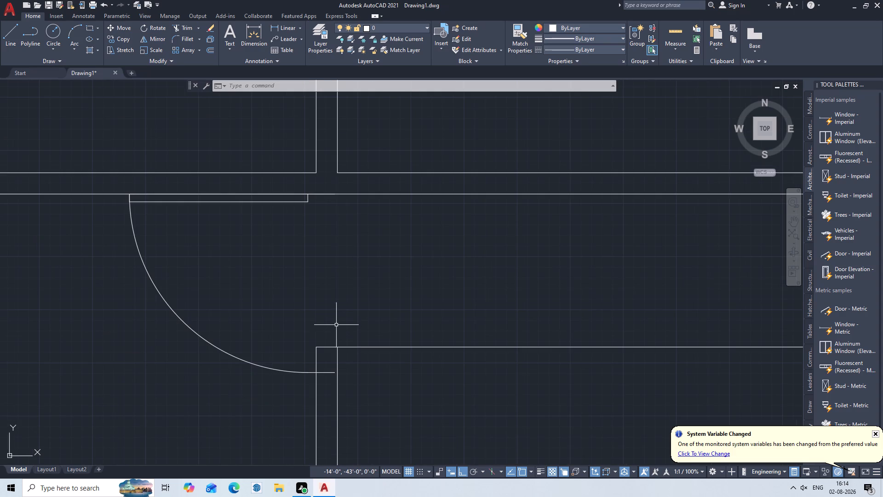
scroll(326, 381, up, 2)
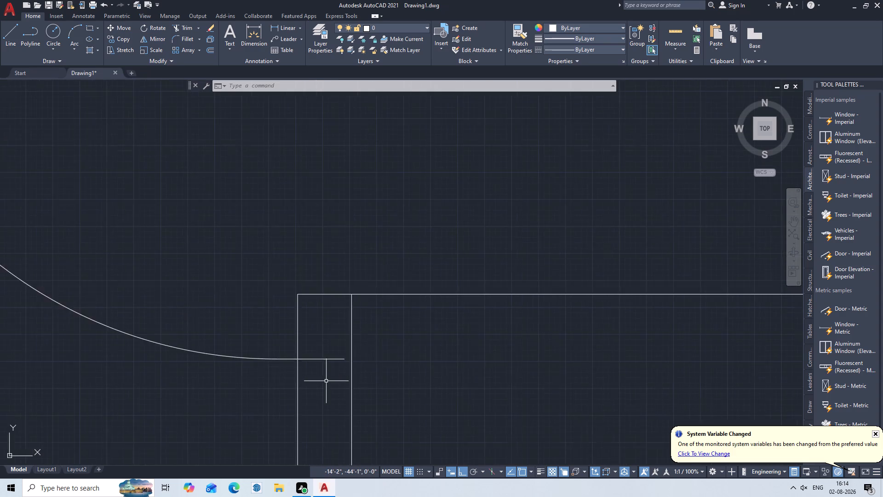
scroll(326, 381, up, 1)
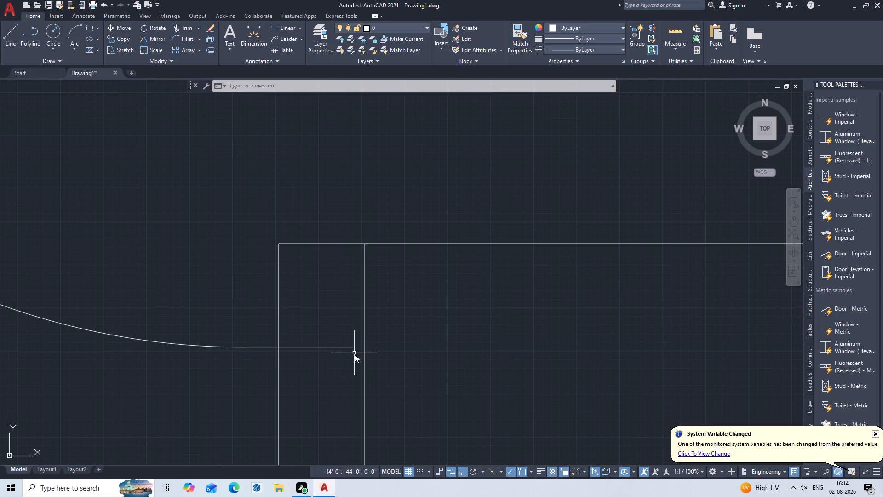
key(m)
key(Return)
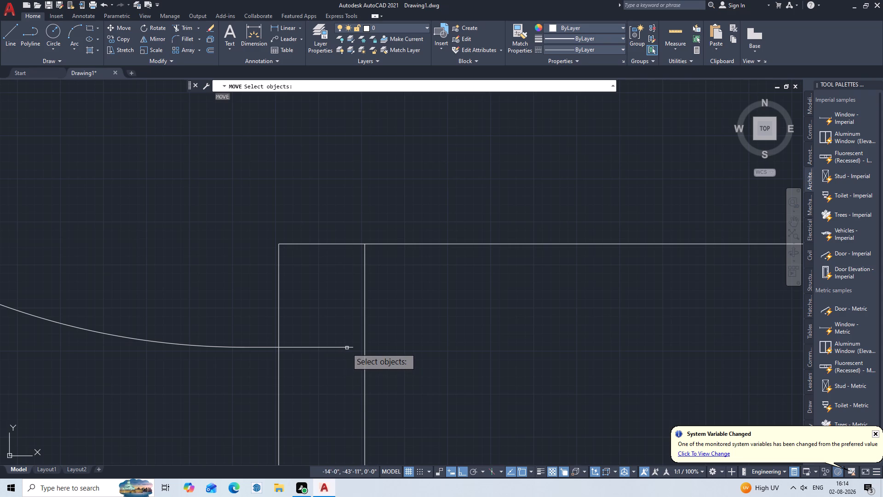
click(347, 347)
key(Return)
click(355, 349)
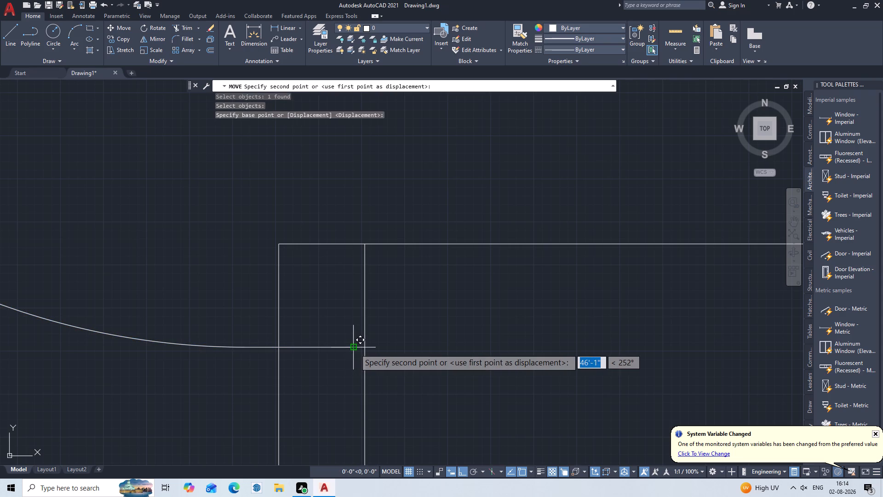
click(366, 346)
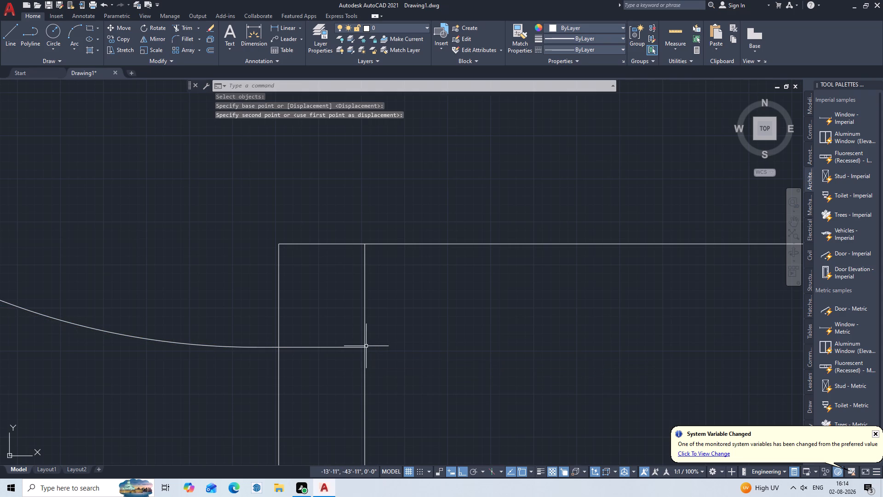
key(Escape)
Examine how the moved door meets the horizontal wall above and the vertical partition below.
scroll(367, 327, down, 3)
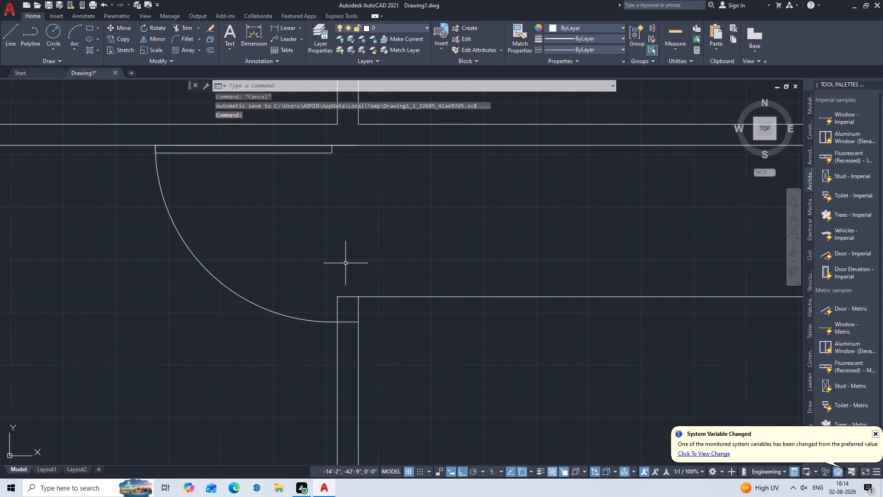
scroll(344, 255, down, 1)
middle_drag(344, 255, 351, 339)
scroll(312, 283, up, 3)
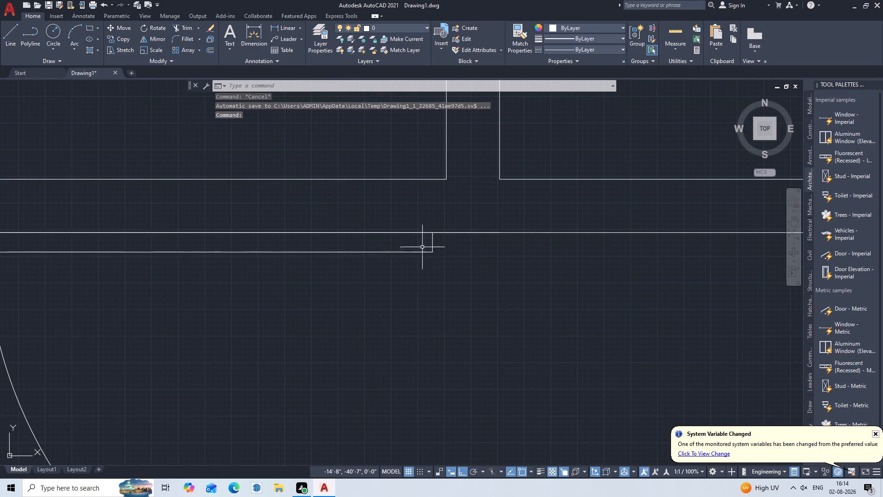
scroll(429, 247, up, 2)
scroll(428, 245, down, 3)
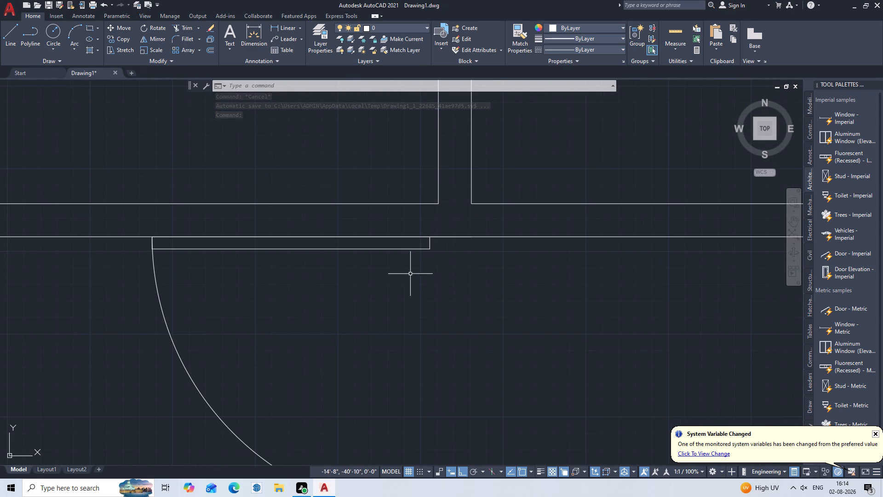
scroll(410, 306, down, 1)
middle_drag(416, 347, 402, 292)
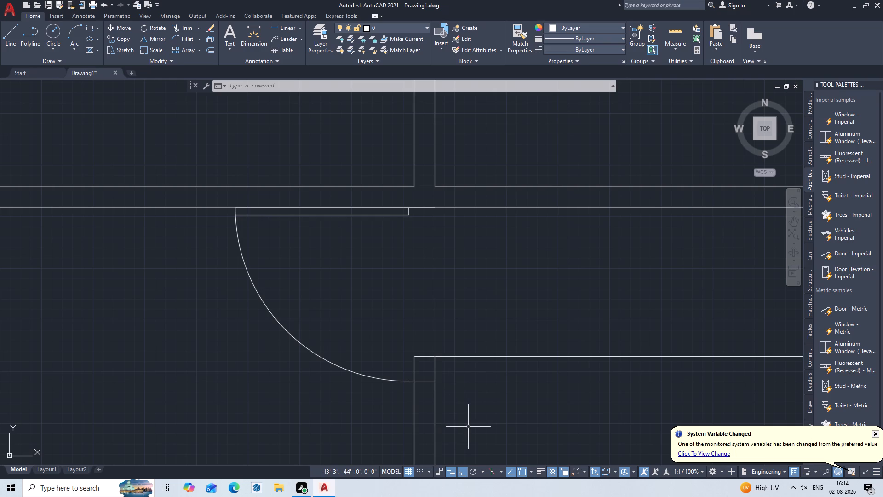
middle_drag(468, 427, 443, 294)
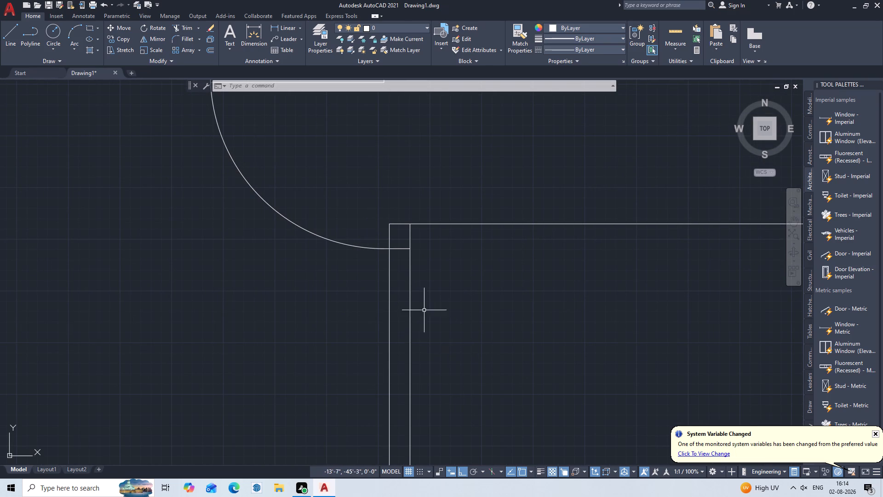
click(402, 255)
double_click(406, 240)
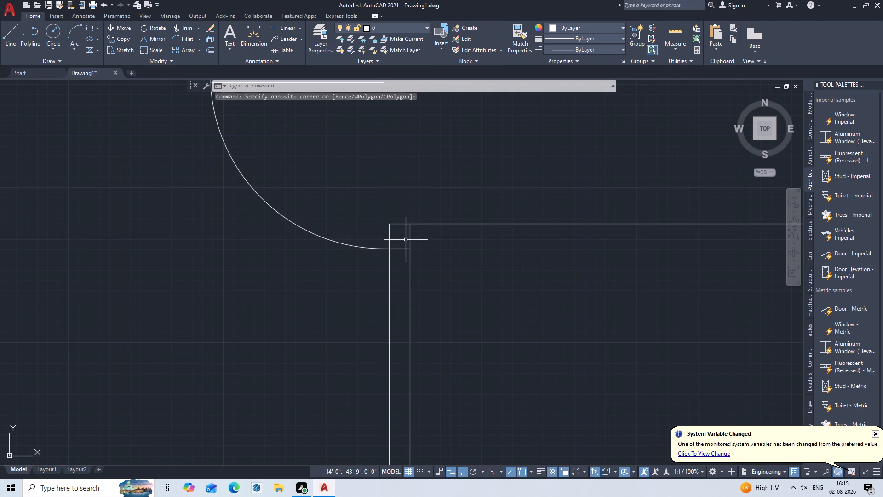
click(397, 257)
double_click(402, 244)
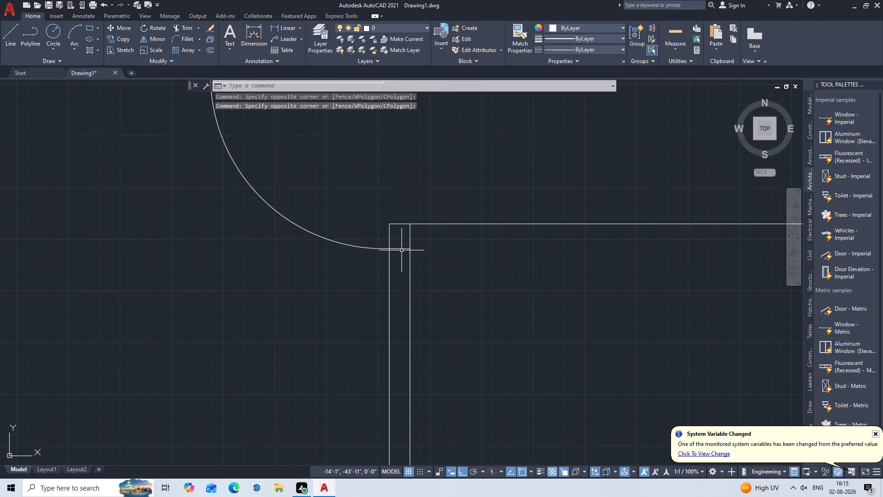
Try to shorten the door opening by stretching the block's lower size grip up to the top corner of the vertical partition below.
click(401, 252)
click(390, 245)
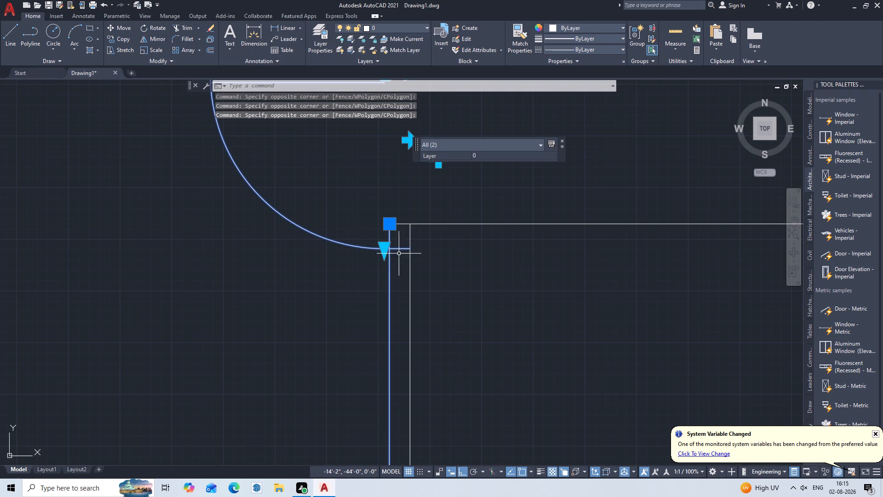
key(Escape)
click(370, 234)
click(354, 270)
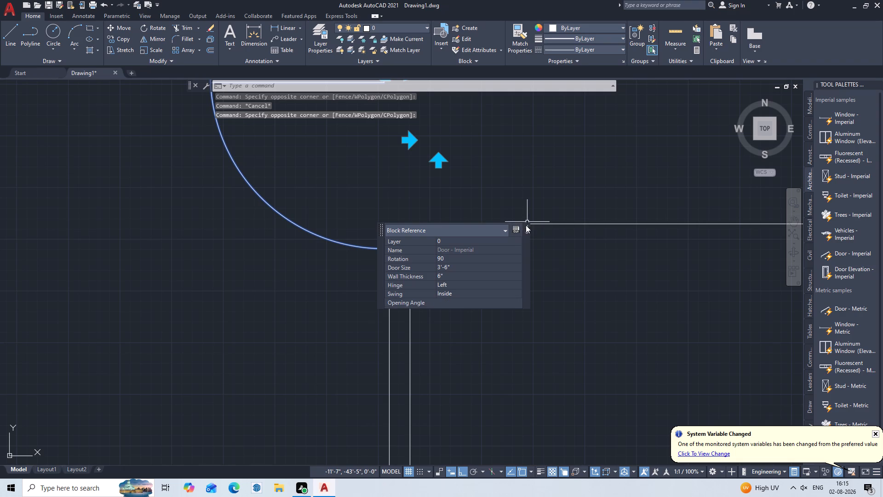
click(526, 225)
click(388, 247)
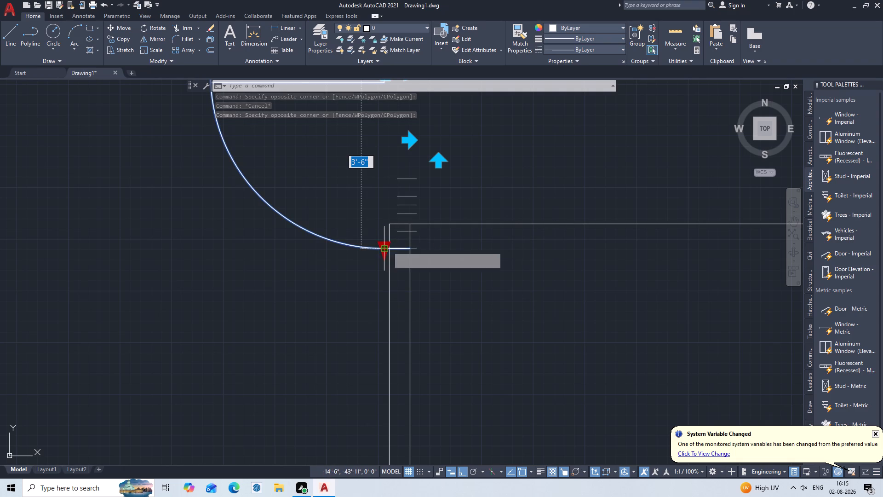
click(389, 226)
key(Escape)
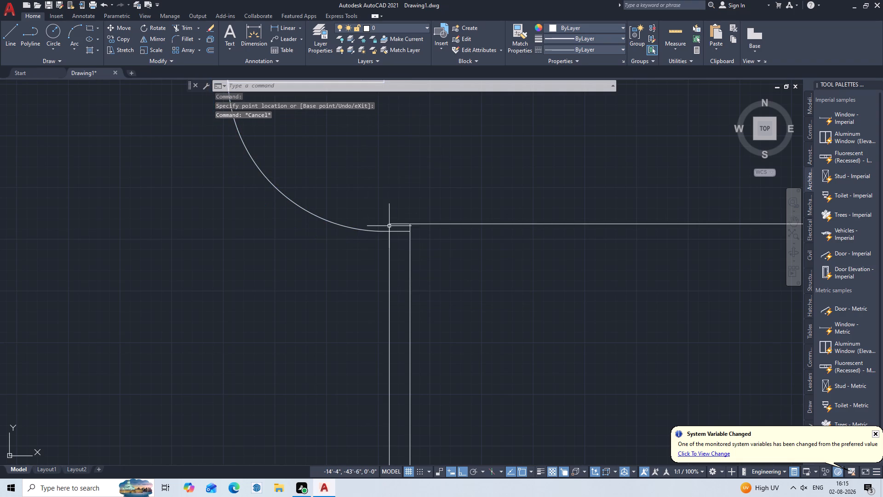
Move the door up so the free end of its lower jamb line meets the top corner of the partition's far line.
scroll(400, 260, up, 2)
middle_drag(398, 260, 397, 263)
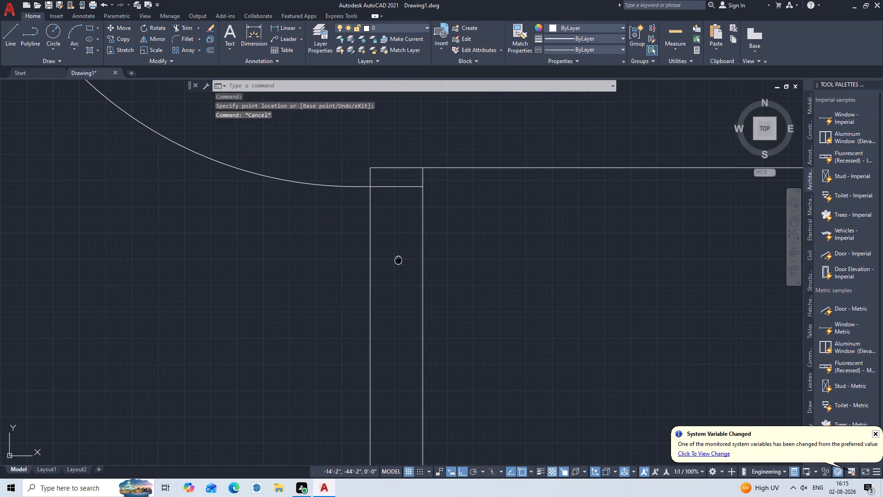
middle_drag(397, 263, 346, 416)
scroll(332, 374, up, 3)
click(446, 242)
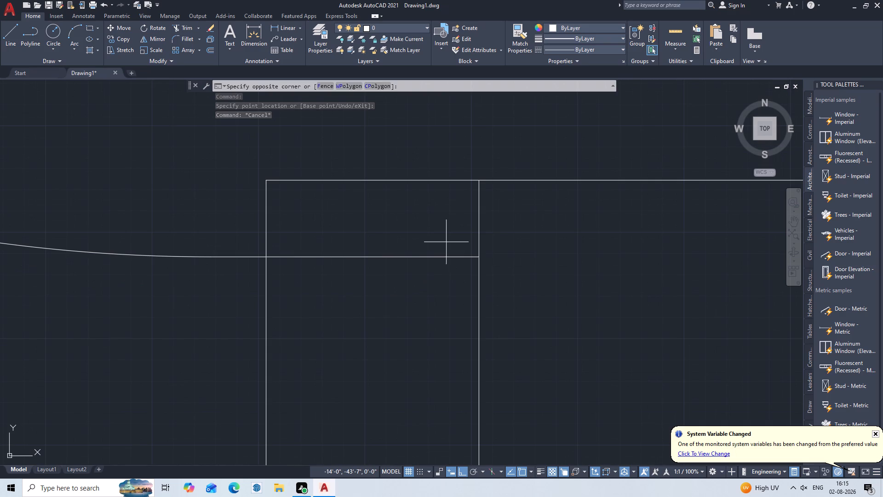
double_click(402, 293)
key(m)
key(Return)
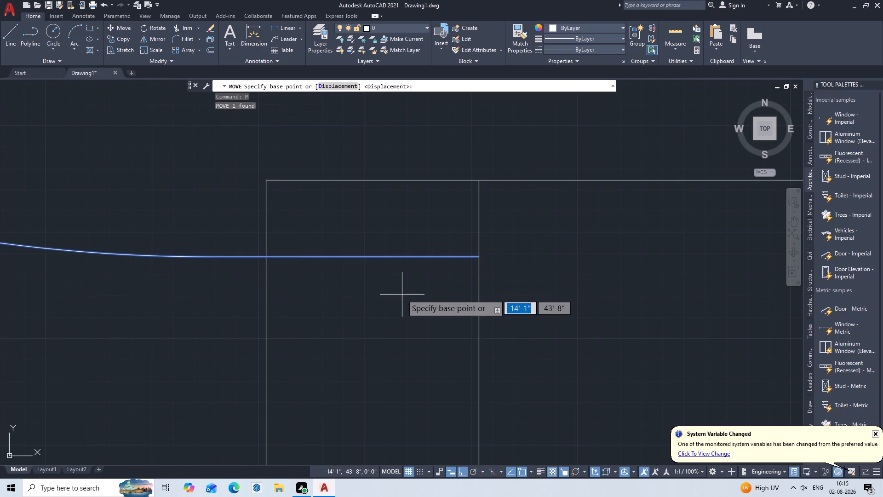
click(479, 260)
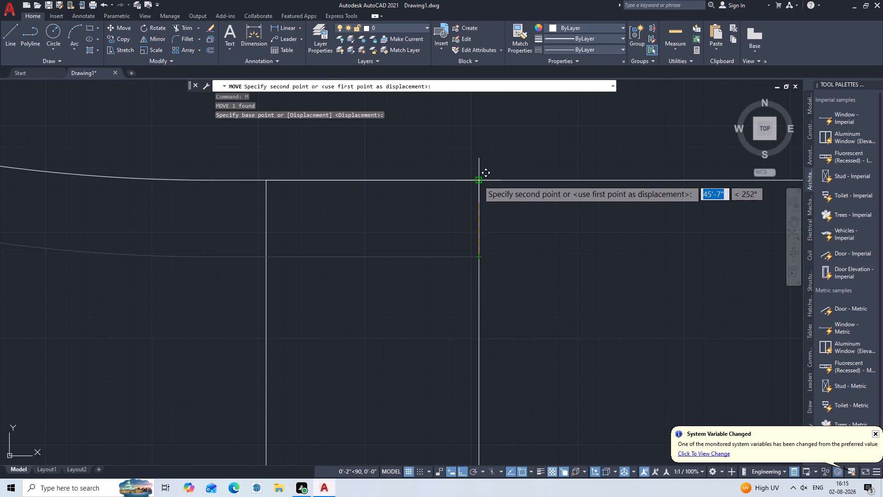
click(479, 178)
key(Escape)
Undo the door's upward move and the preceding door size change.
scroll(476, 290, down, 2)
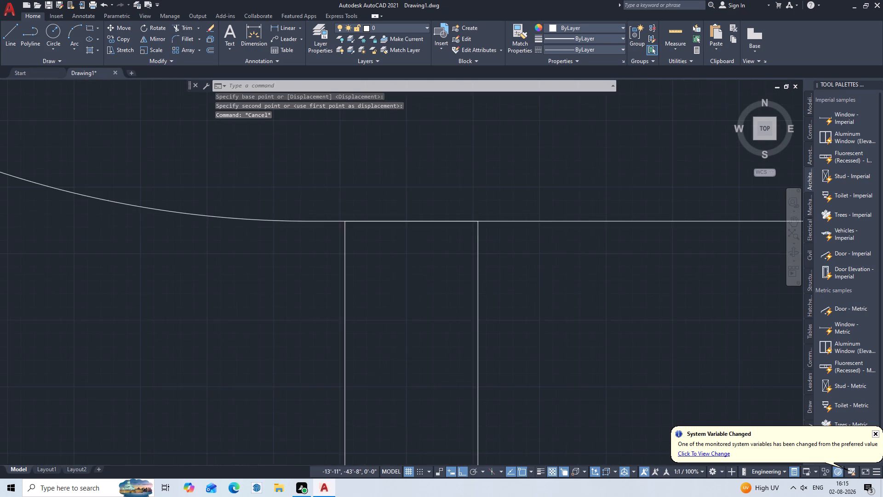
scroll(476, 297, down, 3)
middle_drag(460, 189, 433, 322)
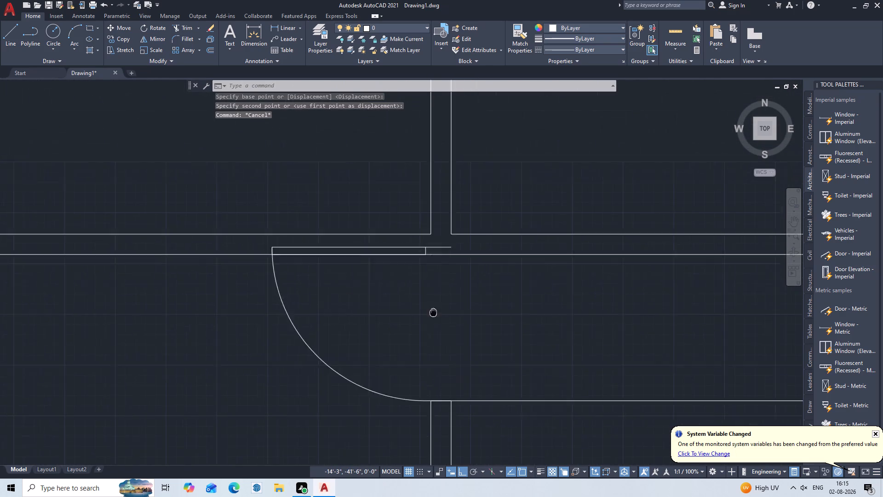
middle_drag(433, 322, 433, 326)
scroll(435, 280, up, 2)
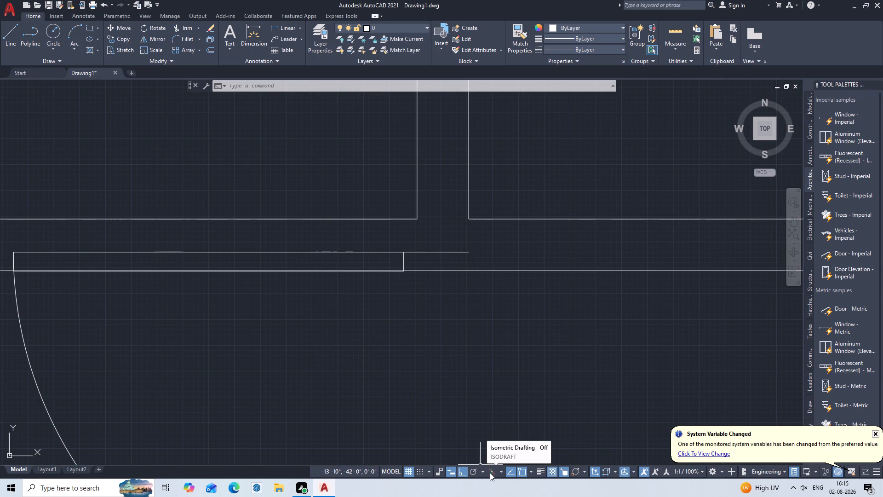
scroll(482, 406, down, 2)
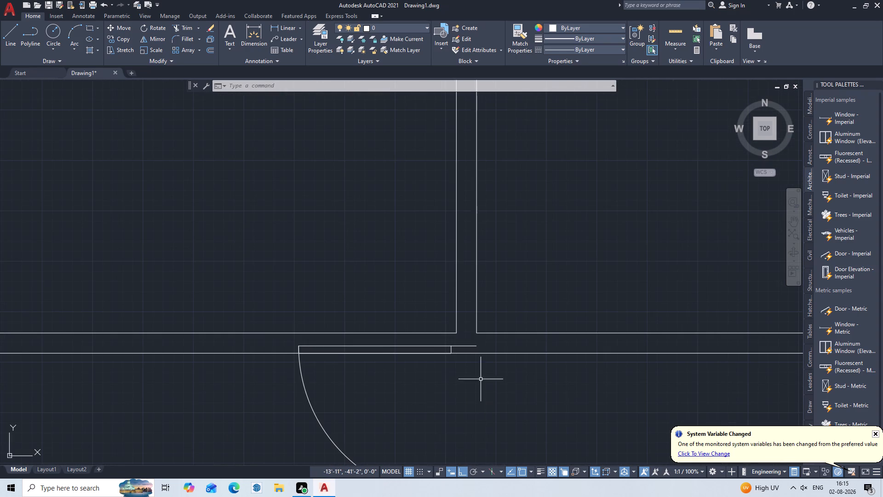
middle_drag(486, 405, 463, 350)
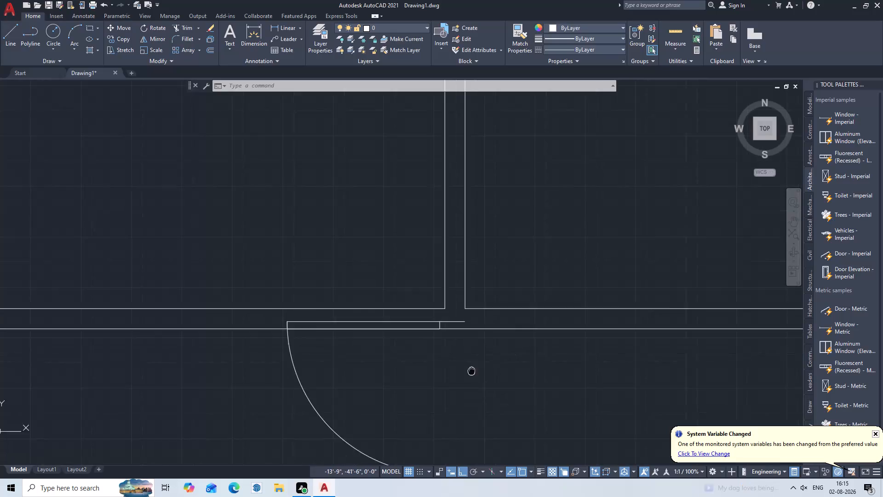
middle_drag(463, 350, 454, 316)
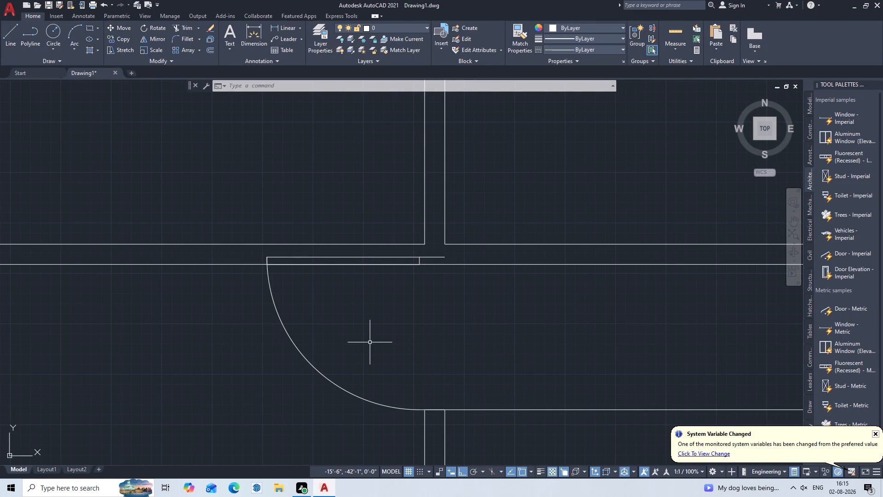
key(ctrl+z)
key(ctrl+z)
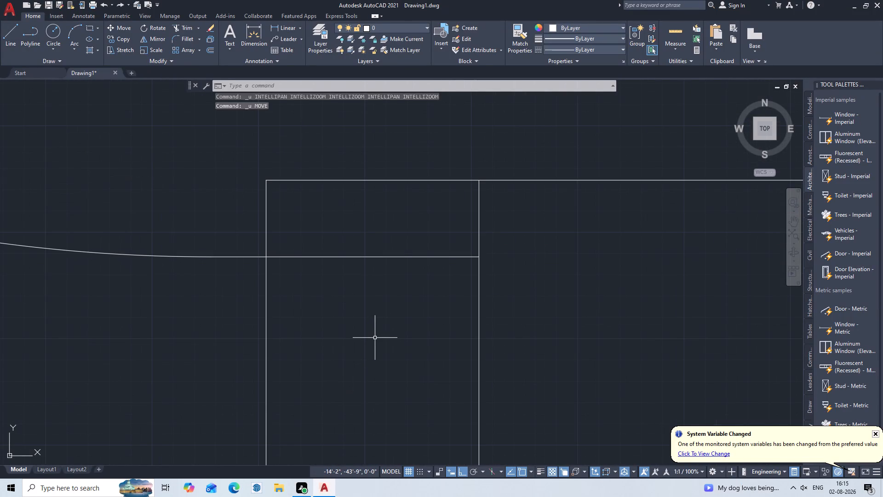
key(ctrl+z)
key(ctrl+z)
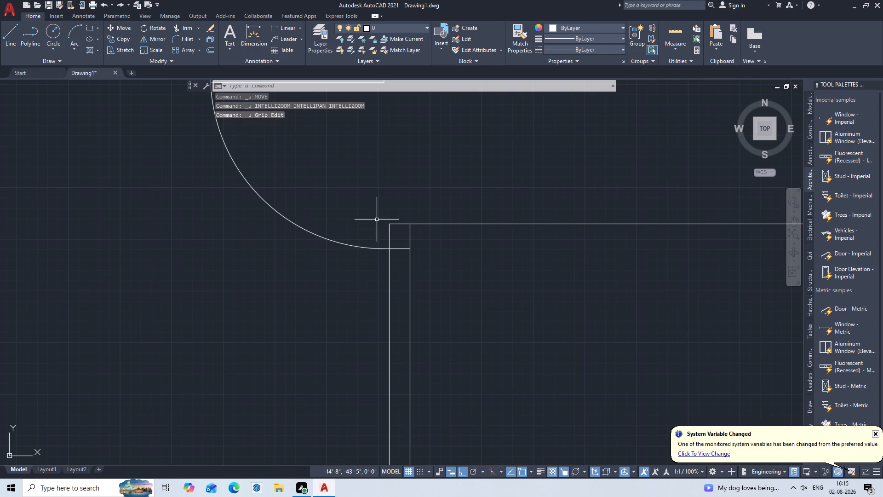
Shorten the door block to a door size of 3'-2" by stretching its lower end toward the single horizontal wall line.
scroll(377, 217, down, 2)
middle_drag(377, 217, 379, 326)
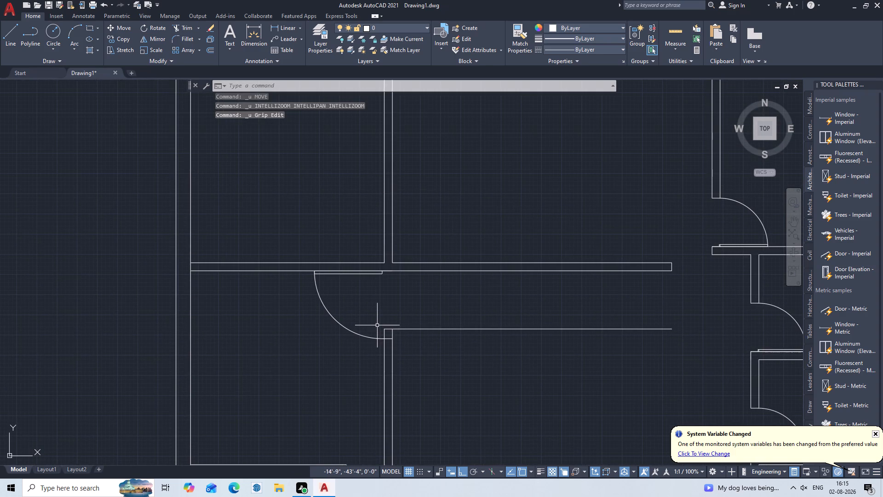
scroll(377, 325, up, 1)
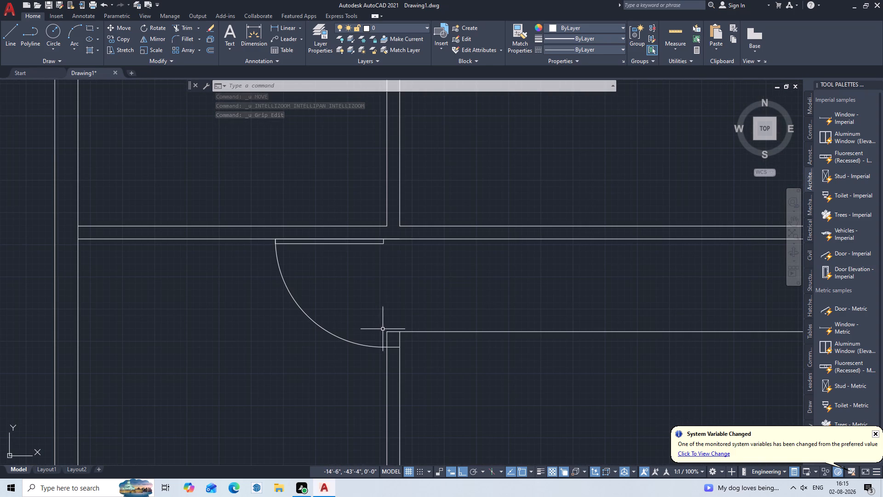
click(363, 345)
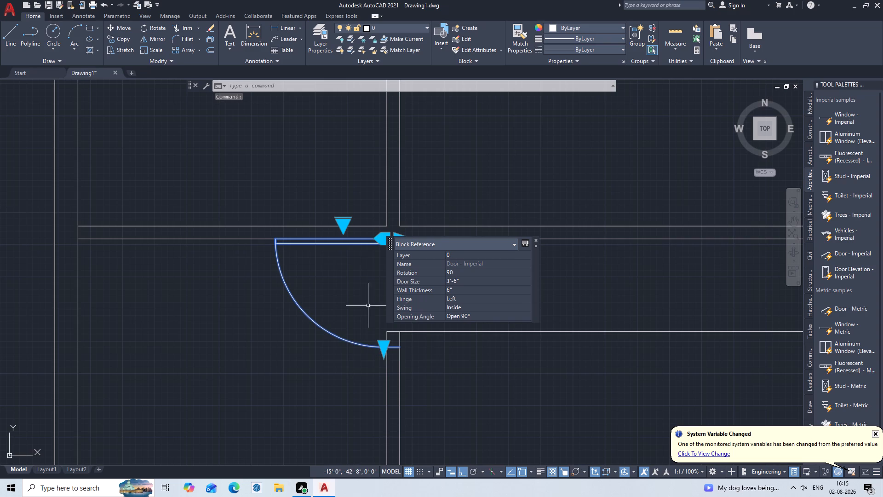
click(379, 353)
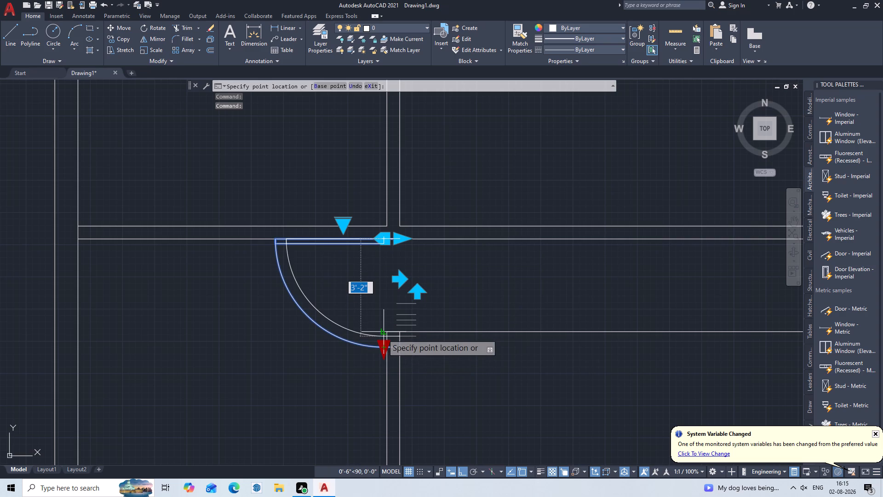
click(383, 334)
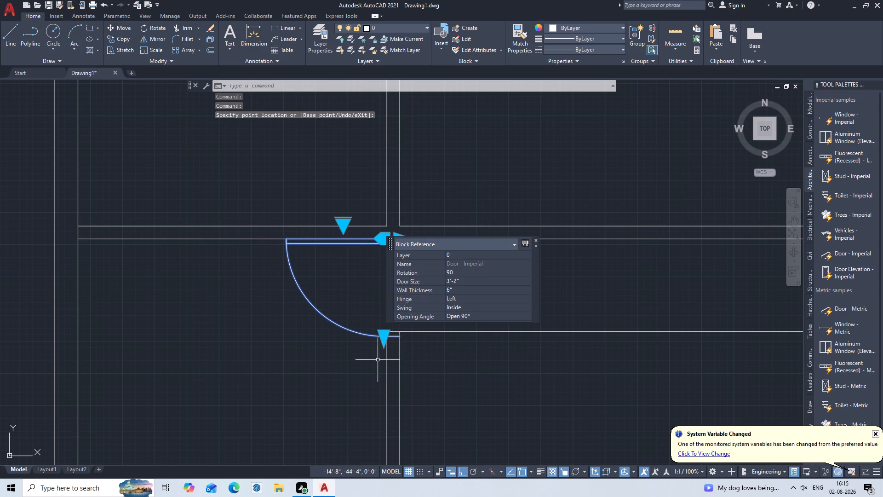
click(386, 329)
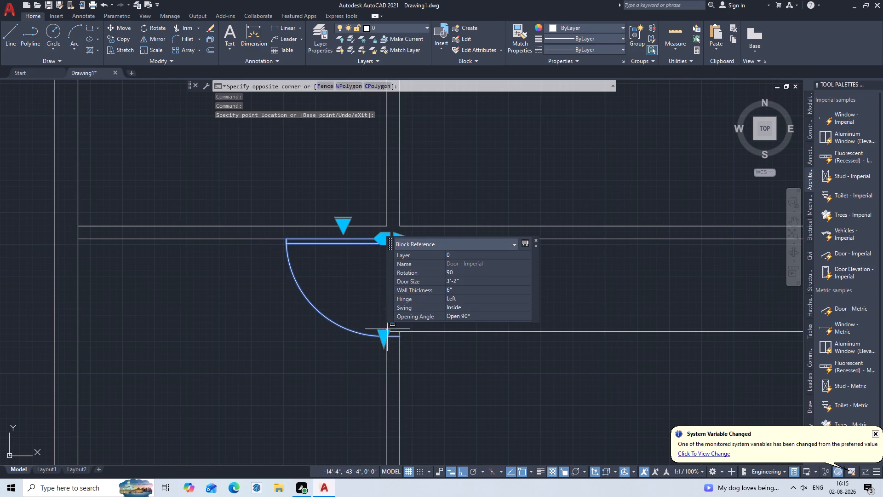
double_click(382, 339)
key(Escape)
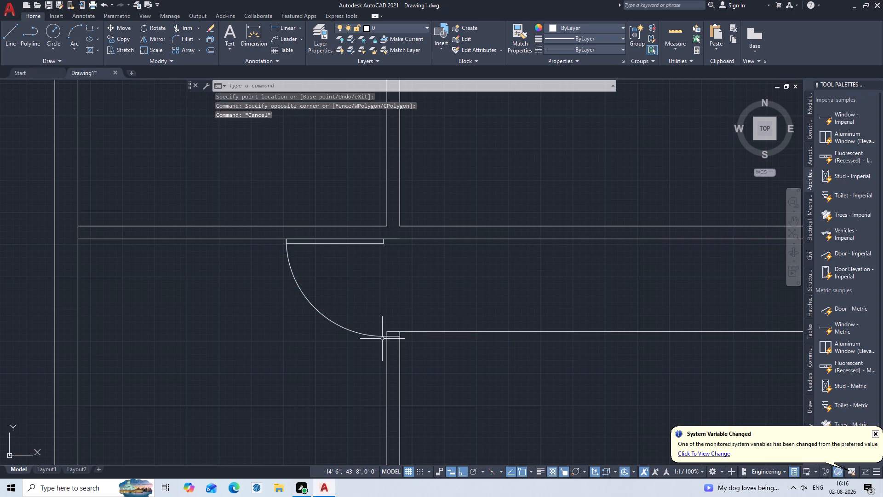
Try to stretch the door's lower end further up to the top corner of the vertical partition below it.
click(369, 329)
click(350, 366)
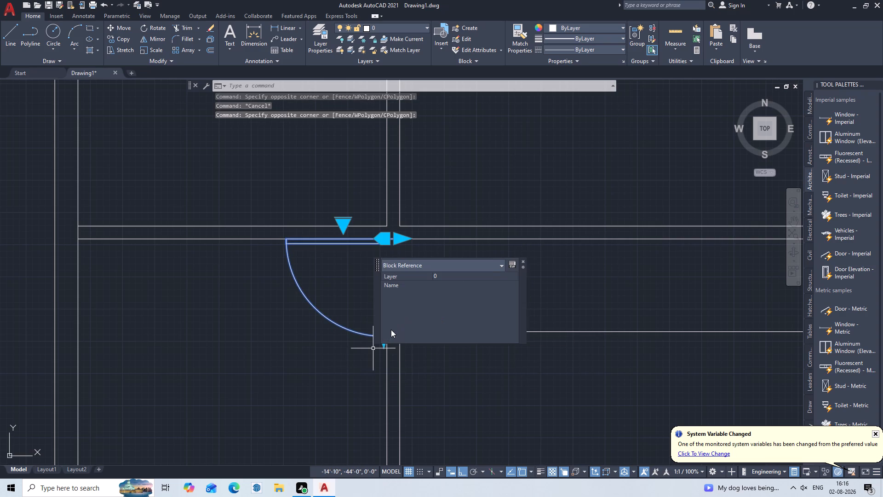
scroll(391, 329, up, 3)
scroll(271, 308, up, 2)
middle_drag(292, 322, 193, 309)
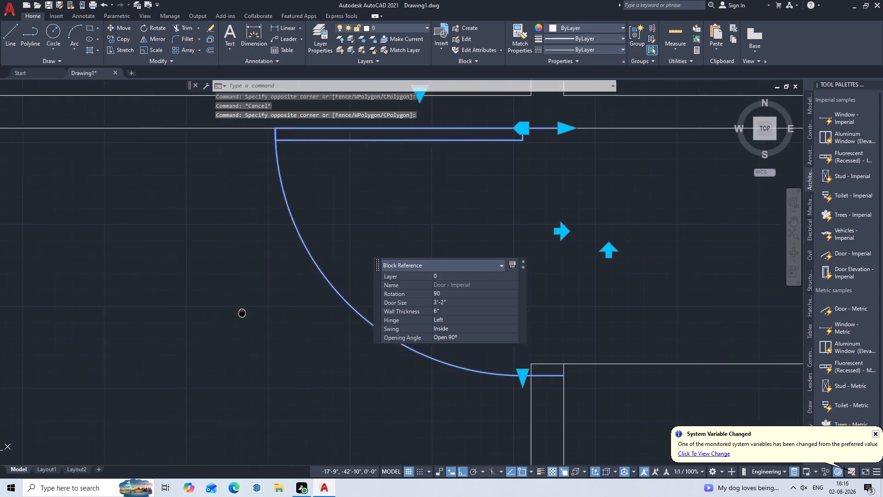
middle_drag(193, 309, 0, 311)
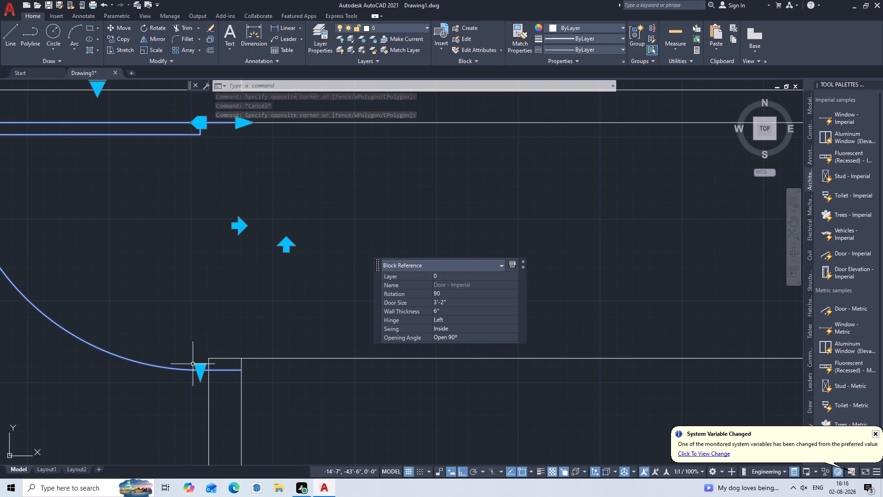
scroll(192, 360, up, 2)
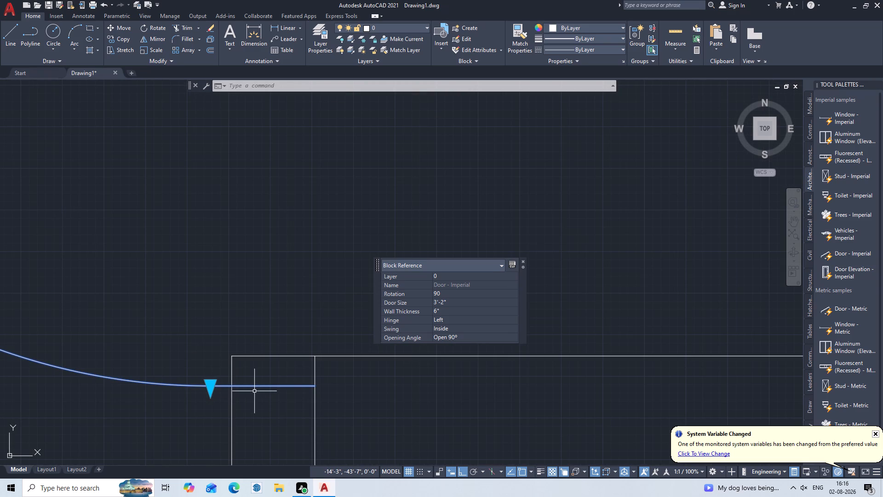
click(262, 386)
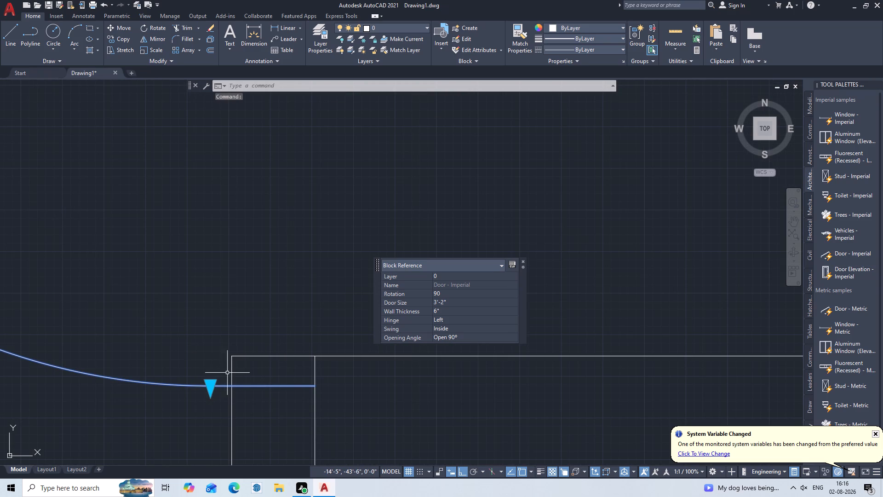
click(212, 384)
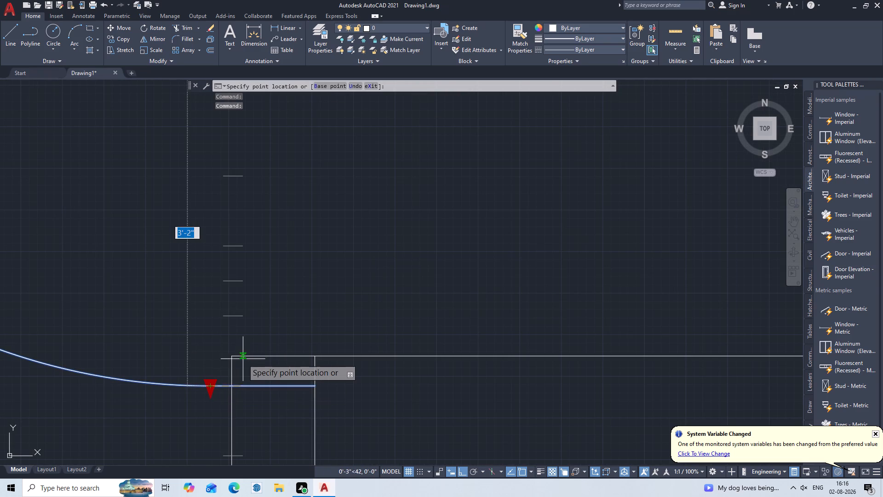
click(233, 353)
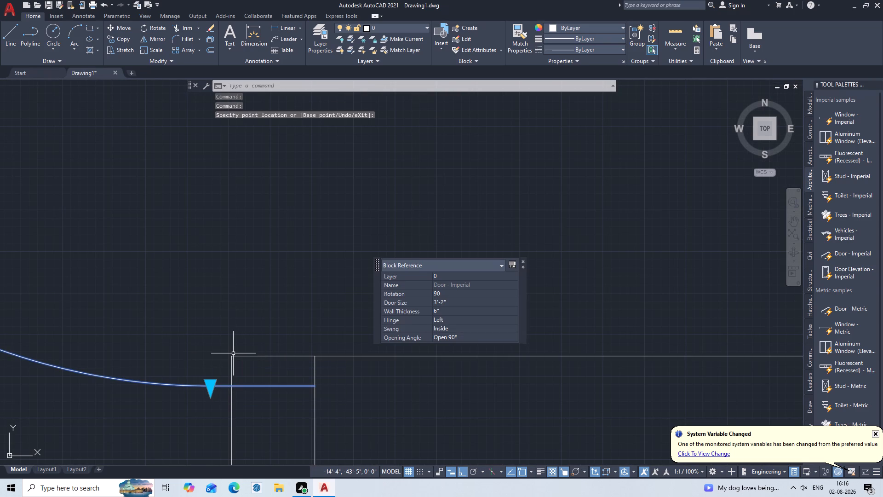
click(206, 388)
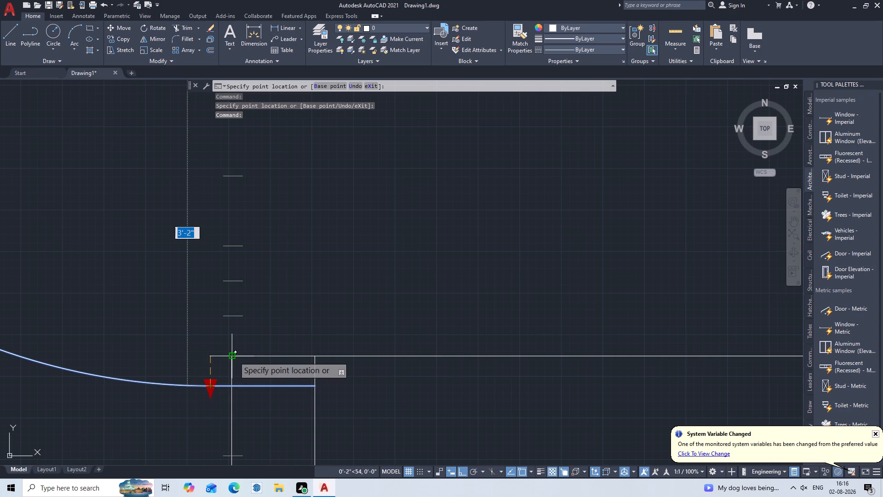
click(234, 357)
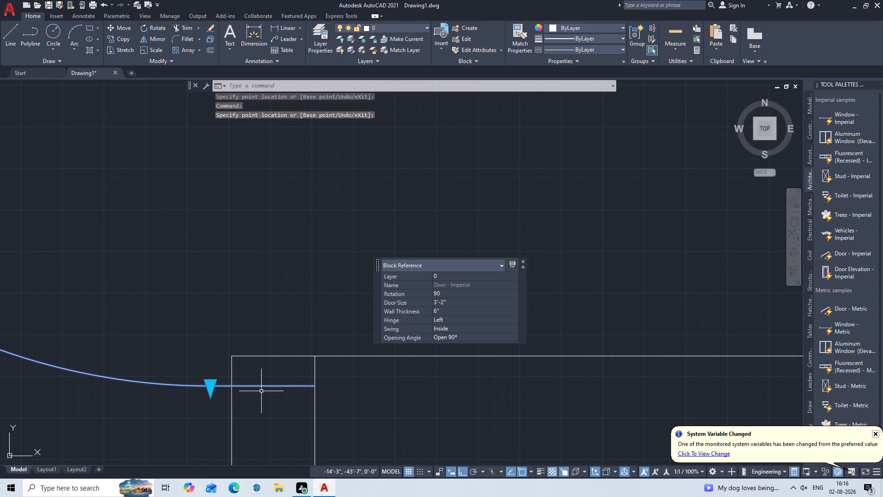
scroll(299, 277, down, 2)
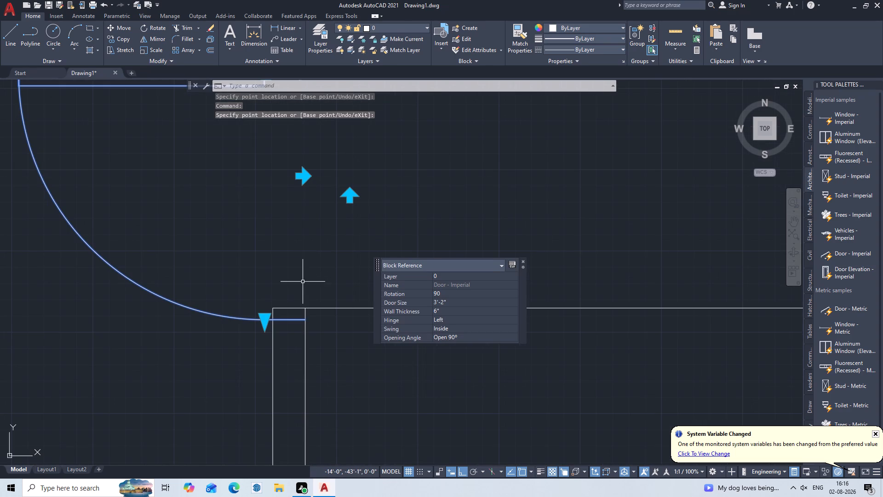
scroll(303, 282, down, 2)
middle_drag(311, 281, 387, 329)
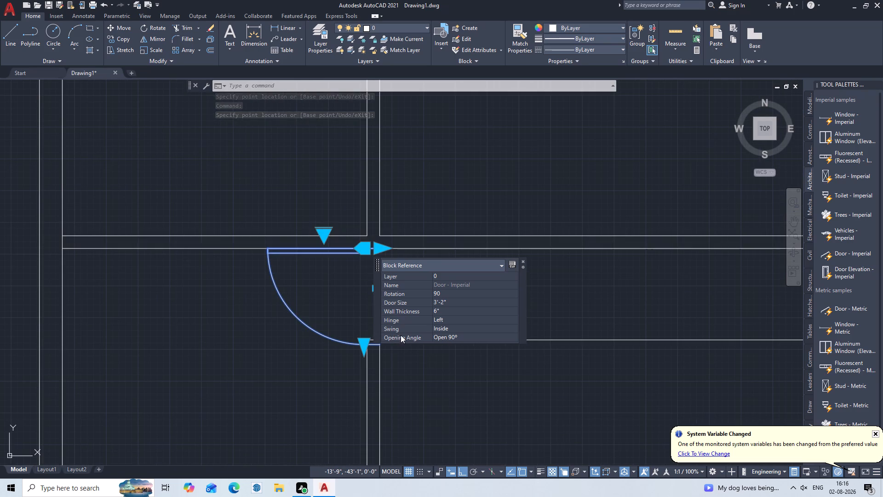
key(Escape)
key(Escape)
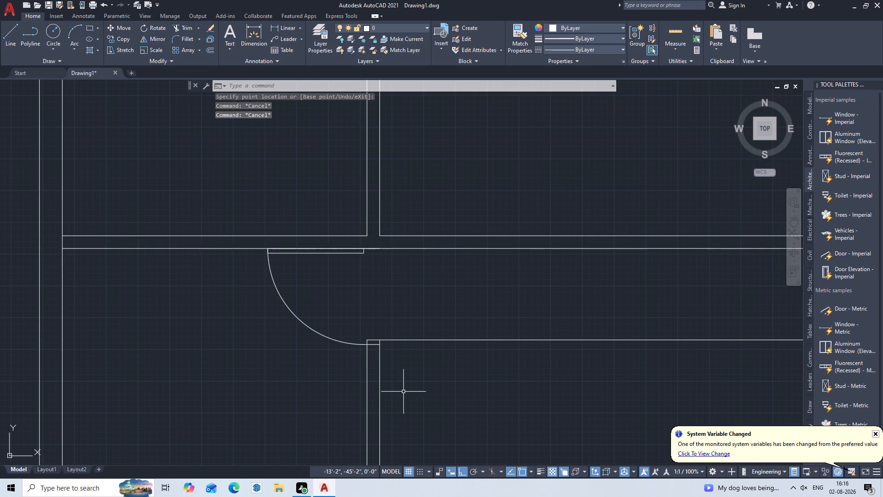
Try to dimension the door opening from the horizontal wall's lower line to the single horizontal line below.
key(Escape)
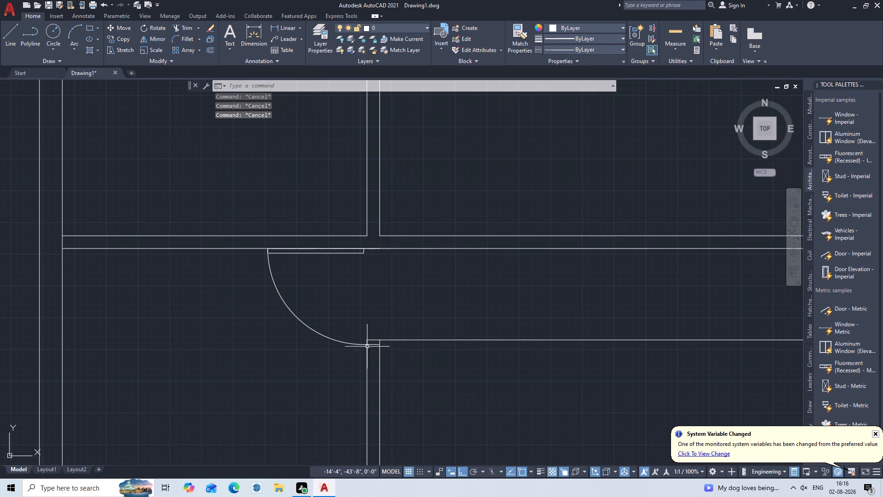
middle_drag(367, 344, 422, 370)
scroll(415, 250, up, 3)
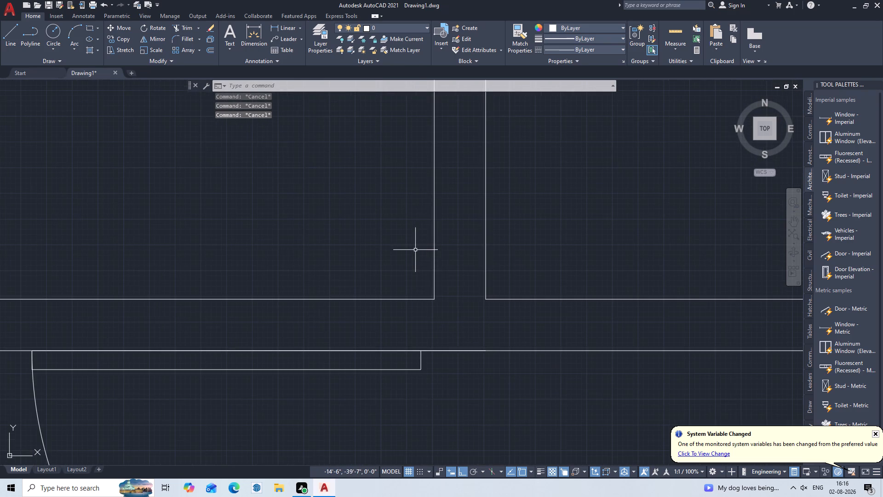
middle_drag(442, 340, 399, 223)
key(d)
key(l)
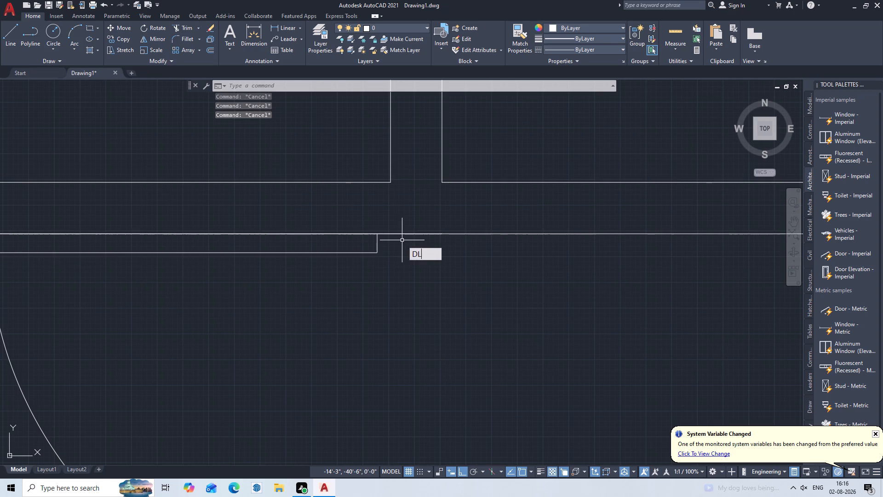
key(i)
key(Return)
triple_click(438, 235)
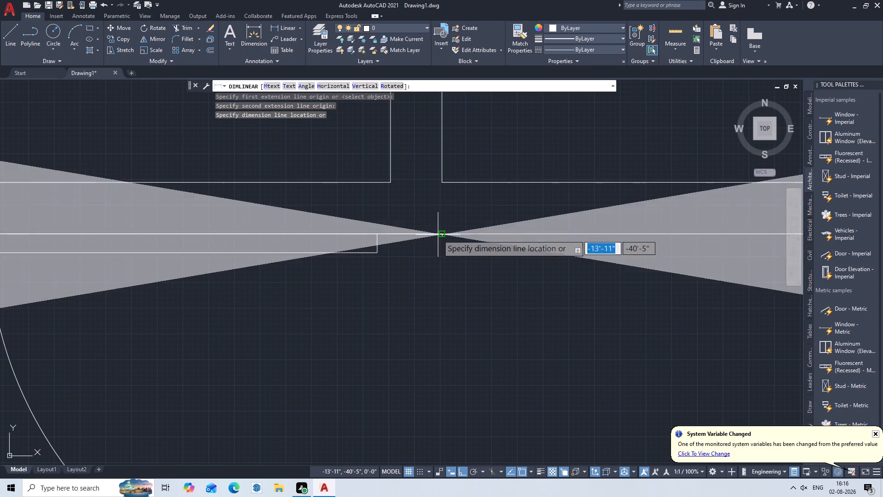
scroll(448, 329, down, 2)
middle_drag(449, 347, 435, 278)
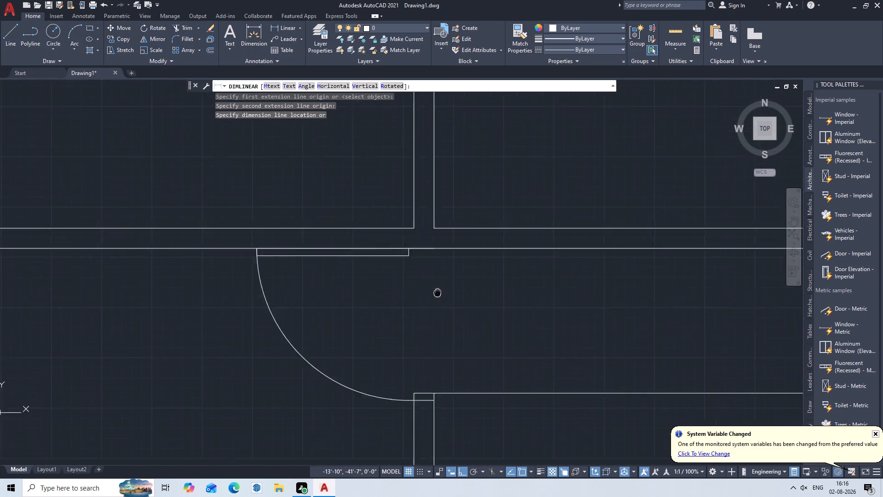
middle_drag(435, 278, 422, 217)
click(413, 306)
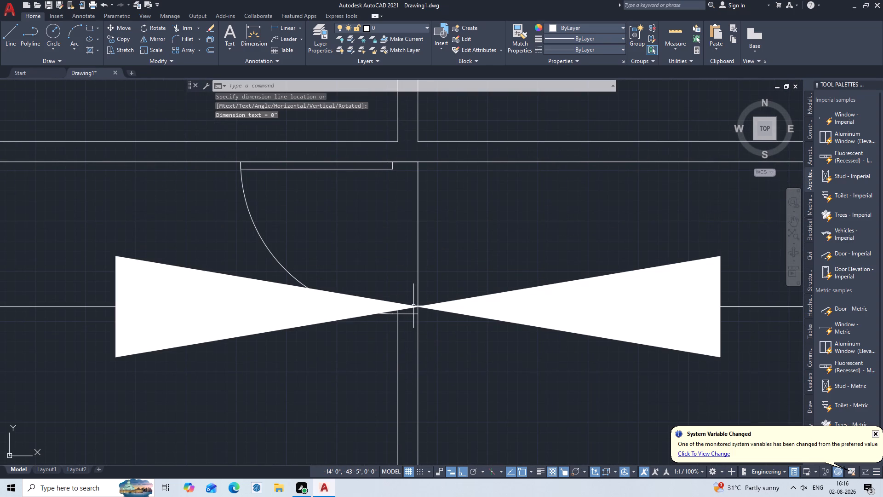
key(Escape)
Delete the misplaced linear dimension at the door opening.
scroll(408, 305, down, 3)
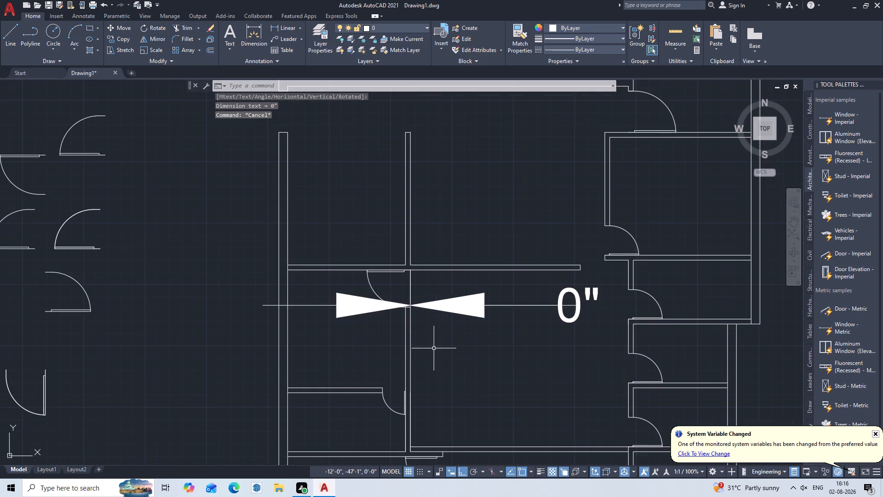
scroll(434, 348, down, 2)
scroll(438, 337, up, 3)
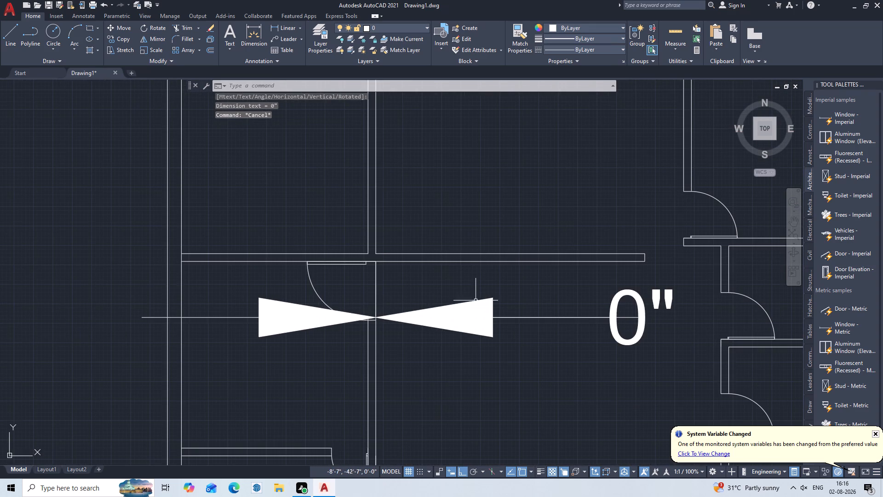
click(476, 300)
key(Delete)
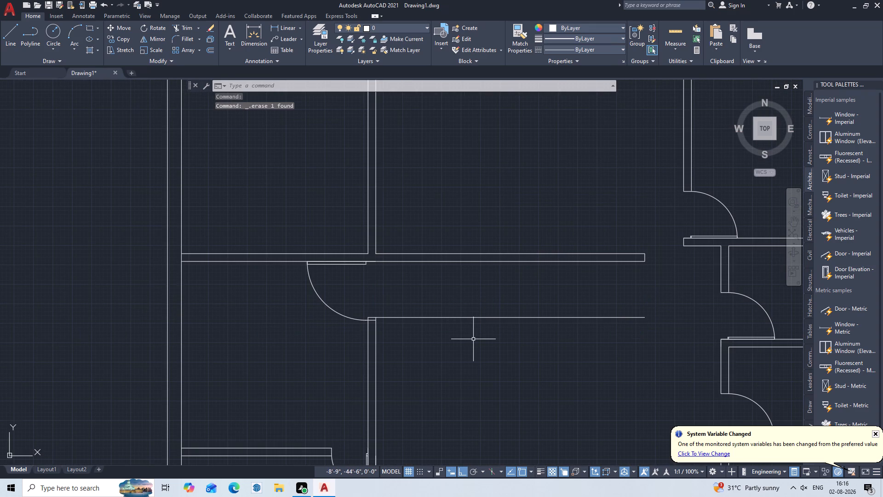
Set the text height of the Standard dimension style to 1'-8".
key(d)
key(Return)
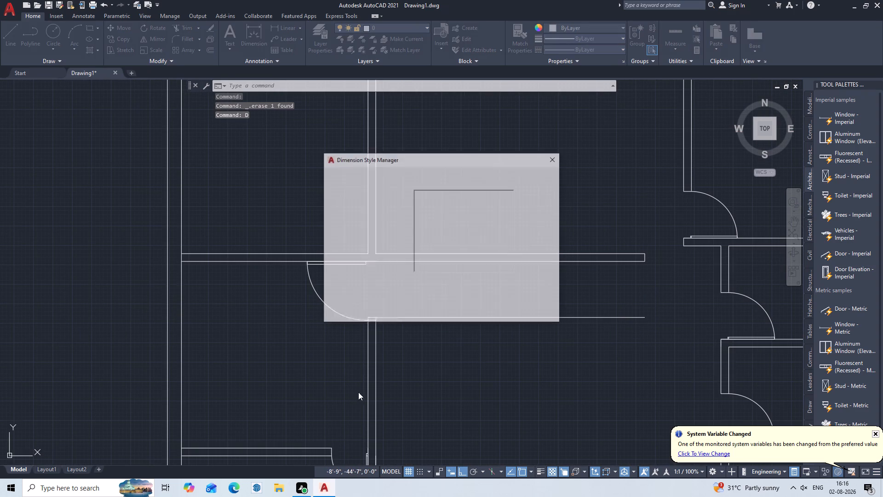
triple_click(539, 222)
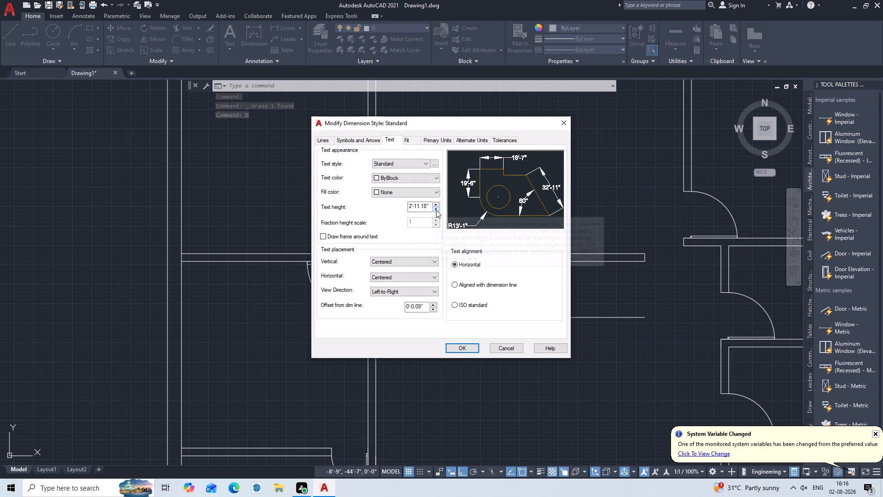
click(436, 210)
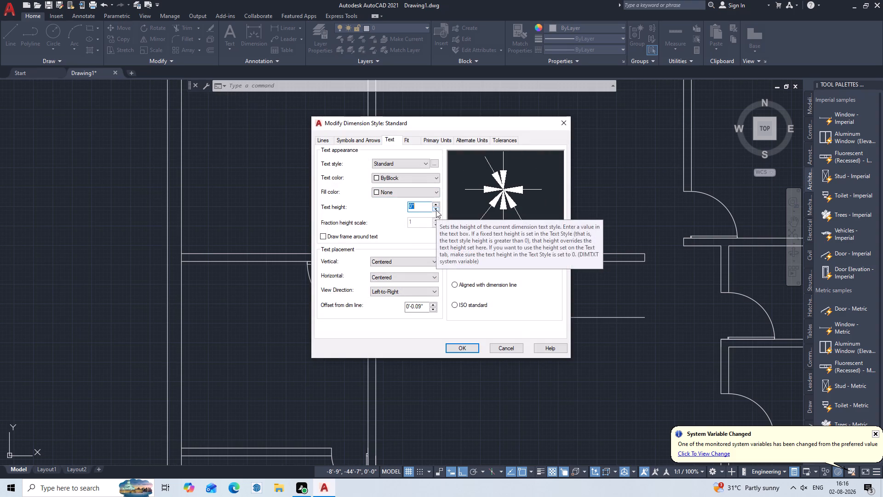
triple_click(434, 203)
triple_click(434, 203)
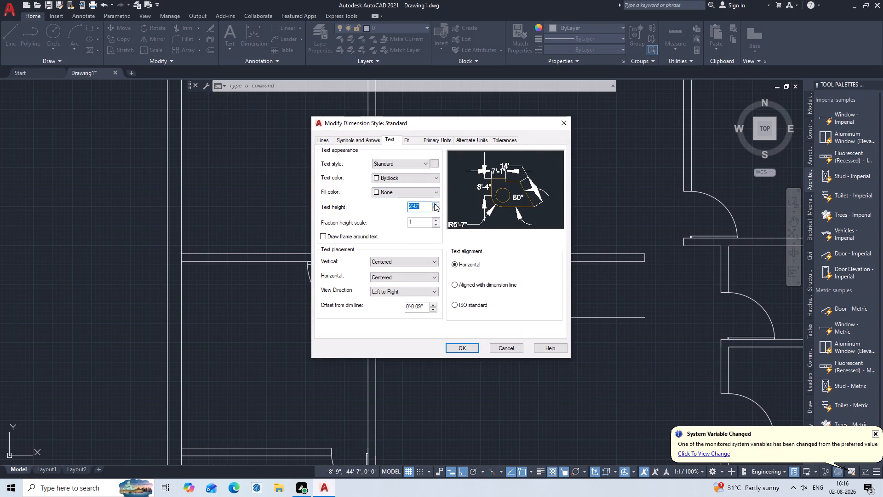
click(436, 208)
triple_click(436, 208)
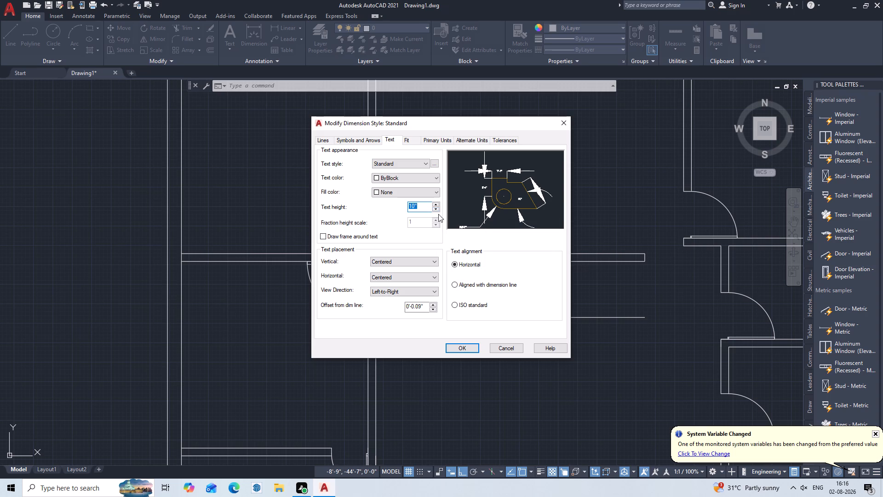
double_click(437, 202)
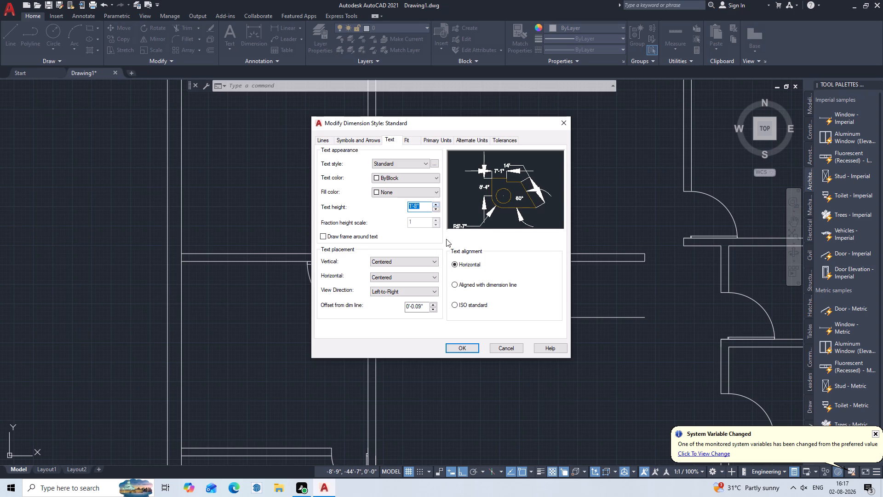
double_click(461, 348)
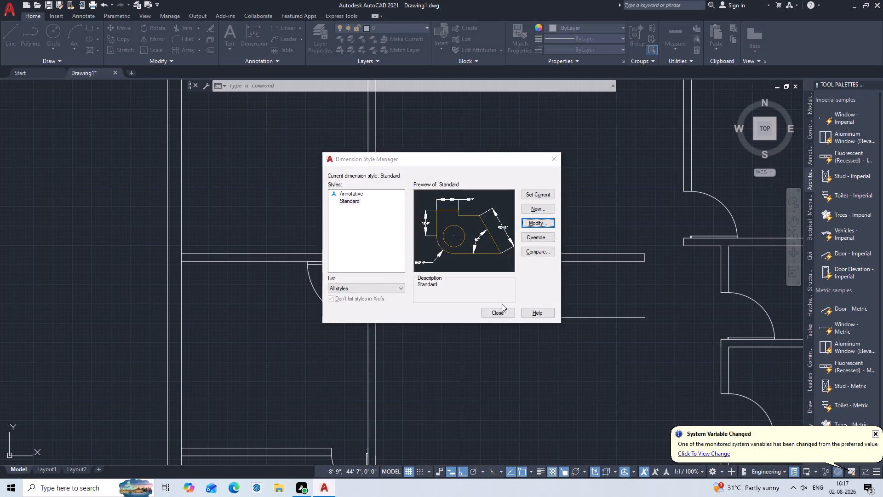
Set the arrow size of the Standard dimension style to 1'-3.18" and finish editing the style.
click(545, 224)
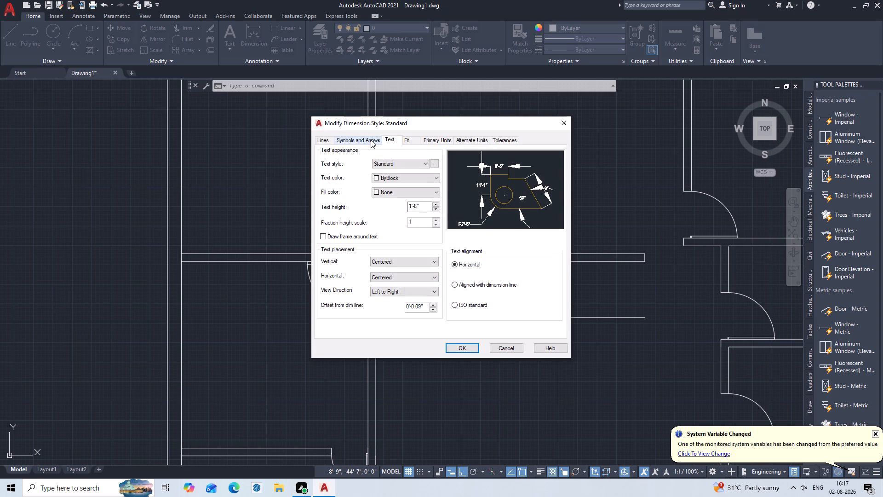
click(371, 140)
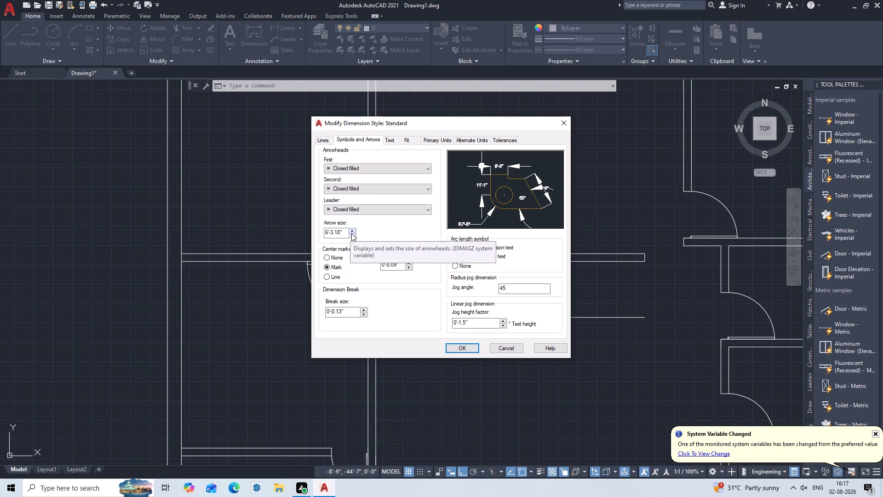
click(353, 235)
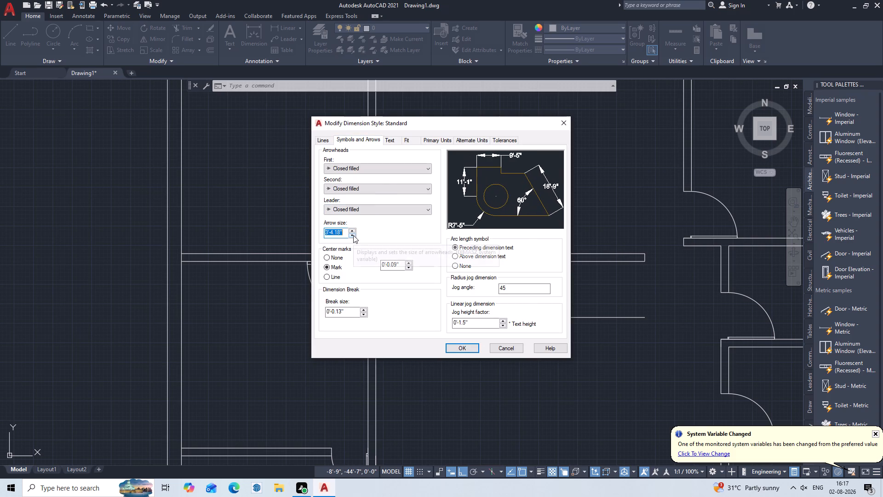
double_click(353, 235)
double_click(353, 235)
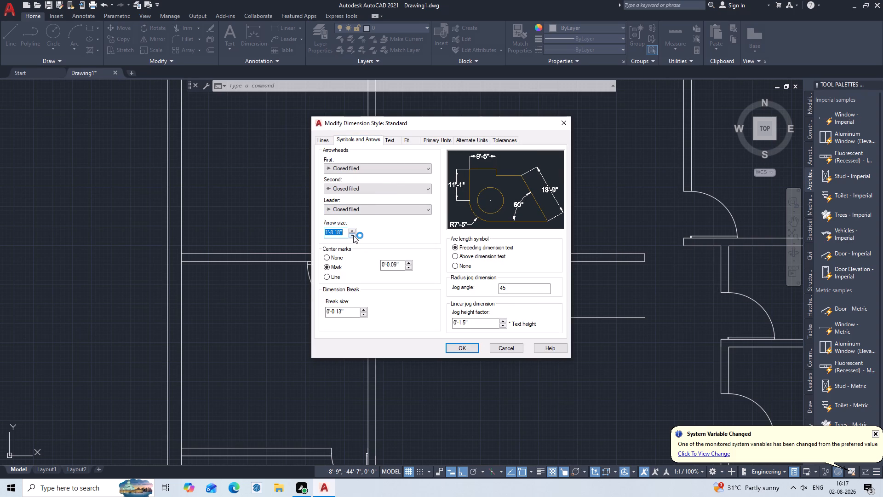
click(353, 235)
click(353, 235)
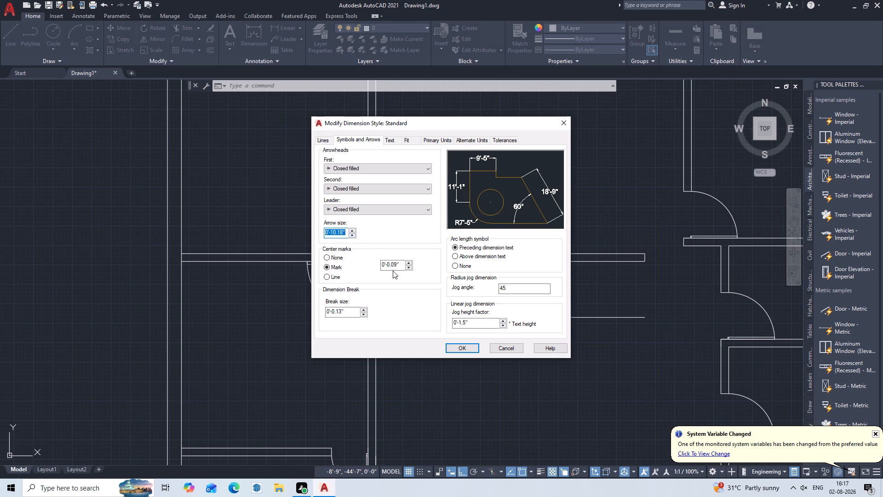
click(355, 230)
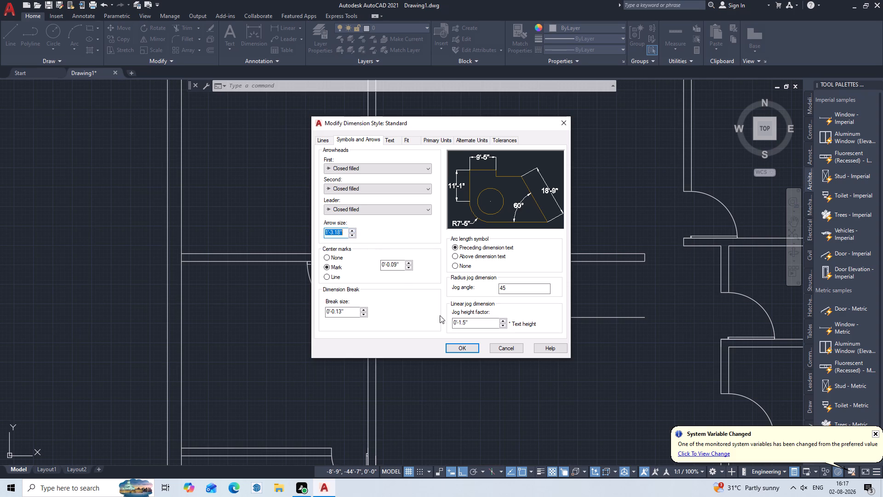
click(459, 349)
click(502, 311)
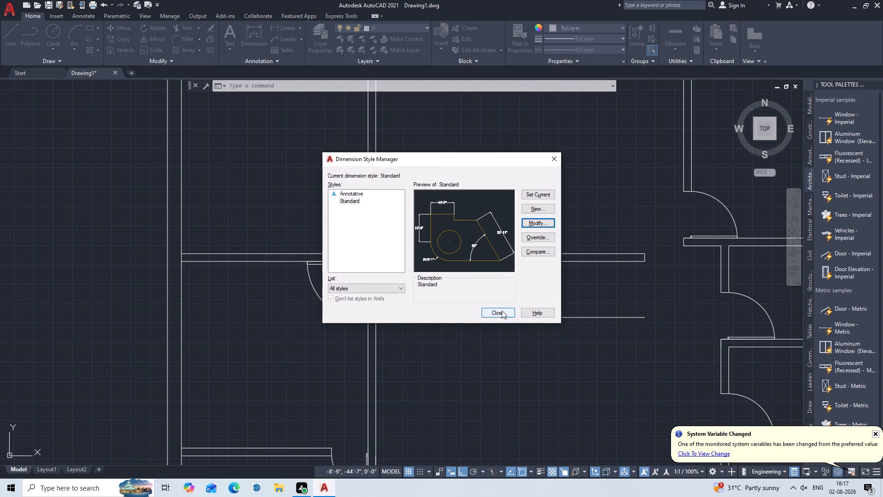
Measure the door opening's height with a linear dimension between the lower partition's top corner and the wall line above, without placing it.
key(d)
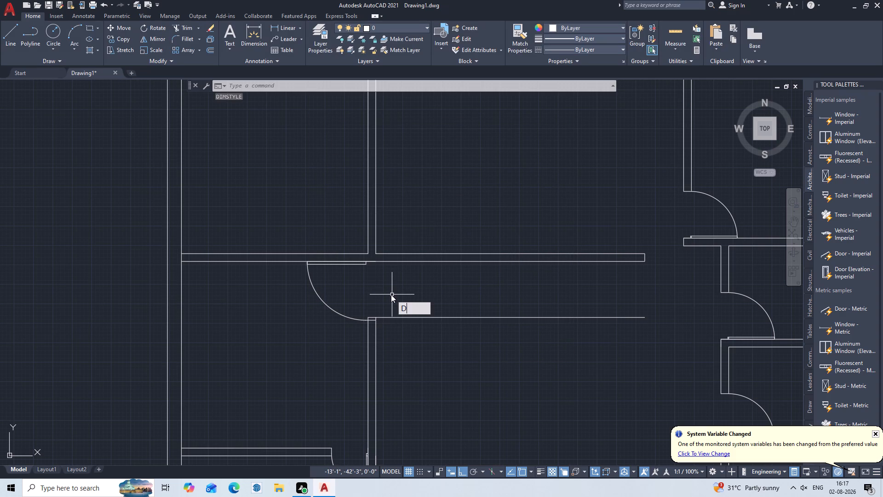
text(LI)
key(Return)
scroll(379, 271, up, 2)
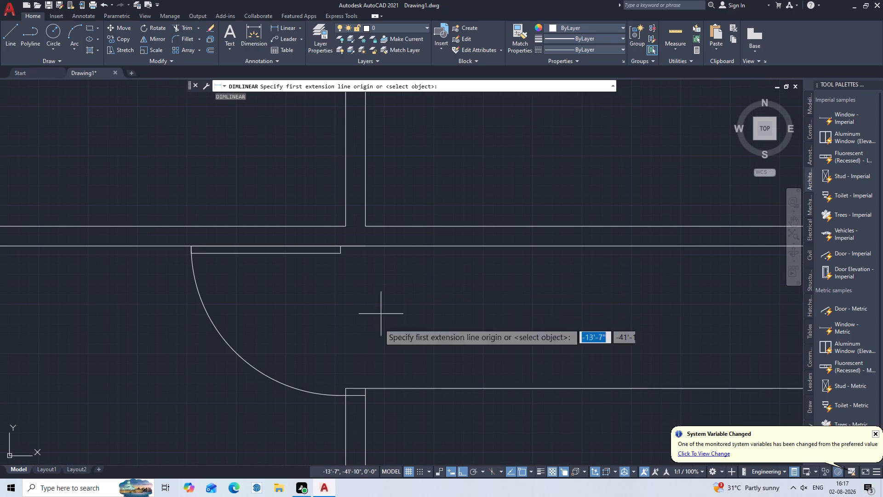
drag(368, 390, 369, 384)
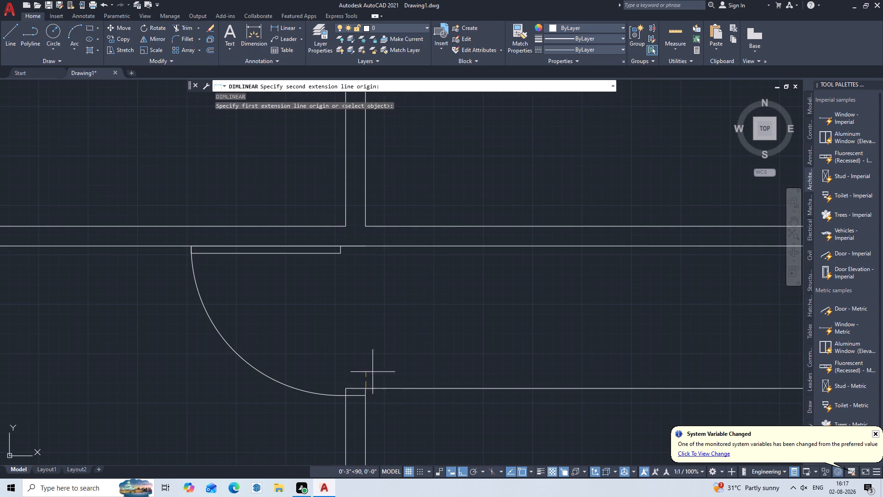
click(367, 244)
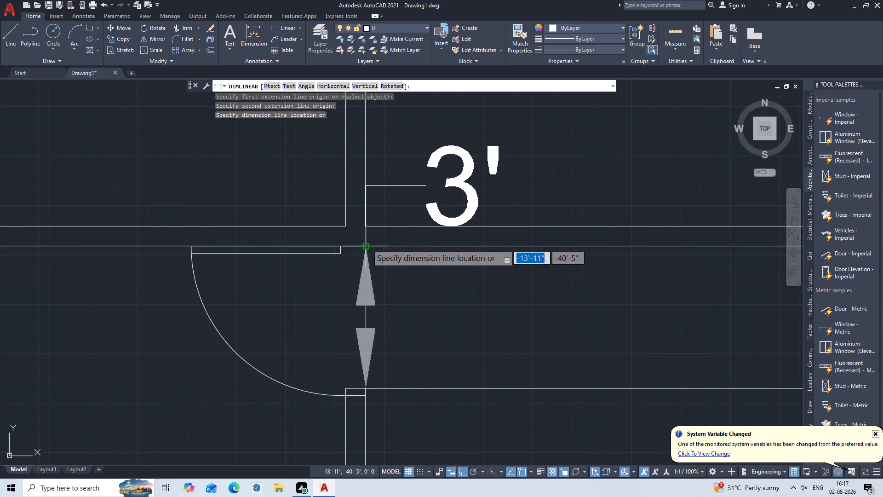
key(Escape)
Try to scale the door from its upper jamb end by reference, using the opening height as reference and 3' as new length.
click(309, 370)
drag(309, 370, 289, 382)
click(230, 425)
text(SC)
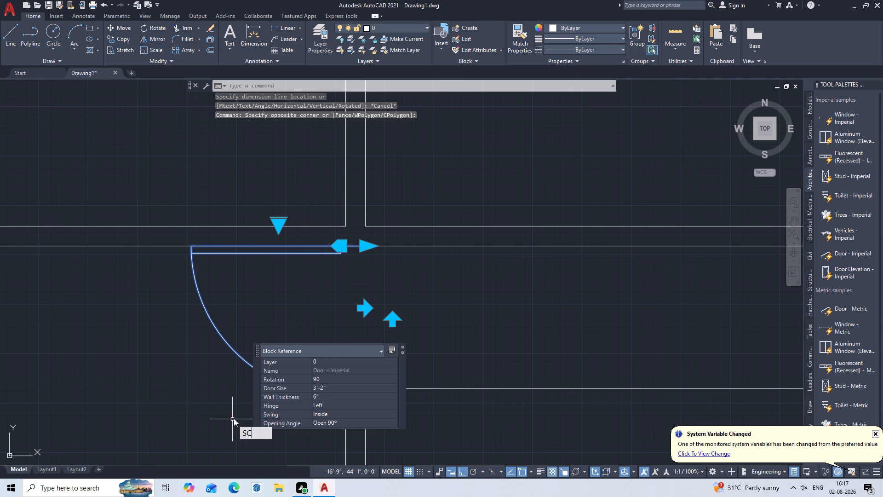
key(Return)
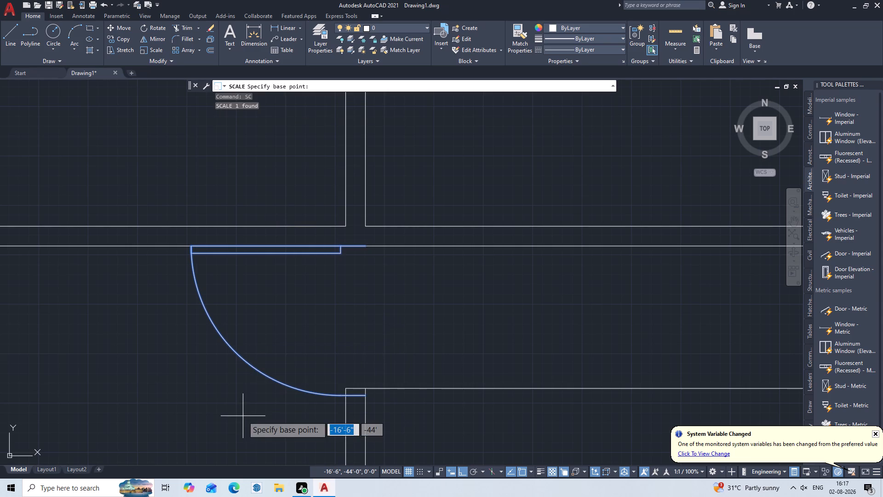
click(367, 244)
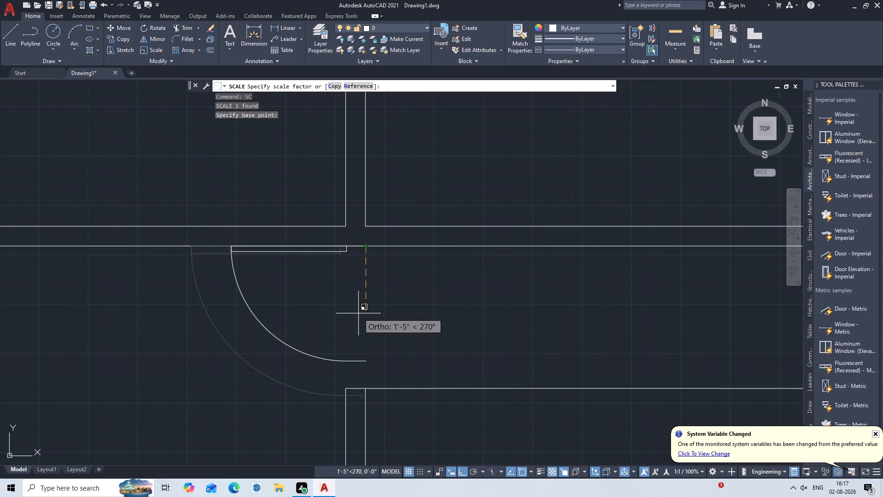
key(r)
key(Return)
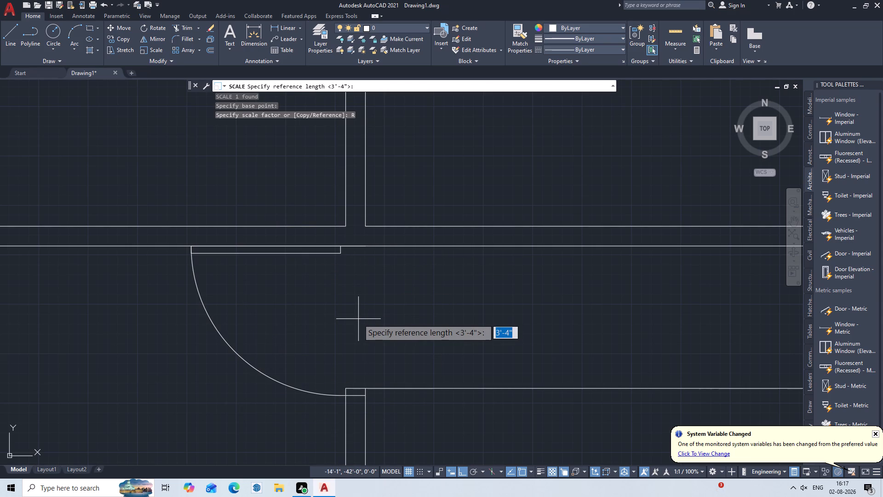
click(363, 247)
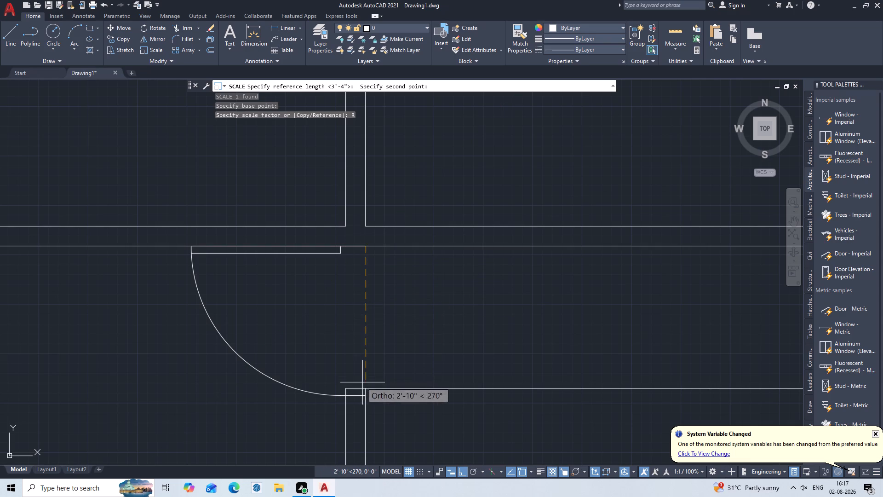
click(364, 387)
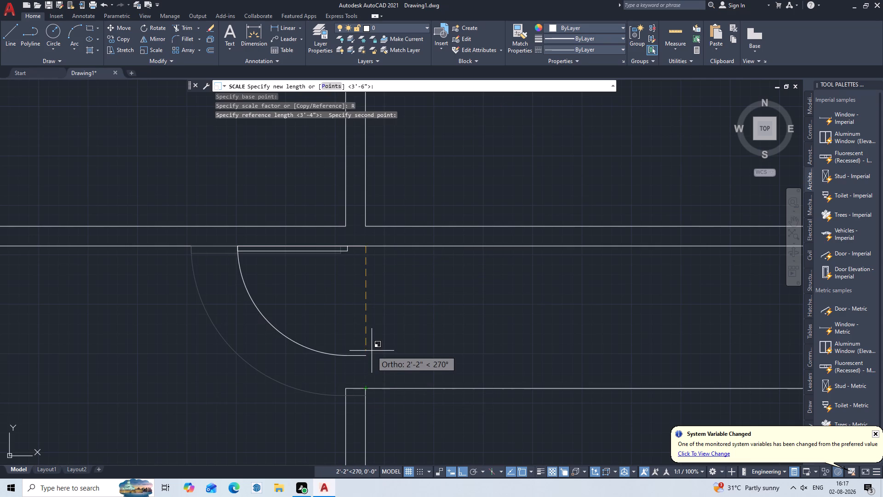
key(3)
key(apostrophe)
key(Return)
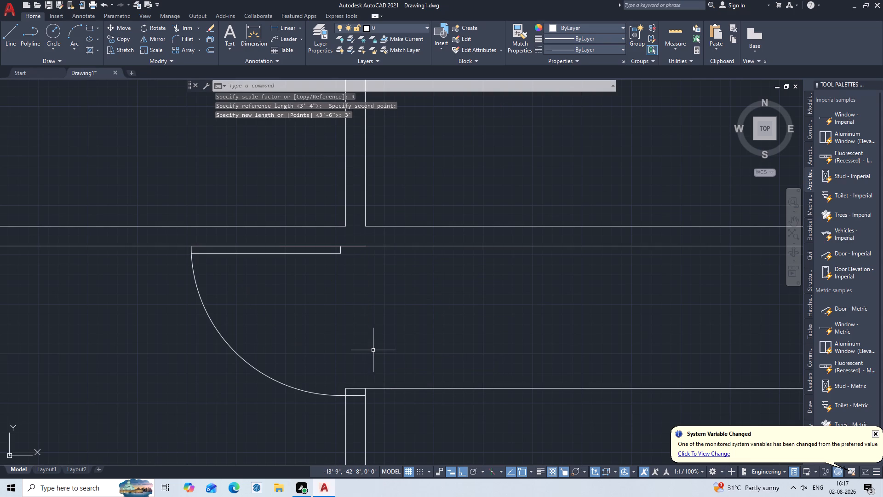
Scale the door below the horizontal partition from its upper jamb end by reference, using its full jamb-to-jamb height and 3' as new length.
click(287, 349)
click(224, 417)
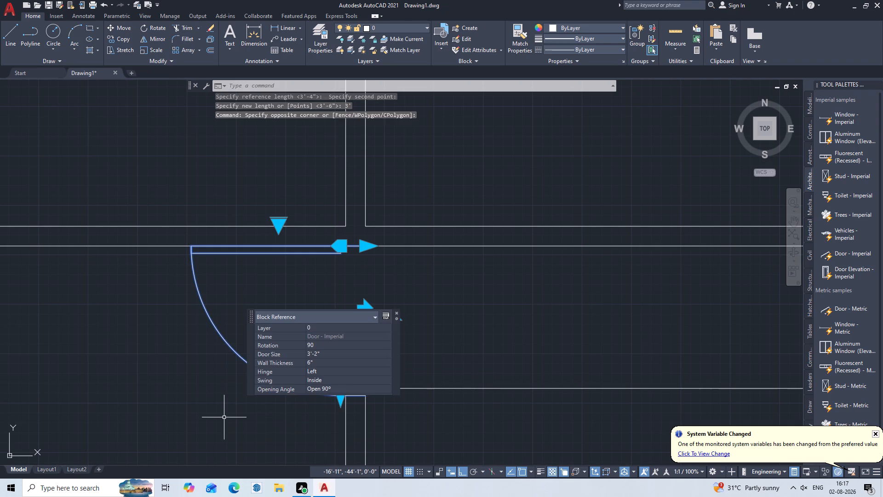
text(SC)
key(Return)
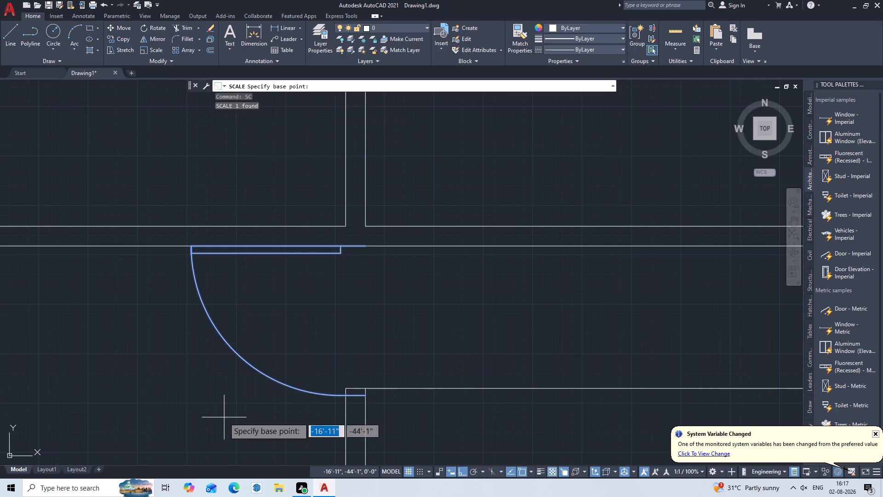
triple_click(364, 248)
click(364, 248)
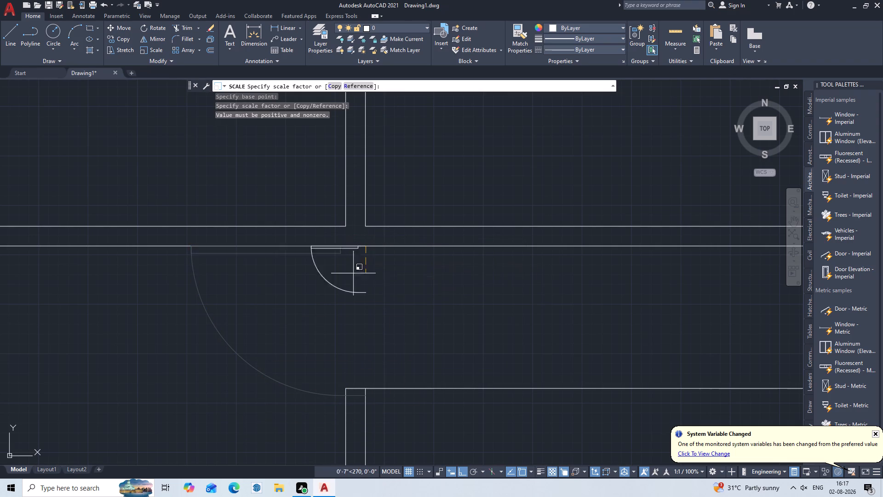
key(r)
key(Return)
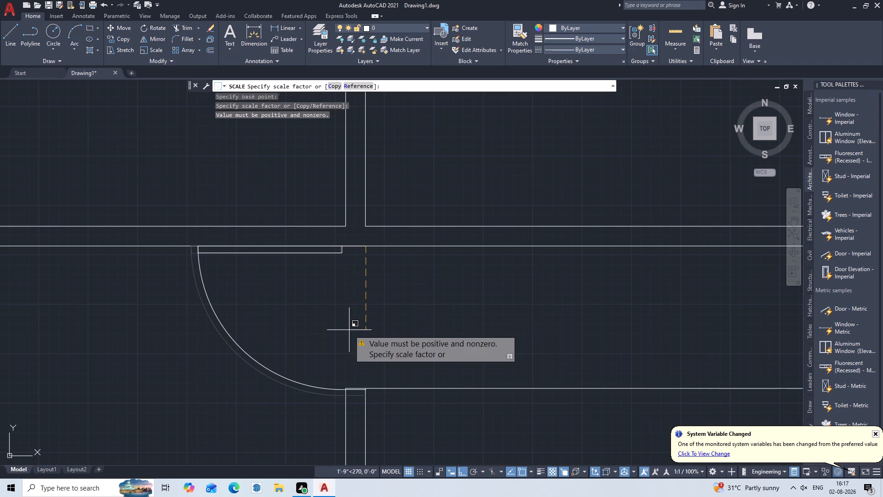
click(368, 244)
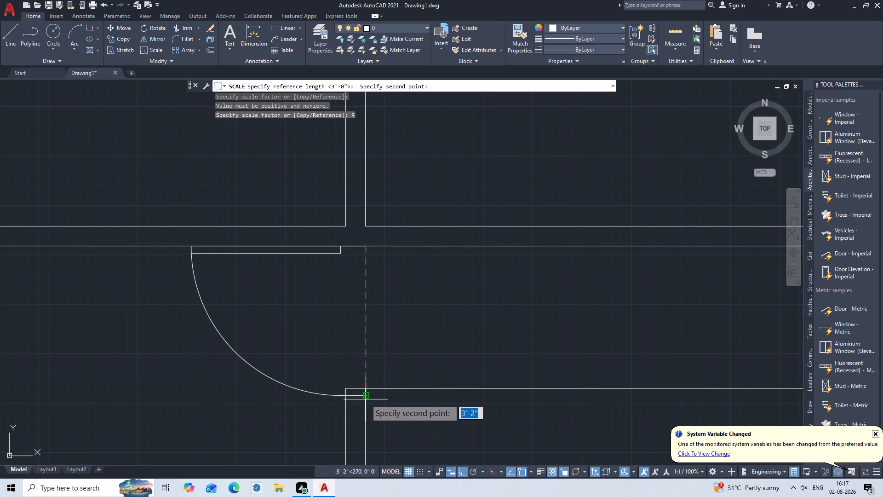
click(366, 399)
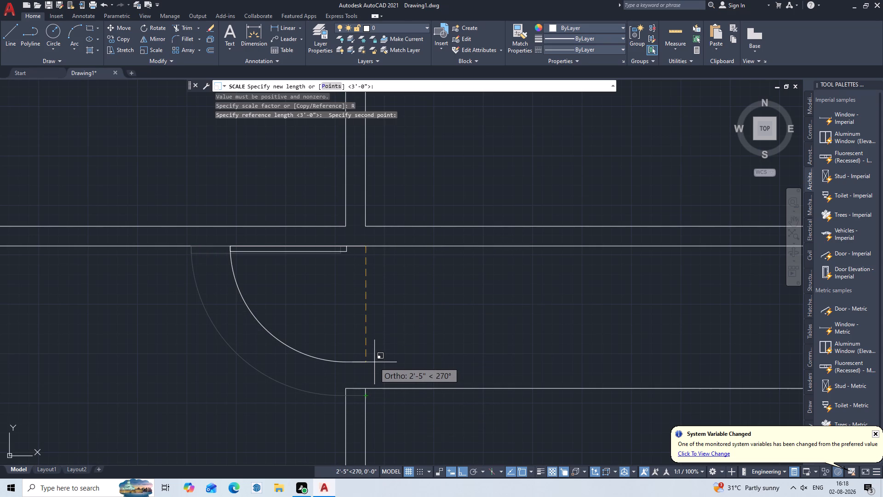
text(3')
key(Return)
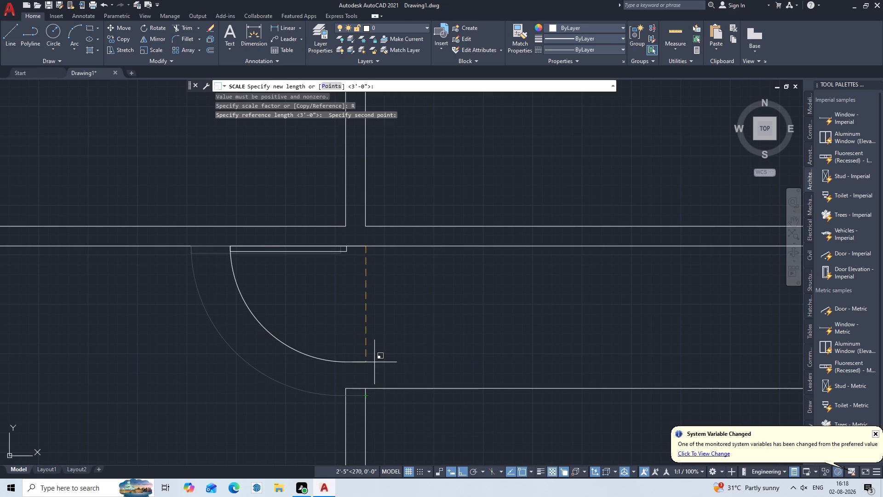
key(Escape)
Examine the rooms and partitions across the floor plan for openings that still need doors.
scroll(388, 379, down, 1)
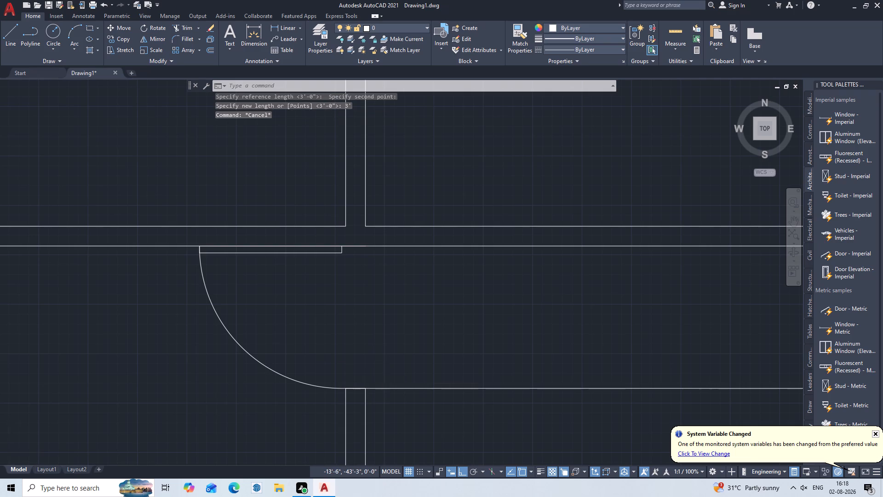
scroll(388, 379, down, 1)
middle_drag(393, 383, 369, 282)
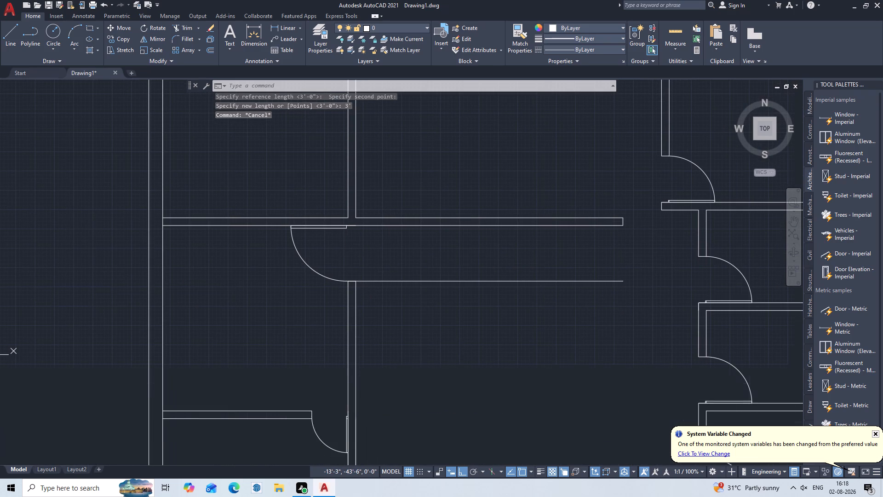
scroll(608, 489, down, 1)
scroll(430, 439, down, 1)
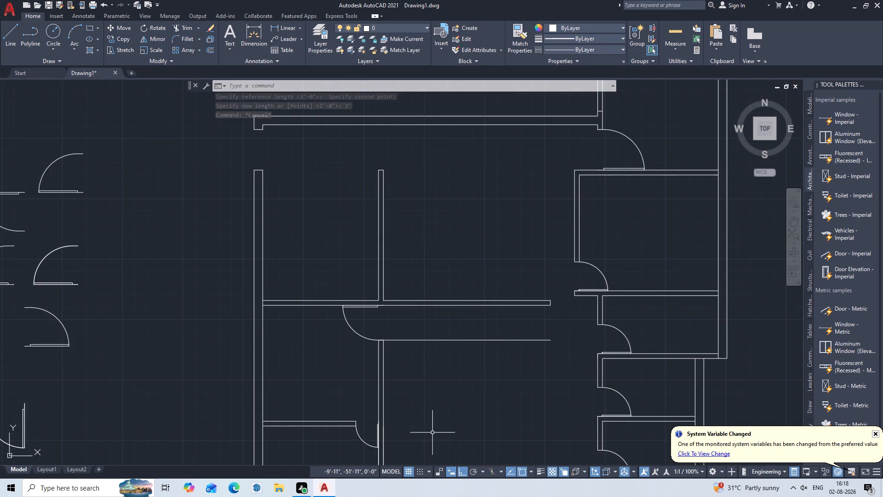
middle_drag(438, 384, 405, 297)
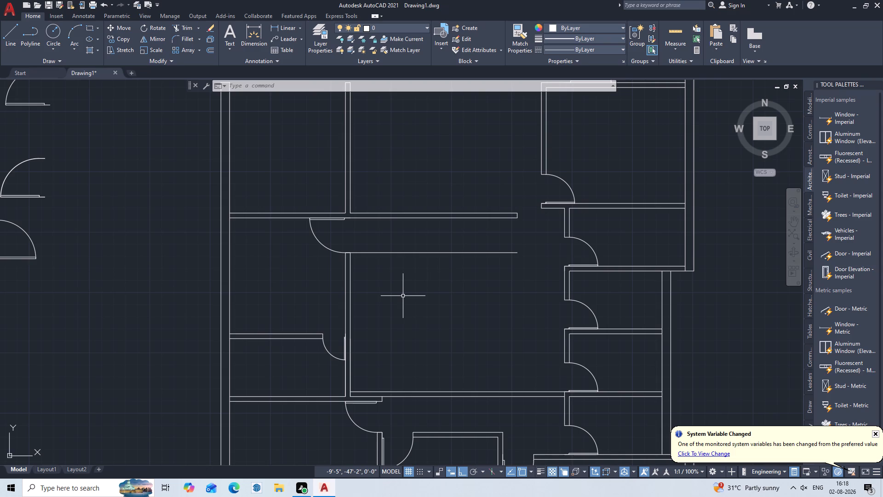
middle_drag(578, 257, 410, 275)
middle_drag(410, 275, 268, 280)
middle_drag(325, 234, 448, 391)
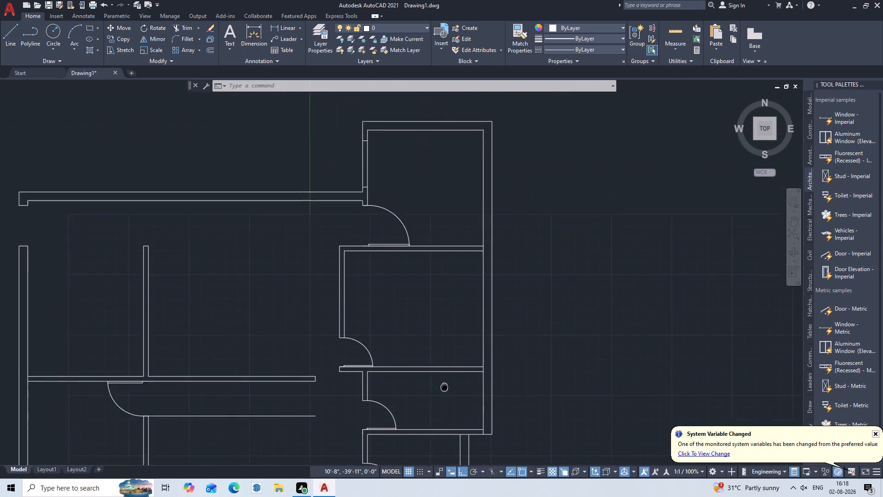
middle_drag(448, 391, 463, 405)
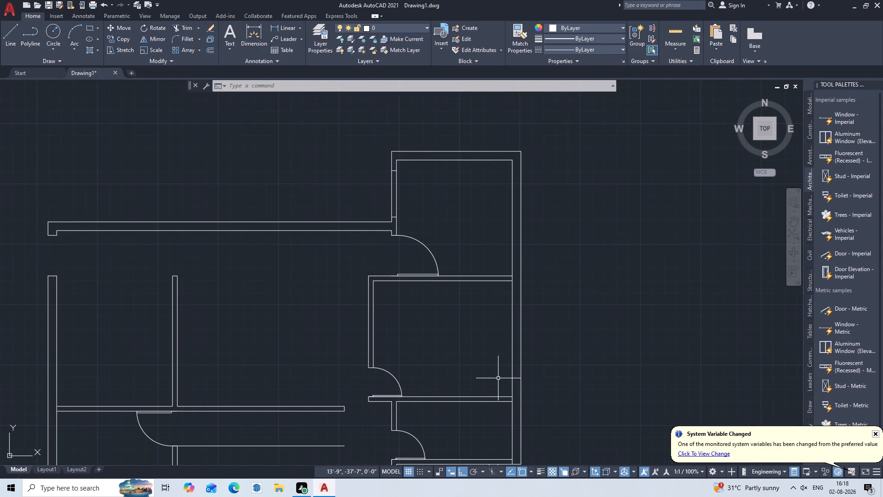
middle_drag(498, 378, 507, 277)
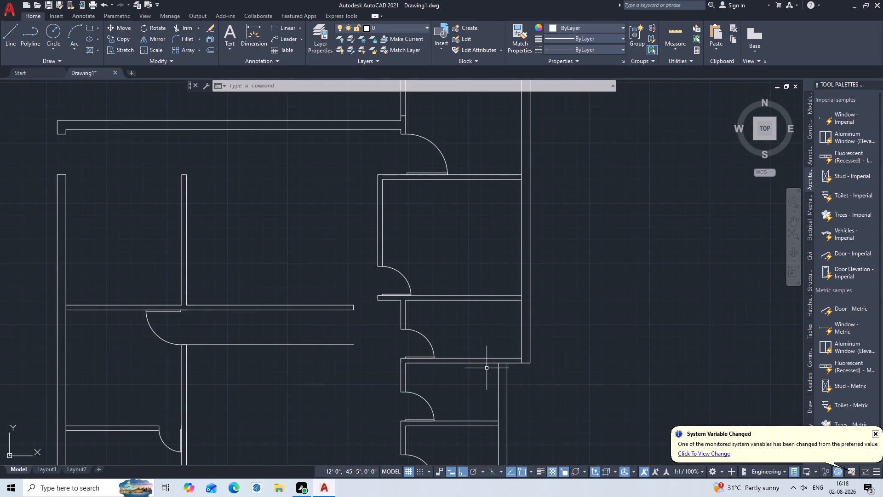
middle_drag(487, 368, 559, 256)
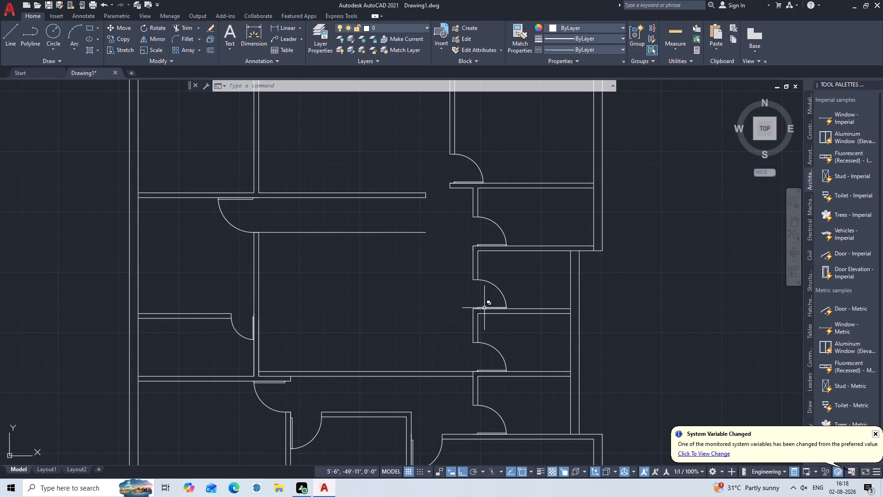
middle_drag(340, 270, 502, 364)
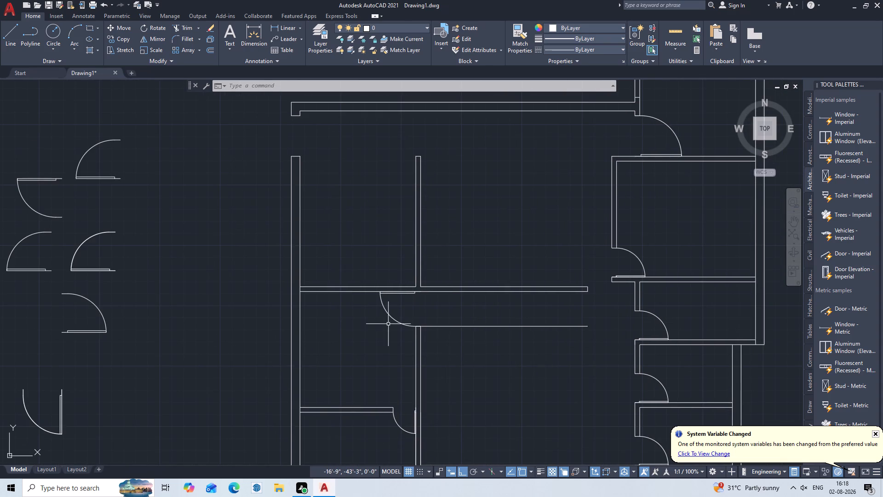
middle_drag(384, 322, 386, 415)
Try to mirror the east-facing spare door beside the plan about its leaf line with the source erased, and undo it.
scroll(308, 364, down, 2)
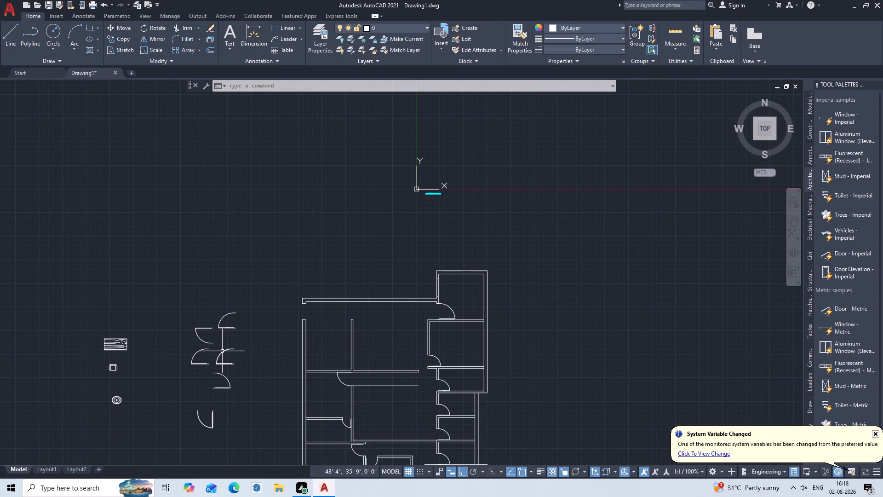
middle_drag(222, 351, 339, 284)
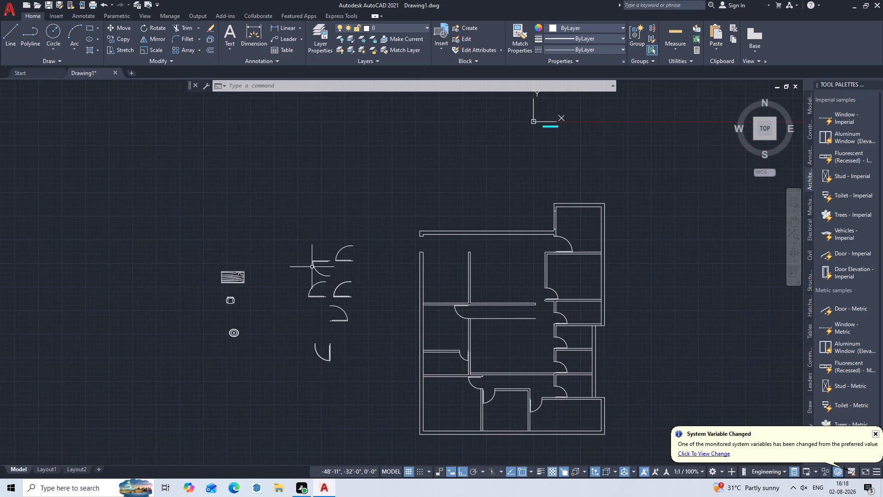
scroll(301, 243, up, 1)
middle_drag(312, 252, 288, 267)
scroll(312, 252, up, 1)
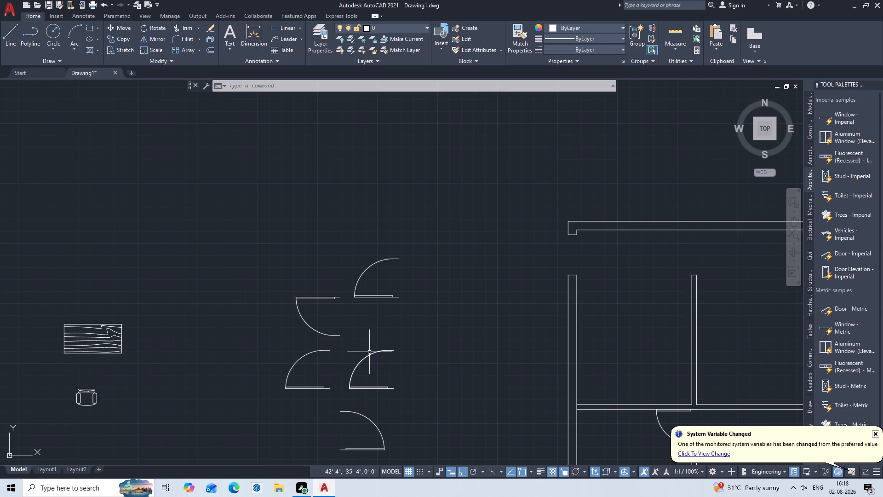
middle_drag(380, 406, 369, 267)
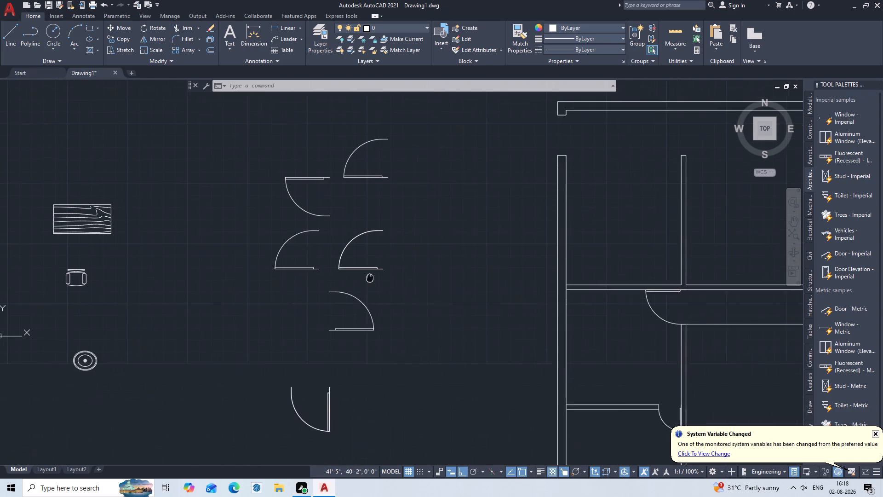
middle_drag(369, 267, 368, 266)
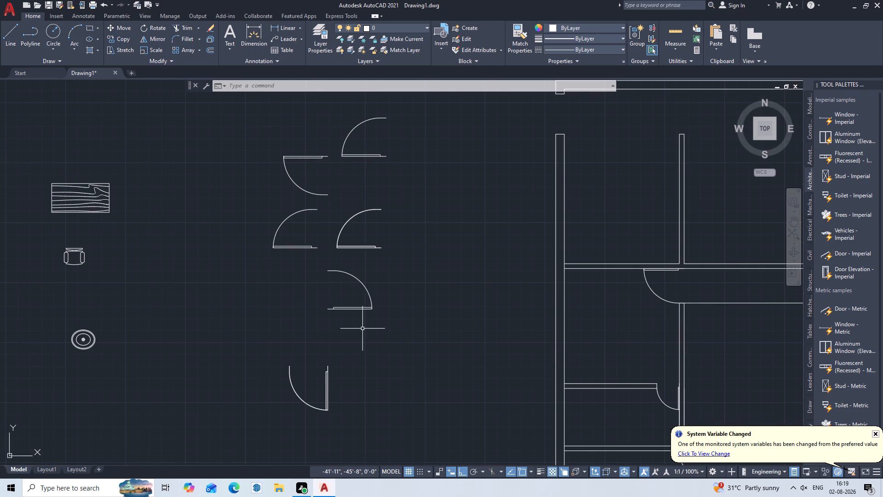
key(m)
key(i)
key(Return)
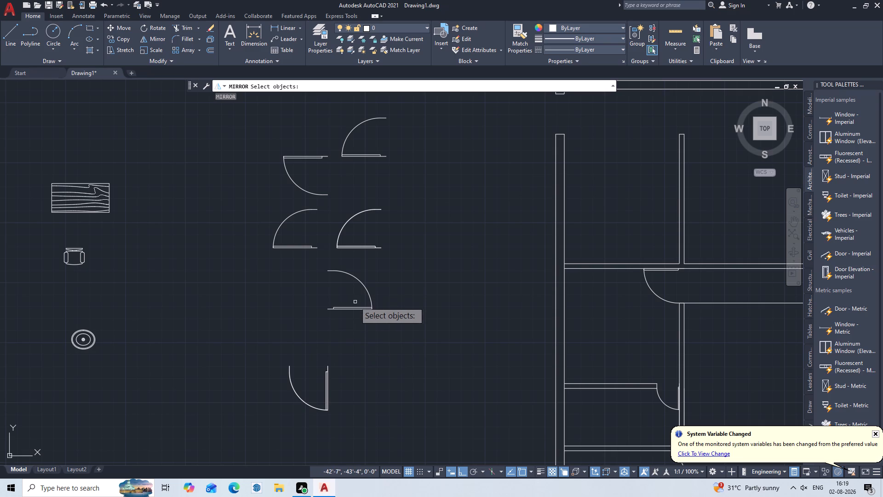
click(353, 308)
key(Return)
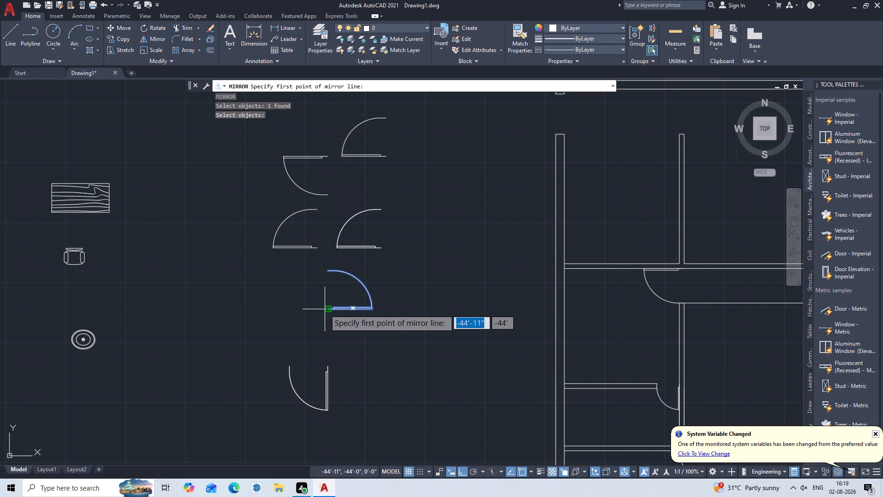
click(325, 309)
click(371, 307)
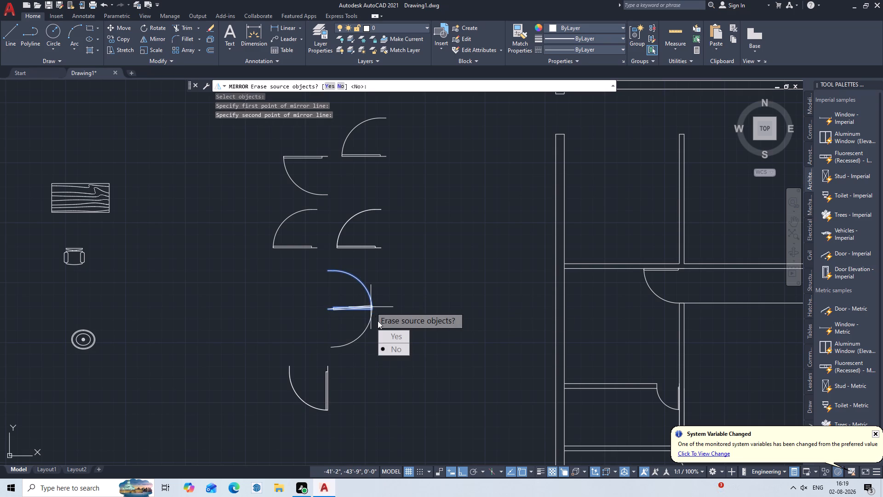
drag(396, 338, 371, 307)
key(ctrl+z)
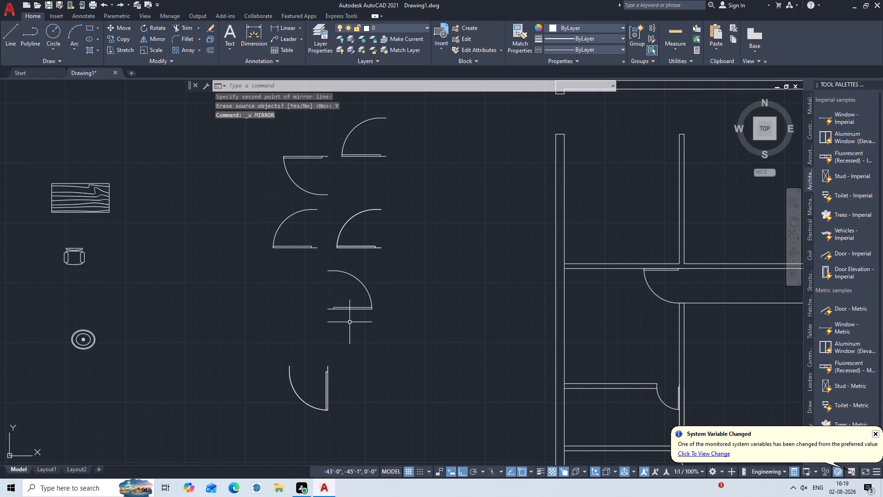
Mirror the east-facing spare door about the horizontal line of its leaf, erasing the source, so it swings downward.
click(374, 276)
double_click(315, 347)
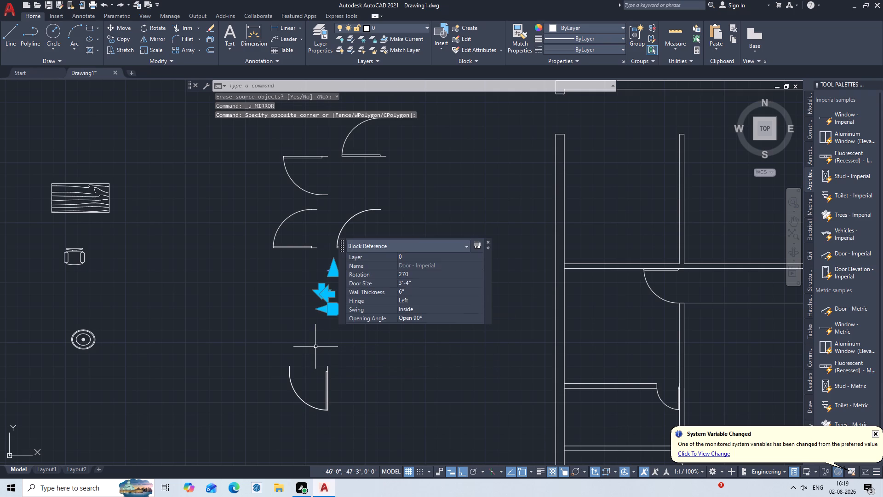
text(MI)
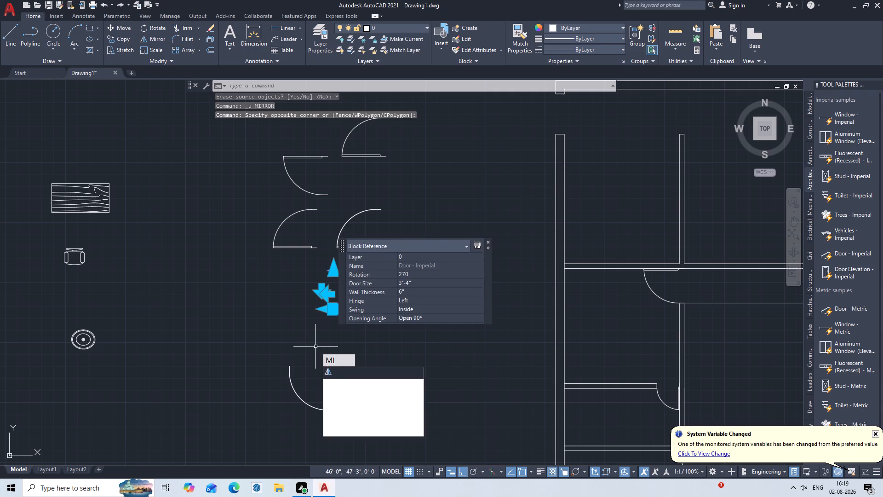
key(Return)
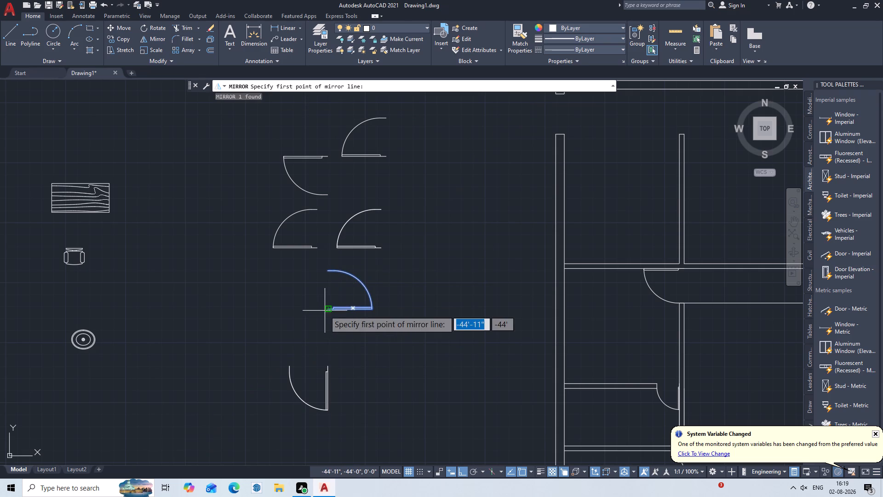
click(325, 310)
click(377, 306)
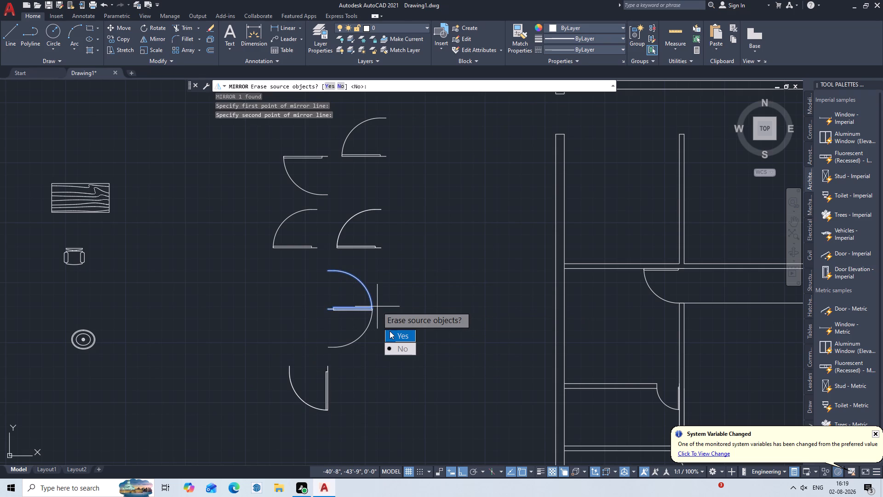
drag(391, 333, 377, 306)
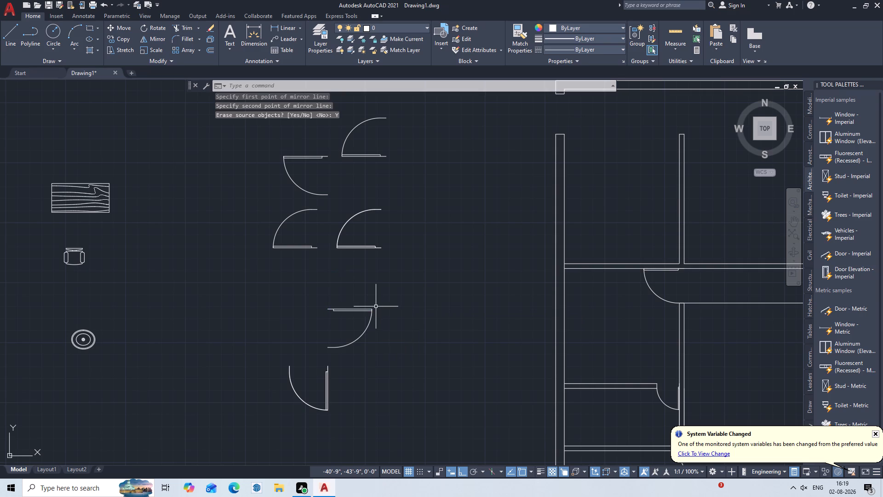
Copy the downward-swinging, east-facing spare door by its leaf's jamb end to the upper jamb corner of the opening in the northwest outer wall.
click(382, 294)
click(331, 352)
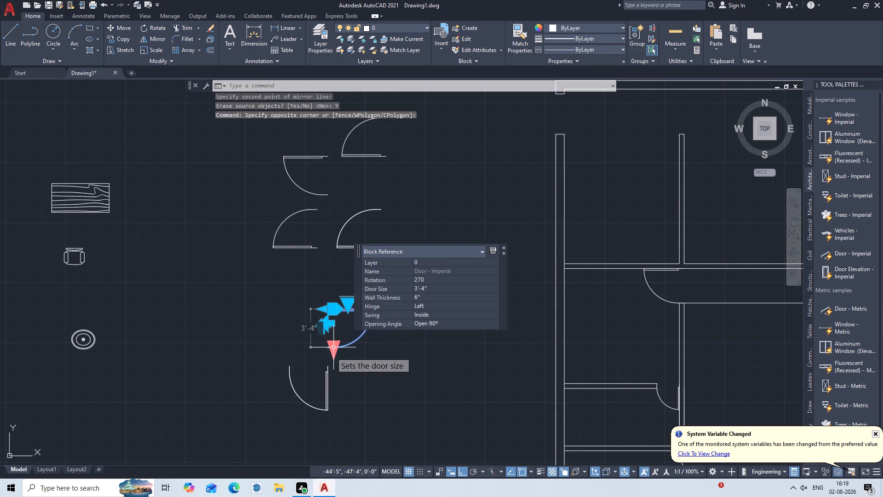
key(c)
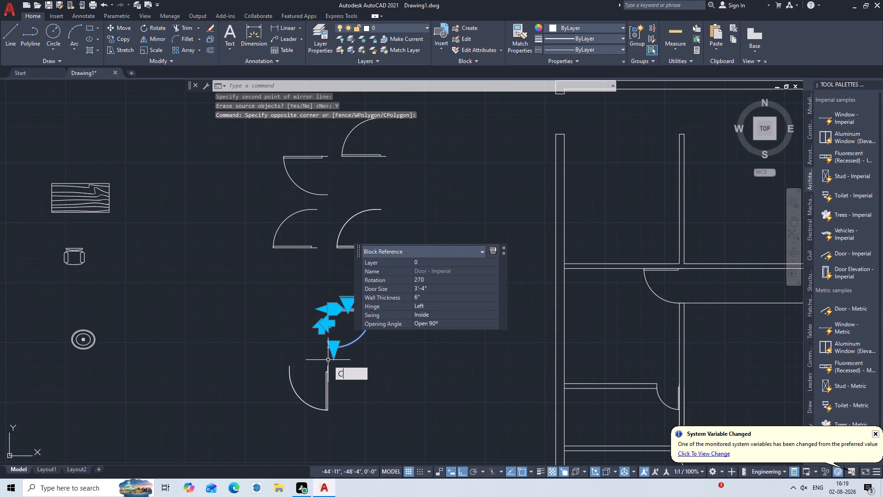
key(o)
key(p)
key(Return)
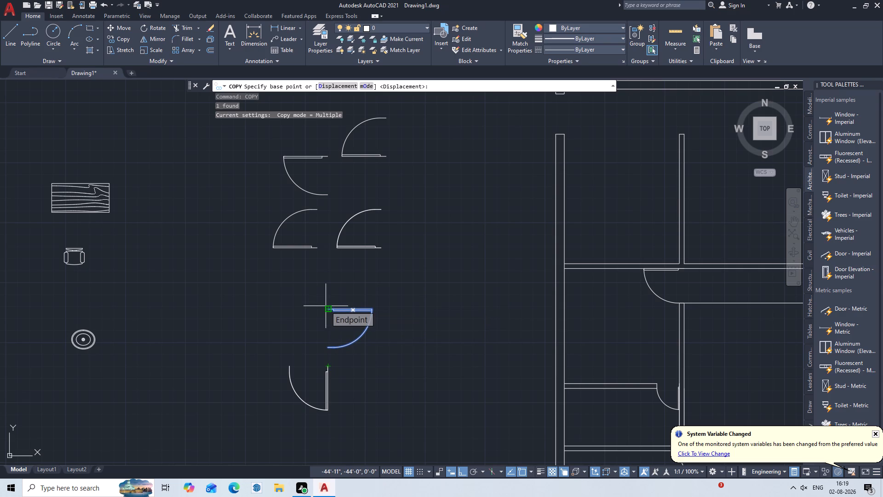
click(326, 306)
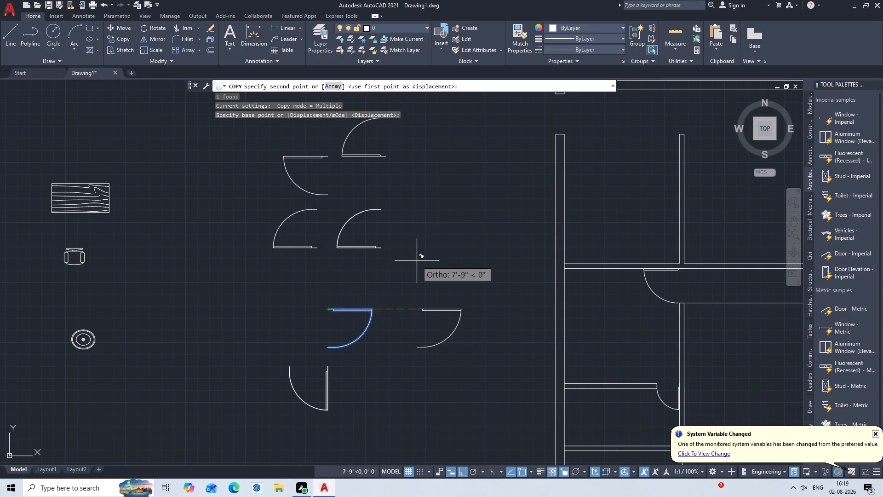
middle_drag(417, 261, 107, 385)
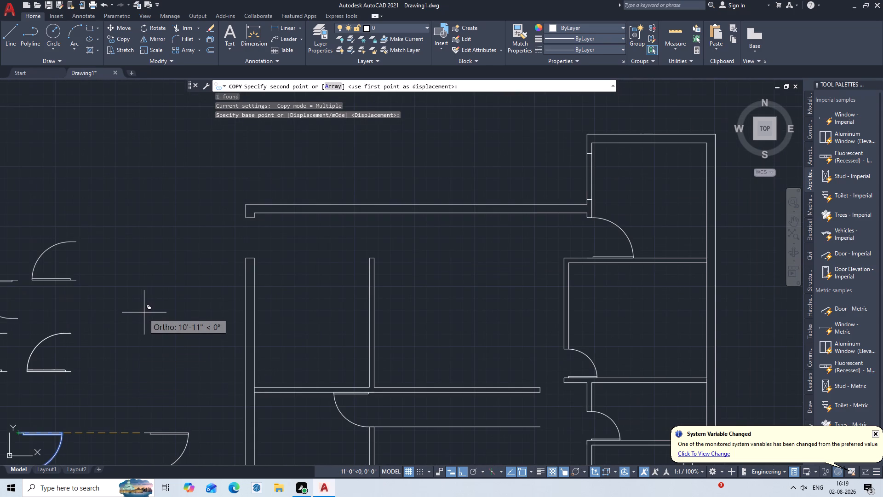
click(245, 217)
key(Escape)
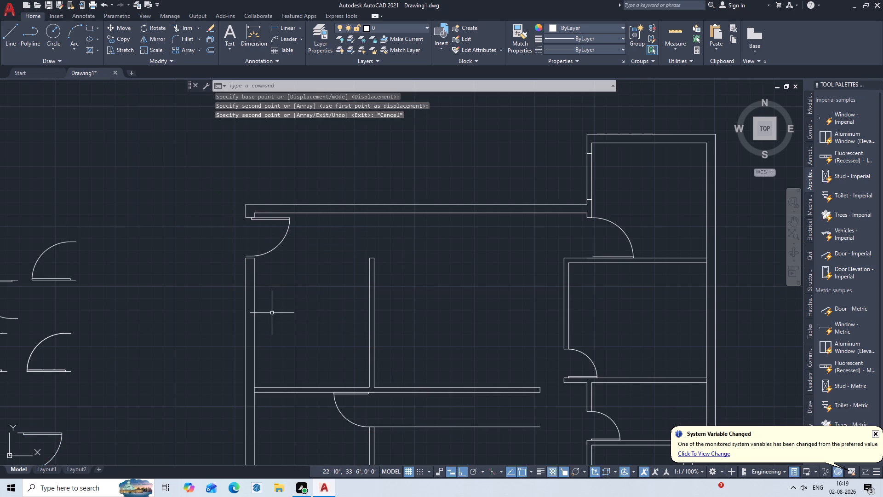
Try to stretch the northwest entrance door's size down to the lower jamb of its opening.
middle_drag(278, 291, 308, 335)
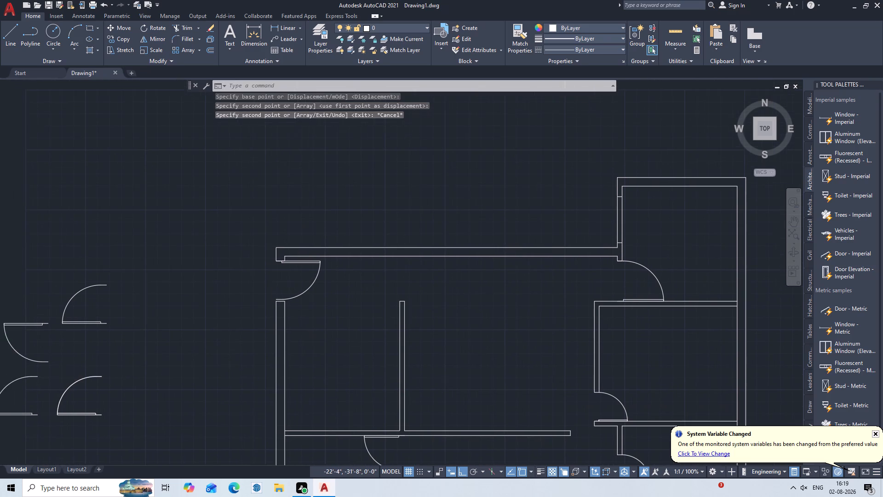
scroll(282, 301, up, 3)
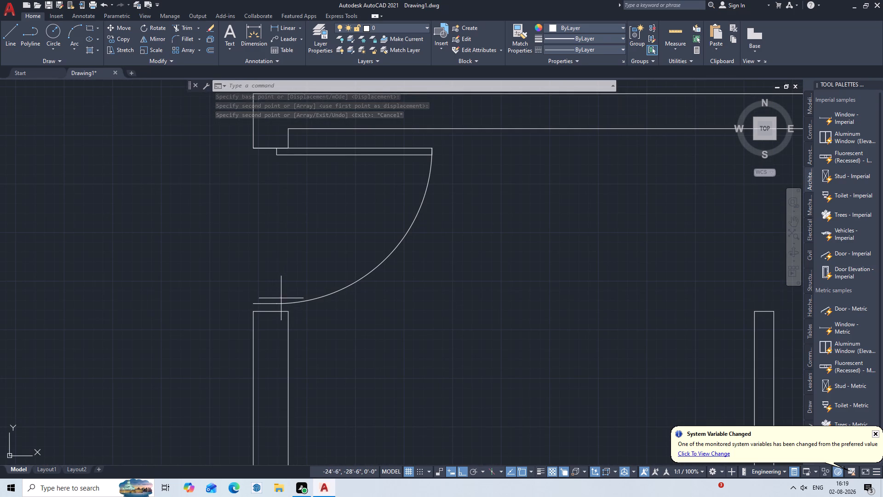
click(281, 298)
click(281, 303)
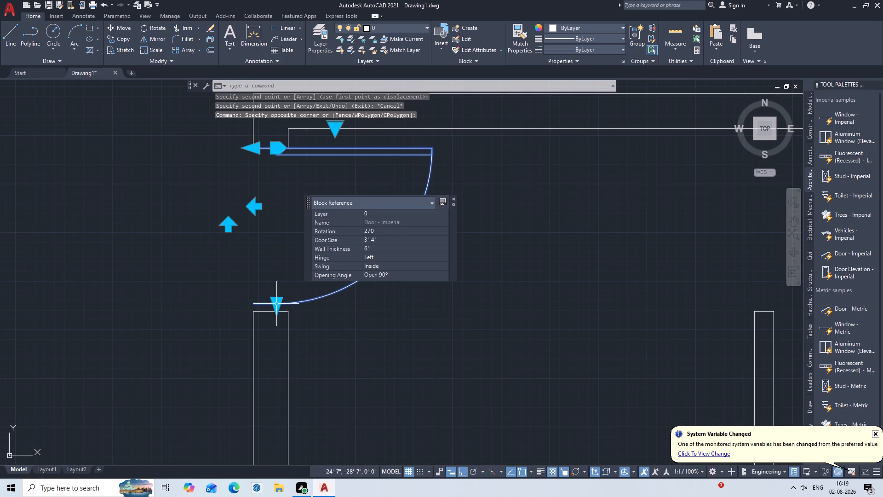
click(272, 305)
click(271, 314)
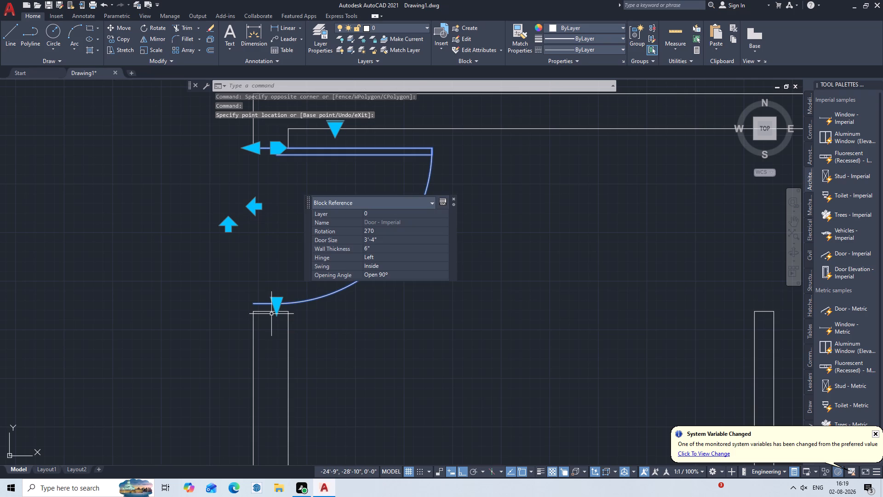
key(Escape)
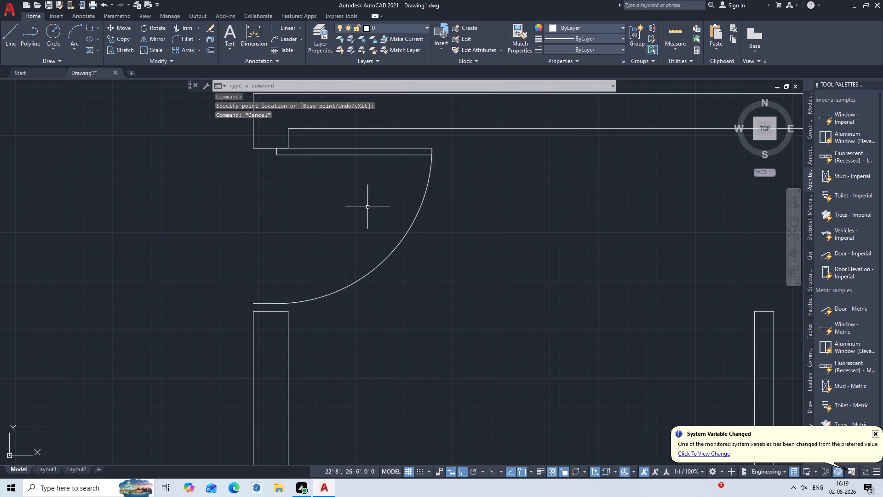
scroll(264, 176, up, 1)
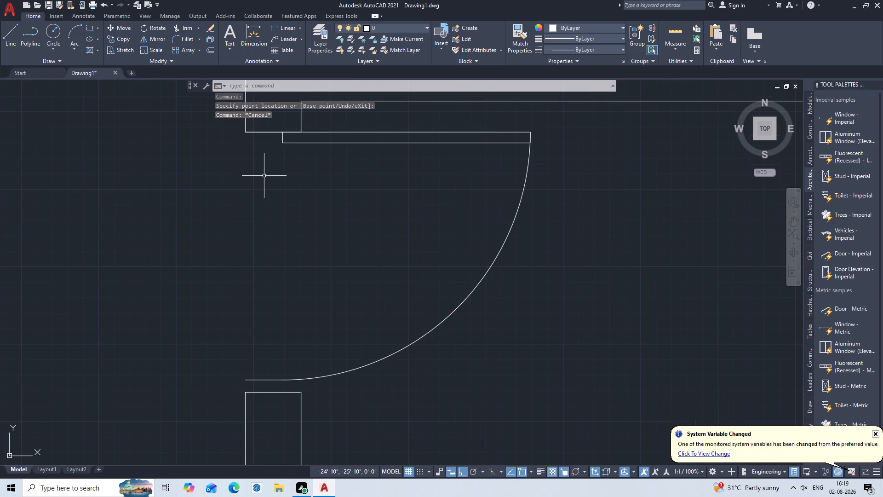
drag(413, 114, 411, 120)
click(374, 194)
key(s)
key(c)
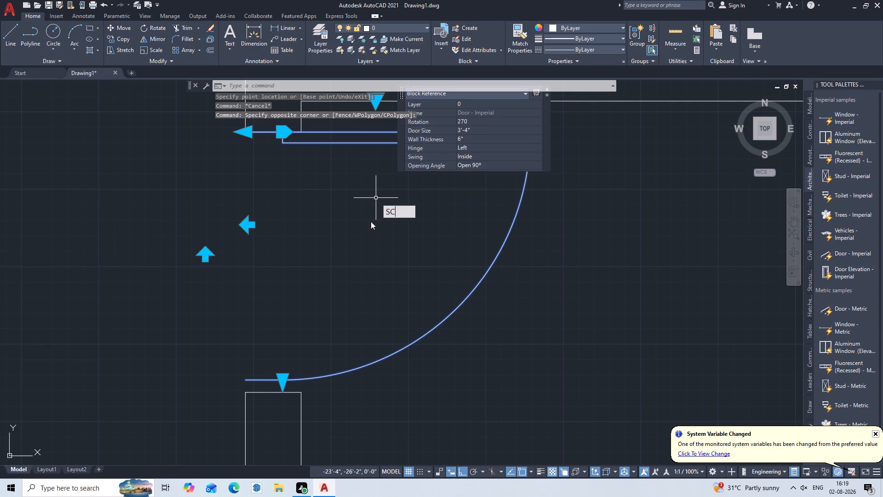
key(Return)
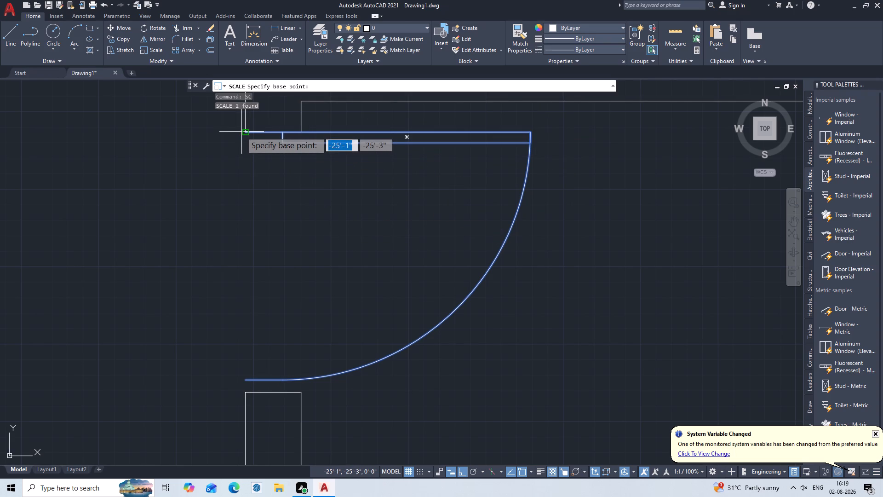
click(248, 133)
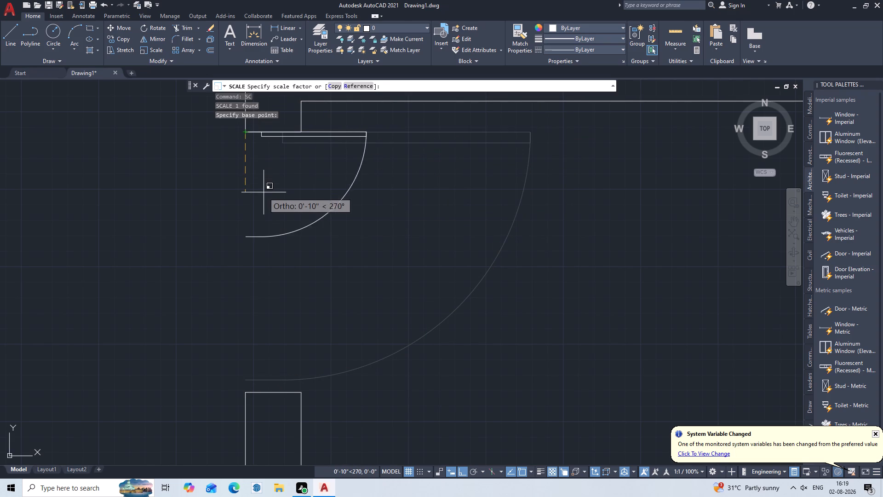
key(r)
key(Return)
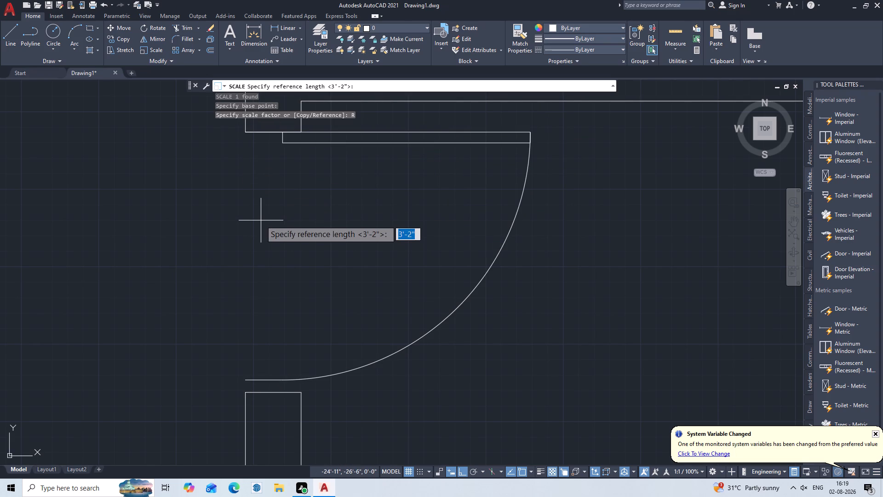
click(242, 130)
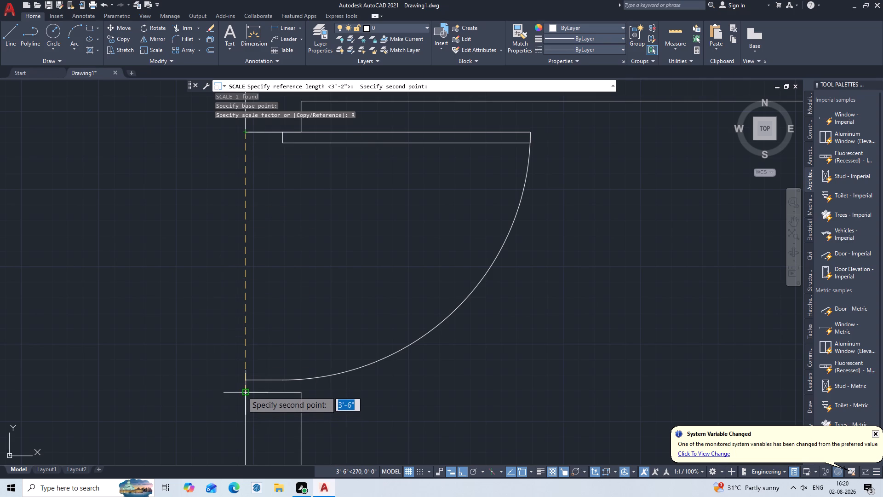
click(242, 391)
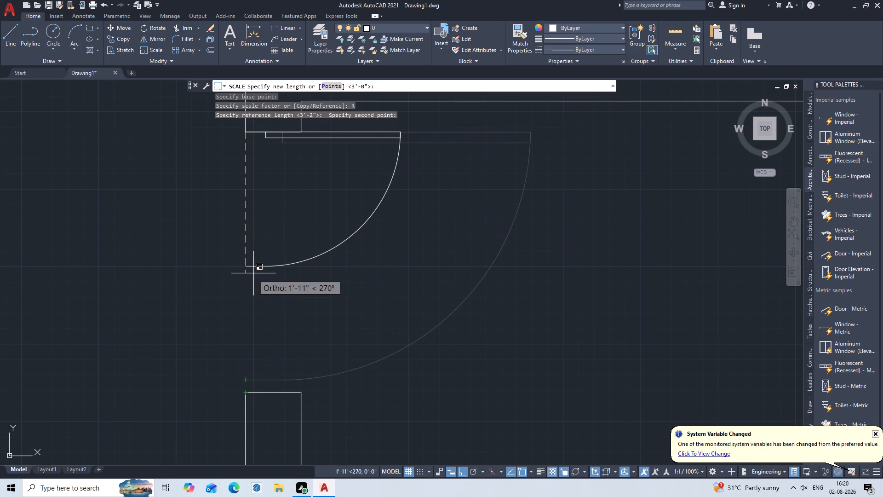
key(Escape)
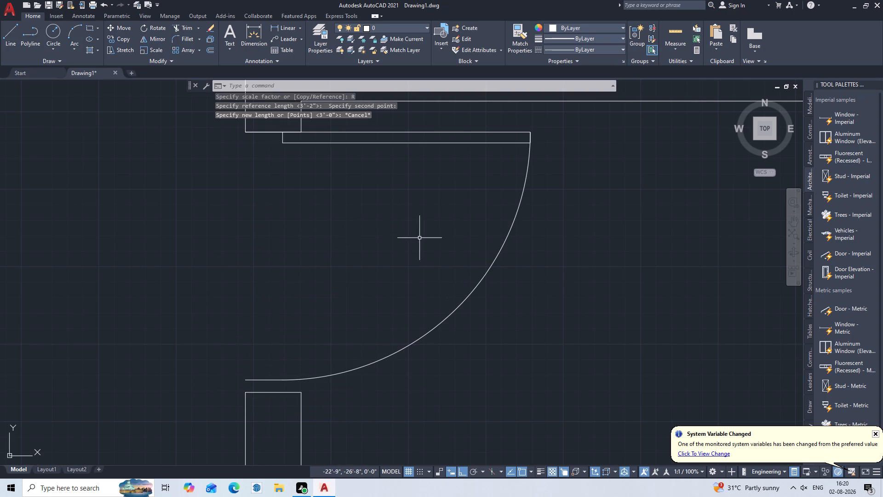
Scale the northwest entrance door from its upper jamb corner by reference, using its full jamb-to-jamb height and 3'6" as new length.
click(473, 335)
click(414, 313)
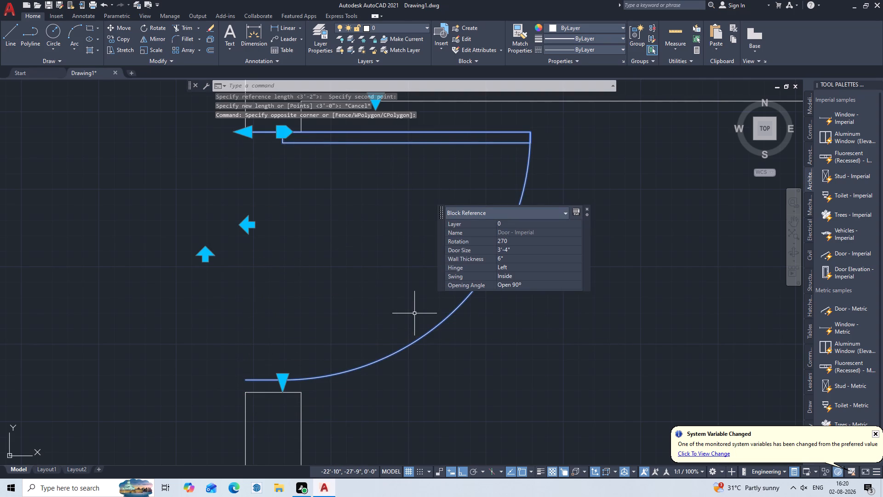
key(s)
key(c)
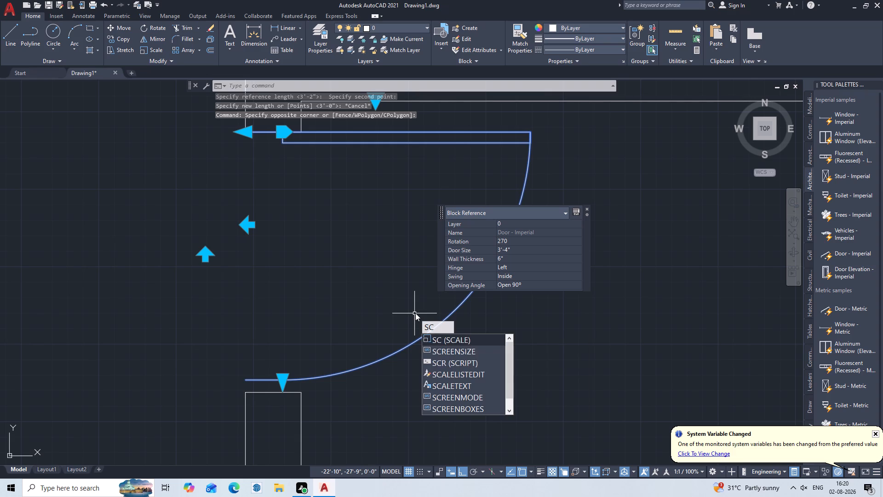
key(Return)
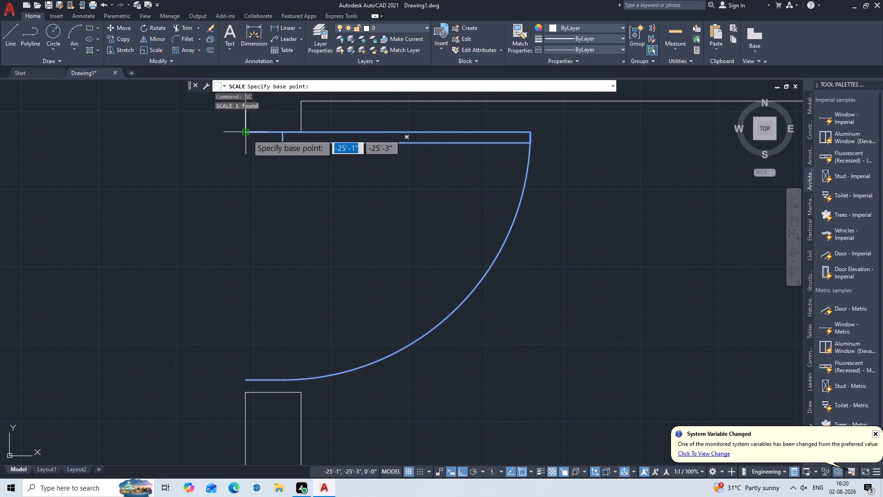
click(247, 134)
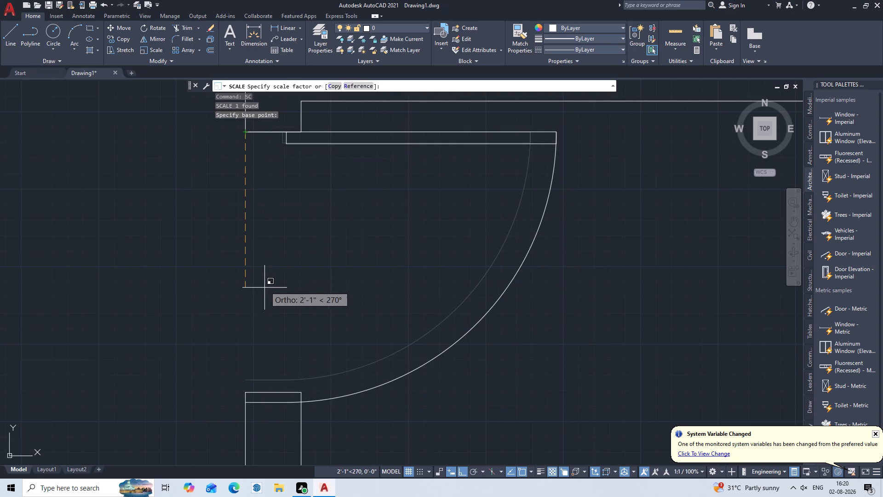
key(r)
key(Return)
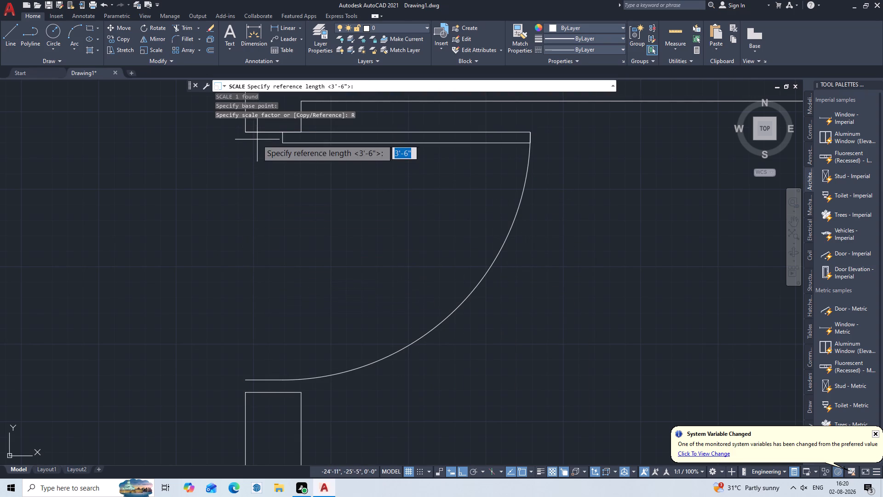
click(247, 129)
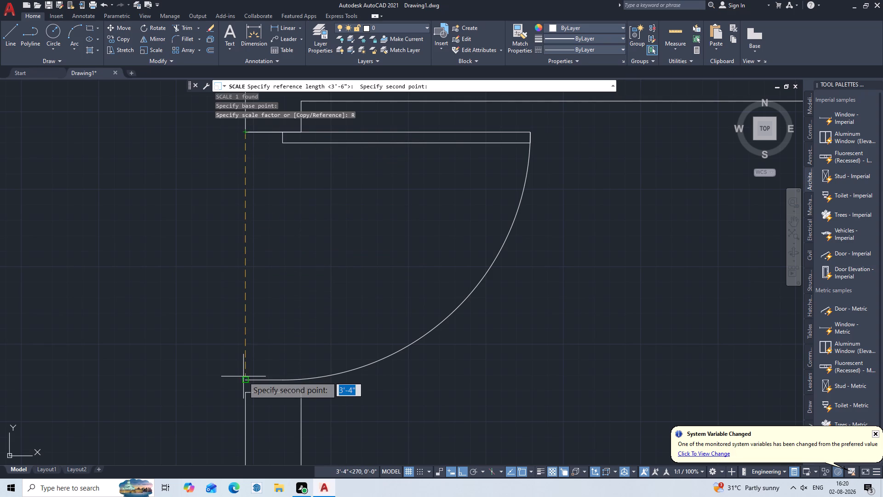
click(243, 379)
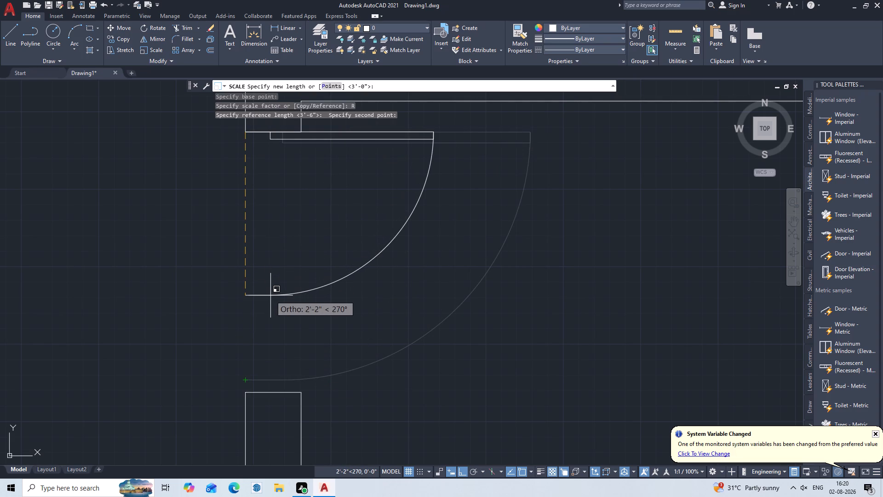
key(3)
text('6)
key(shift+quotedbl)
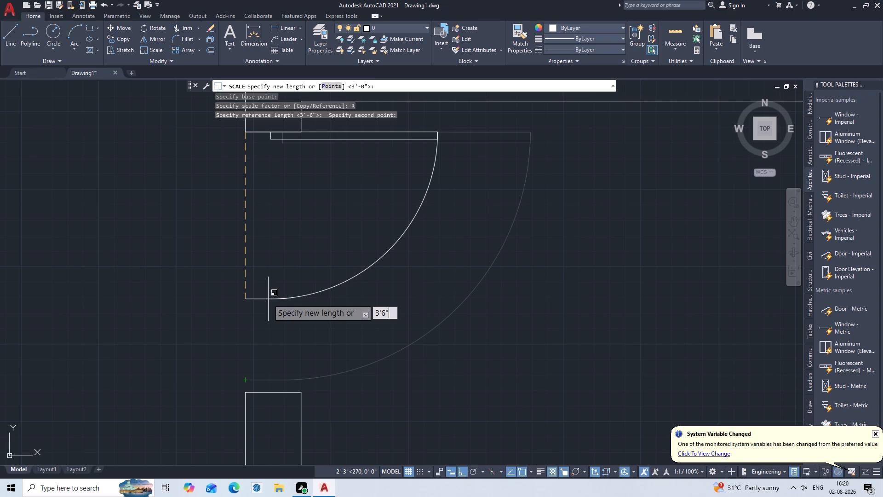
key(Return)
key(Escape)
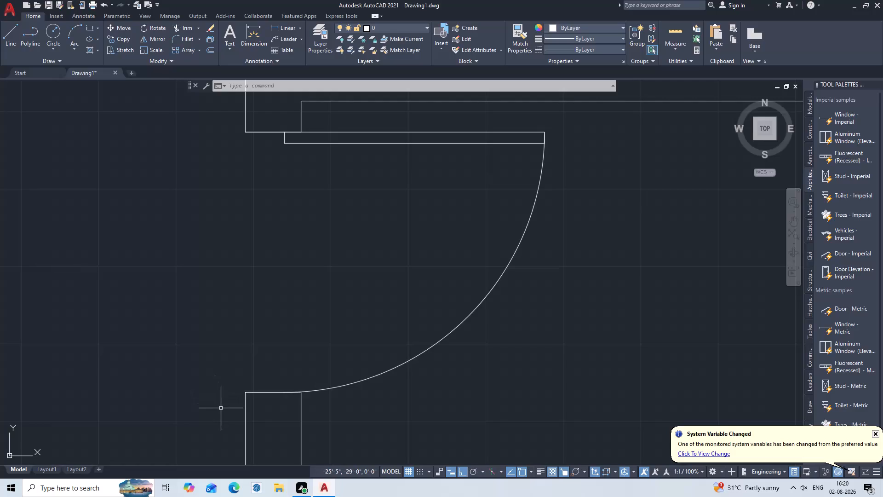
Examine the door openings and partitions from the northwest entrance through to the southern rooms of the plan.
scroll(436, 272, down, 1)
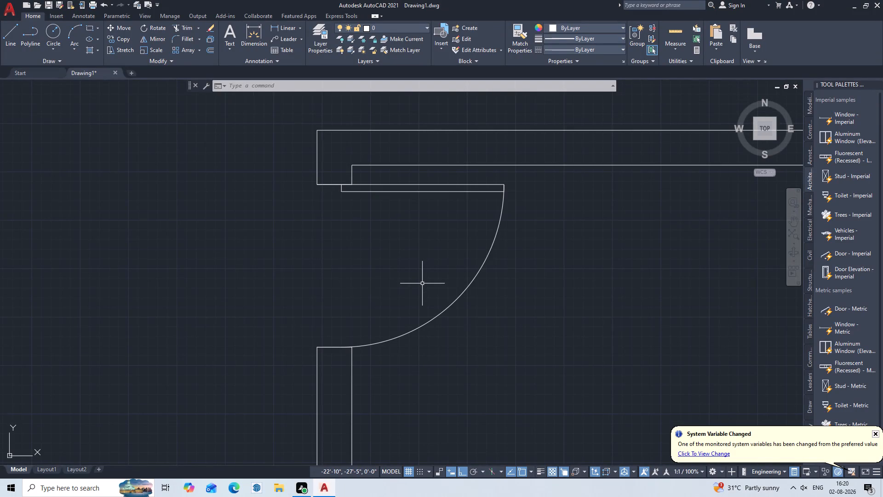
middle_drag(422, 283, 364, 213)
scroll(363, 213, down, 1)
scroll(407, 276, down, 2)
middle_drag(458, 269, 261, 210)
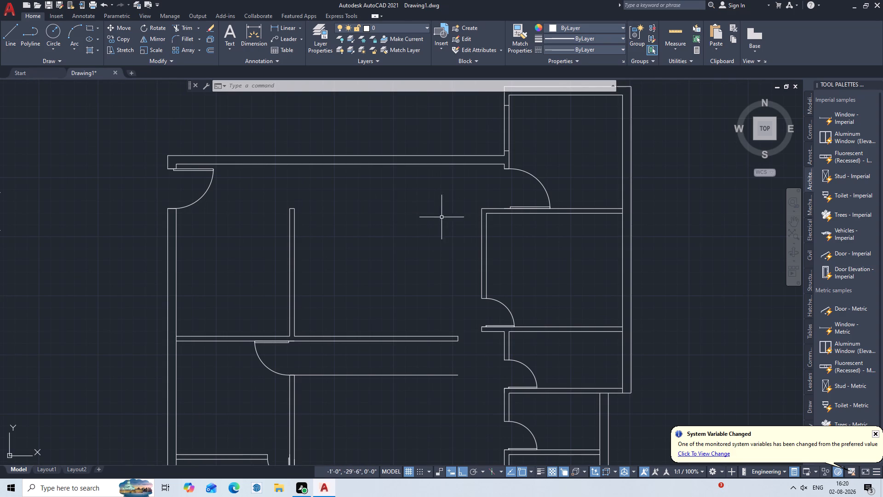
middle_drag(439, 283, 440, 118)
scroll(447, 239, down, 1)
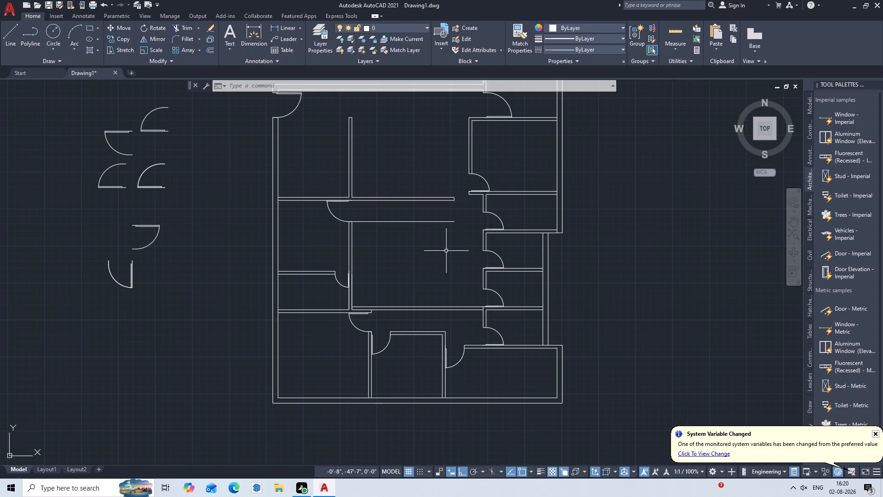
middle_drag(430, 293, 456, 247)
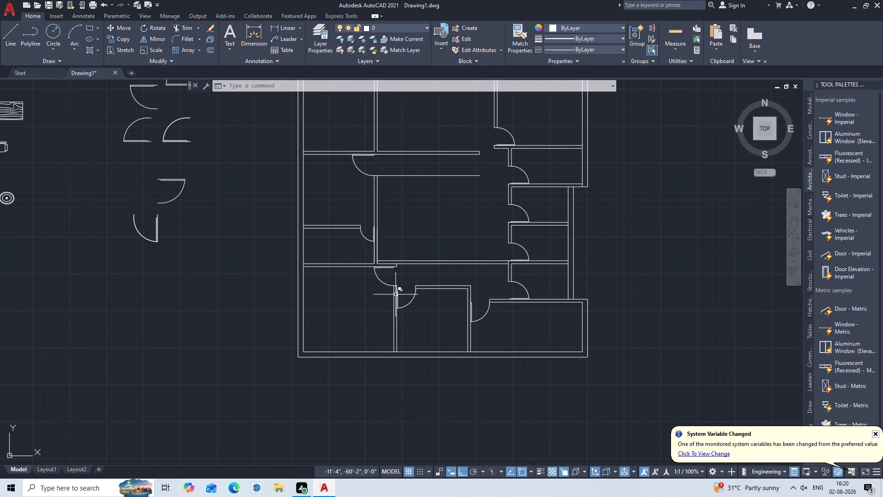
middle_drag(396, 295, 380, 247)
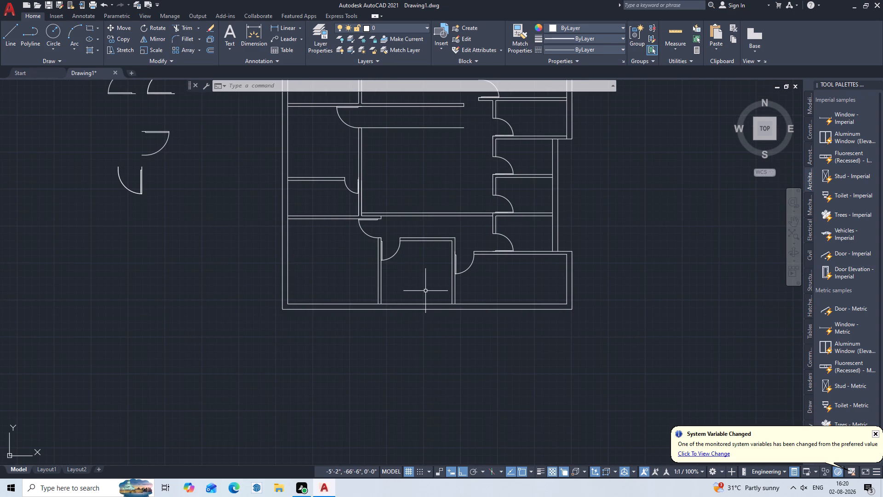
Draw a 6' horizontal line in the empty space southwest of the floor plan.
key(l)
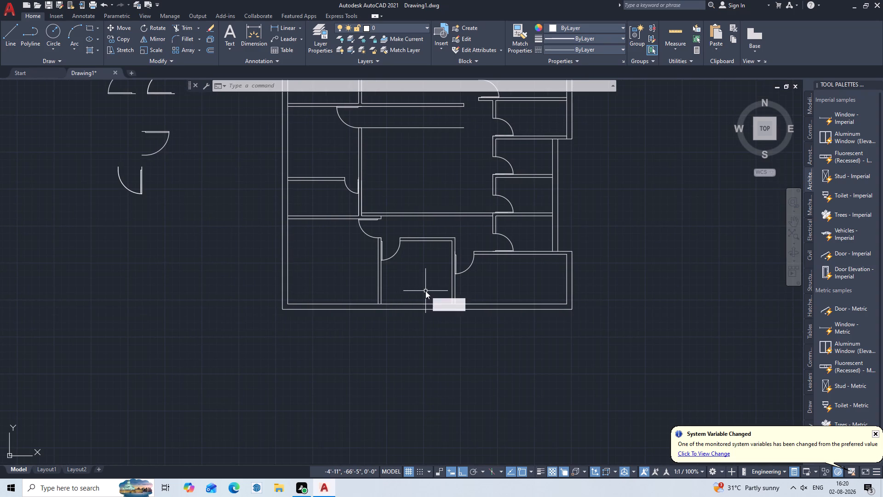
key(Return)
click(95, 317)
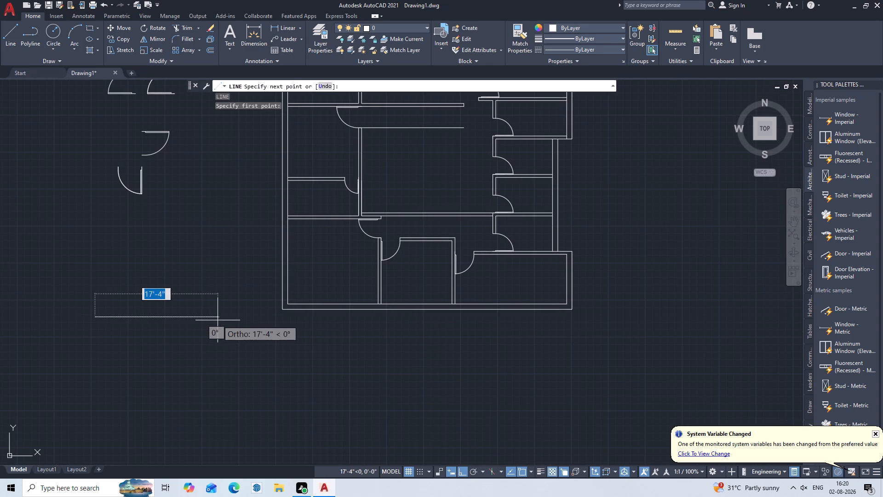
key(6)
key(apostrophe)
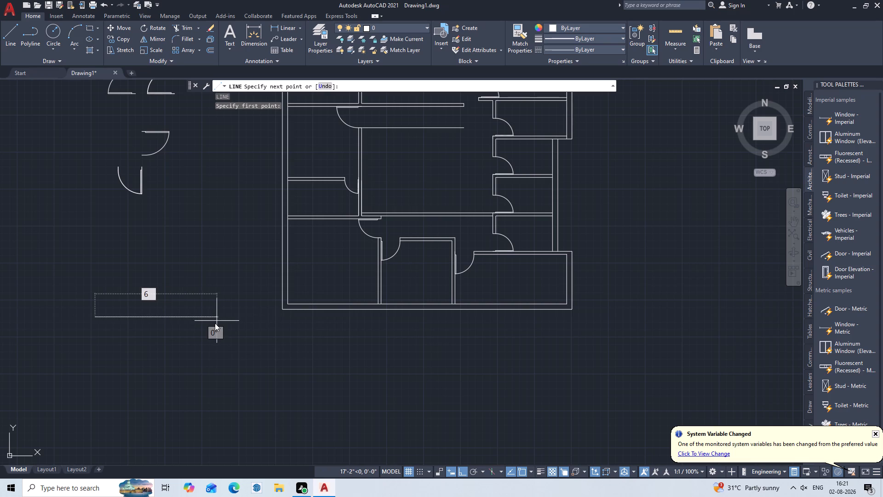
key(Return)
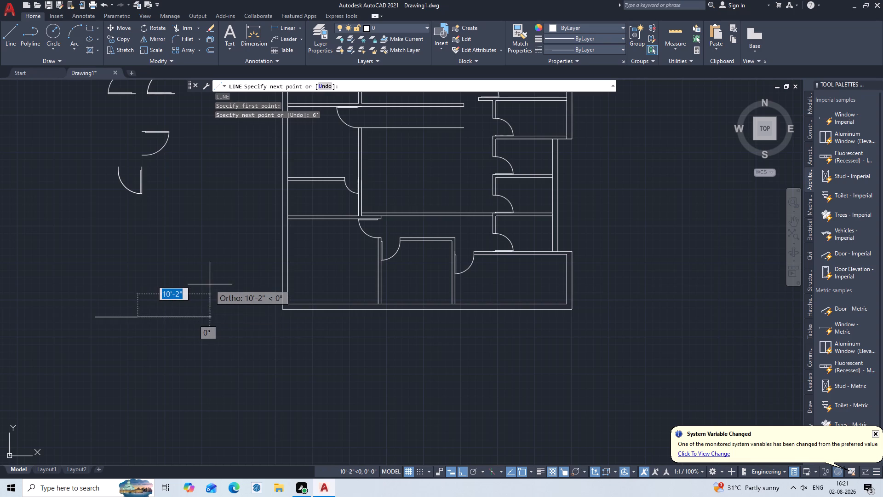
key(Escape)
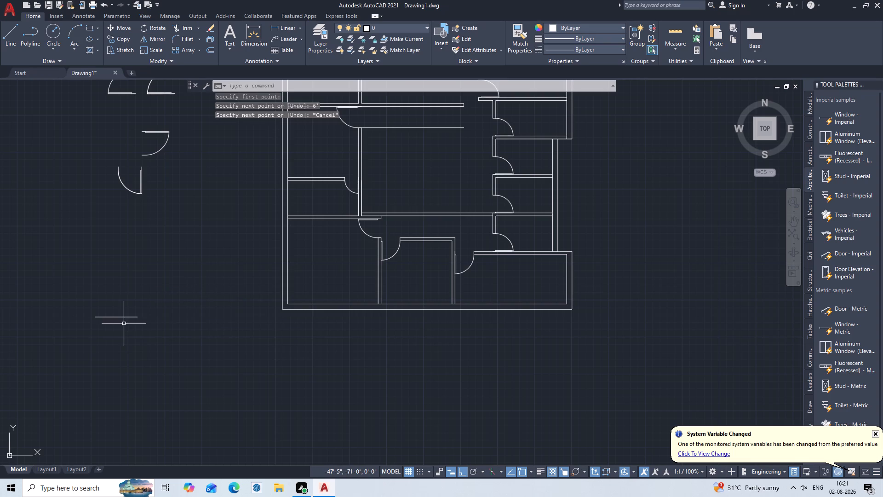
Draw a 4.5" vertical line upward from the east end of the 6' line.
middle_drag(124, 324, 176, 330)
scroll(173, 328, up, 2)
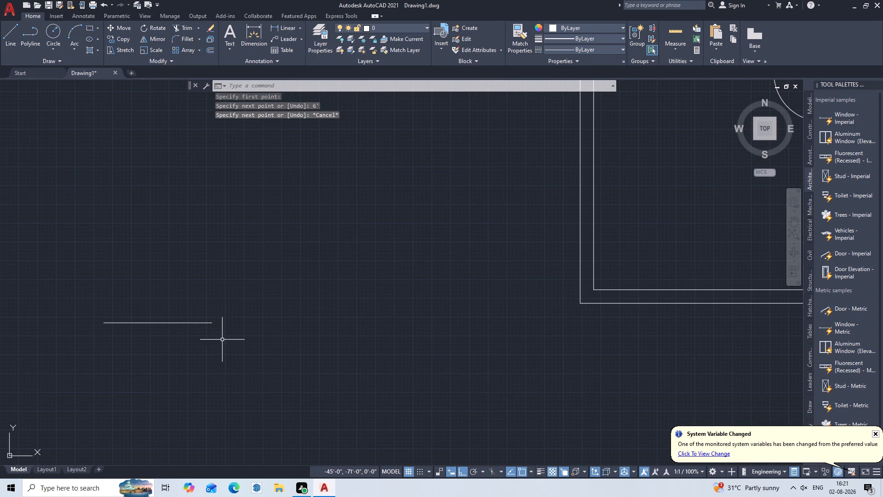
key(l)
key(Return)
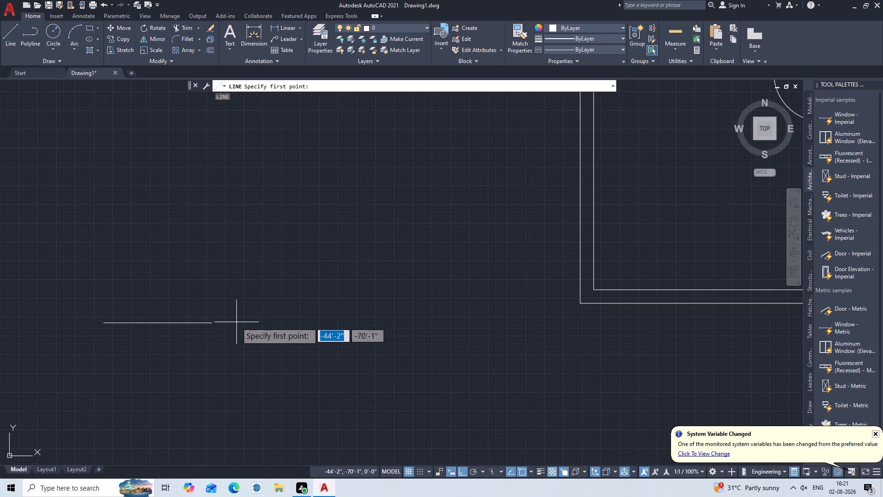
click(213, 321)
text(4.5)
key(shift+quotedbl)
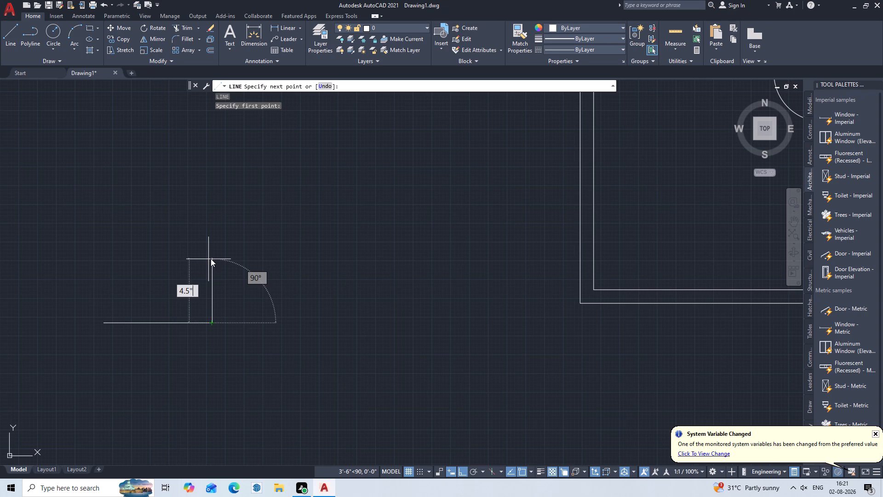
key(Return)
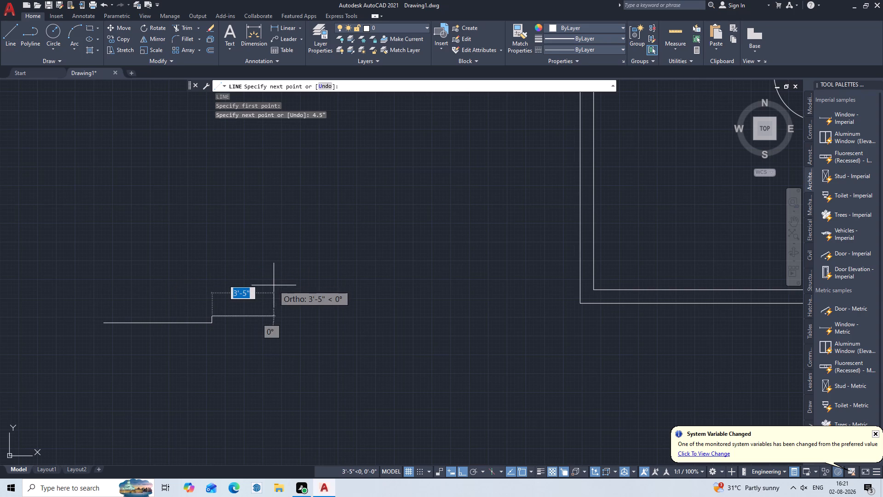
key(Escape)
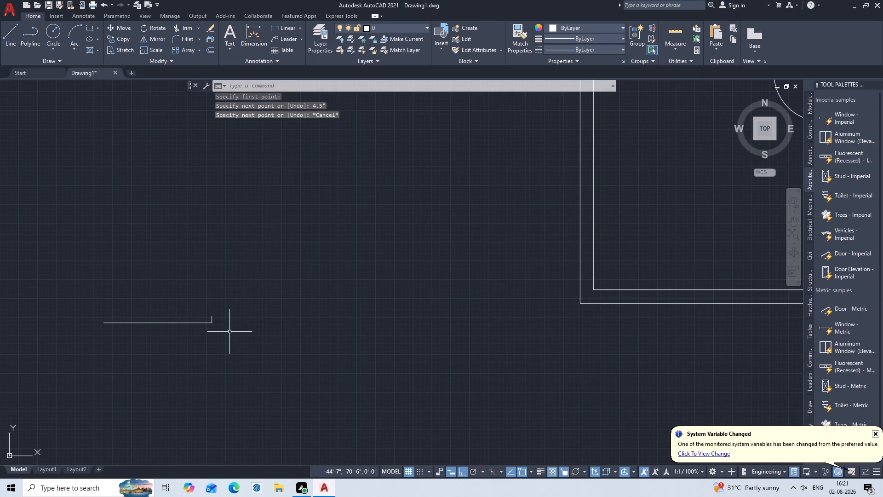
Draw a 4.5" vertical line downward from the east end of the 6' line.
key(l)
key(Return)
scroll(205, 328, up, 3)
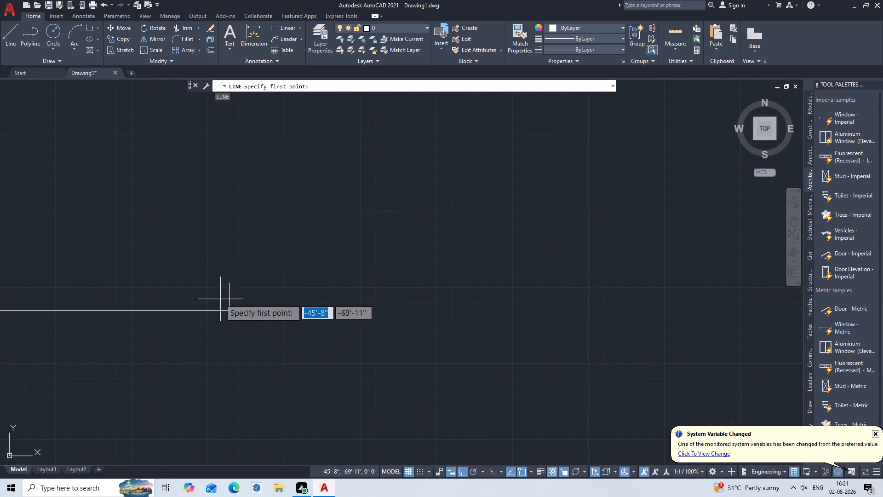
click(230, 312)
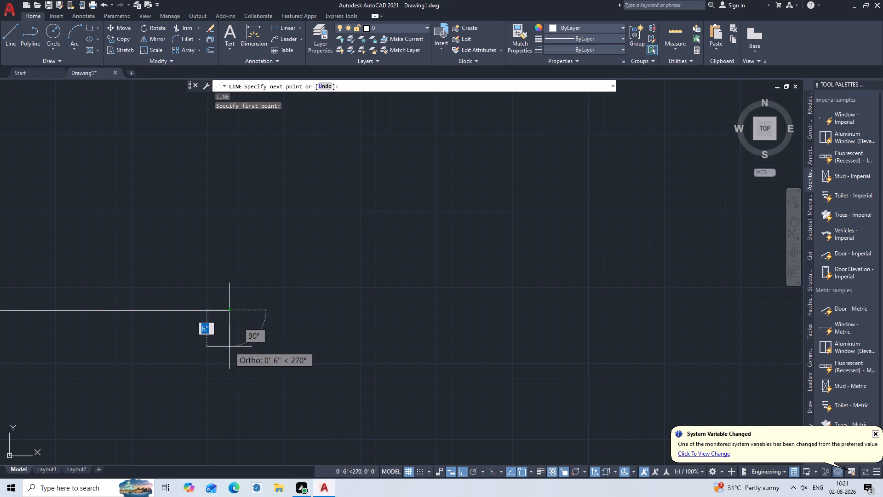
key(4)
key(period)
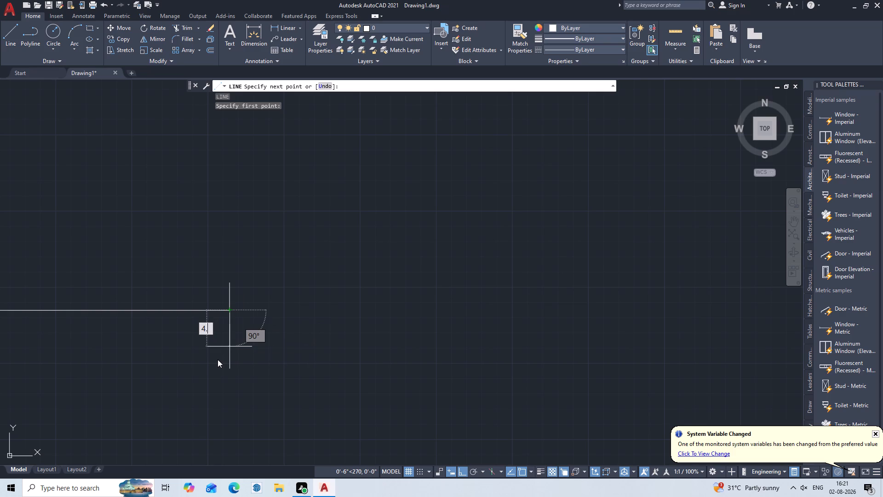
key(5)
key(shift+quotedbl)
key(Return)
key(Escape)
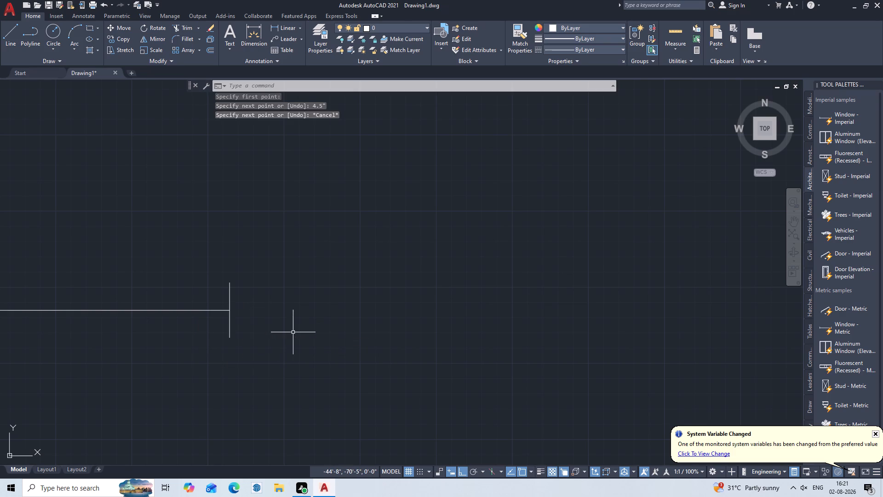
Draw a 4.5" vertical line upward from the west end of the 6' line.
middle_drag(250, 318, 461, 317)
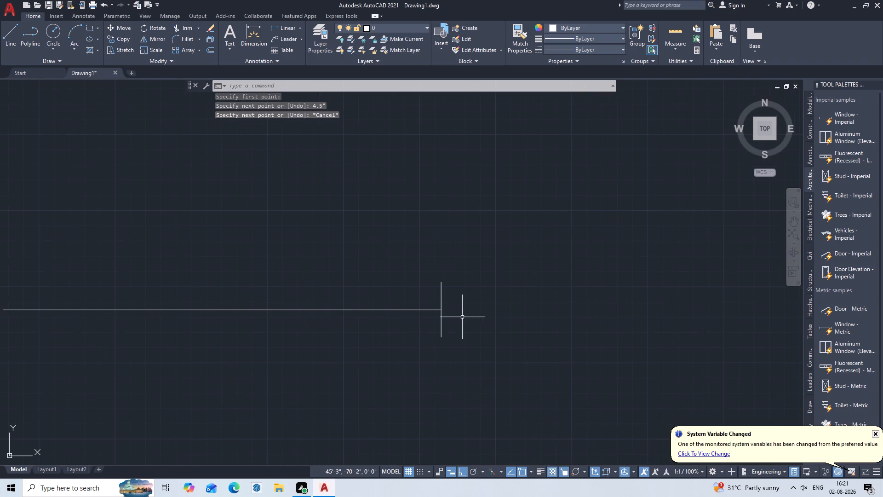
scroll(250, 341, down, 3)
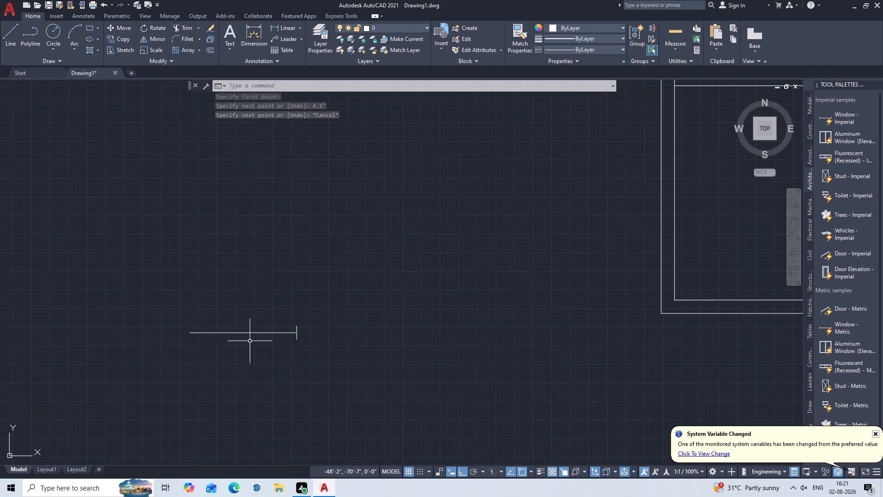
middle_drag(223, 332, 348, 328)
scroll(314, 338, up, 3)
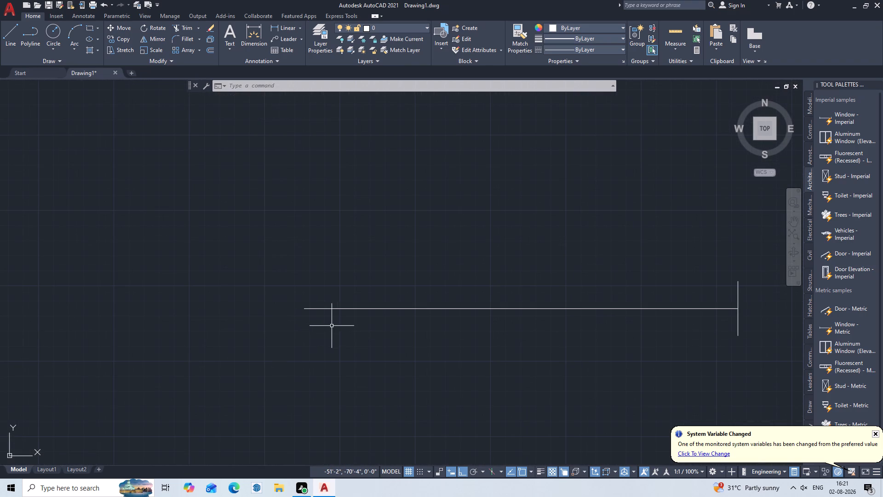
scroll(308, 306, up, 1)
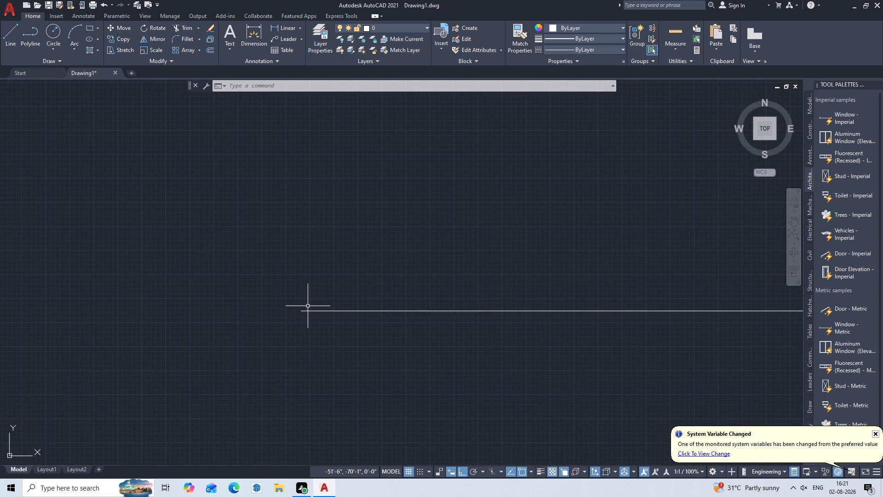
key(l)
key(Return)
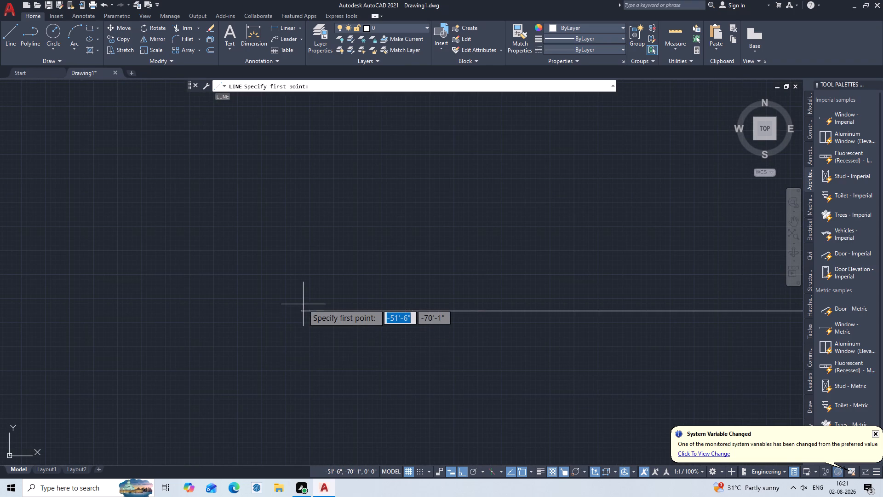
click(299, 311)
key(4)
key(period)
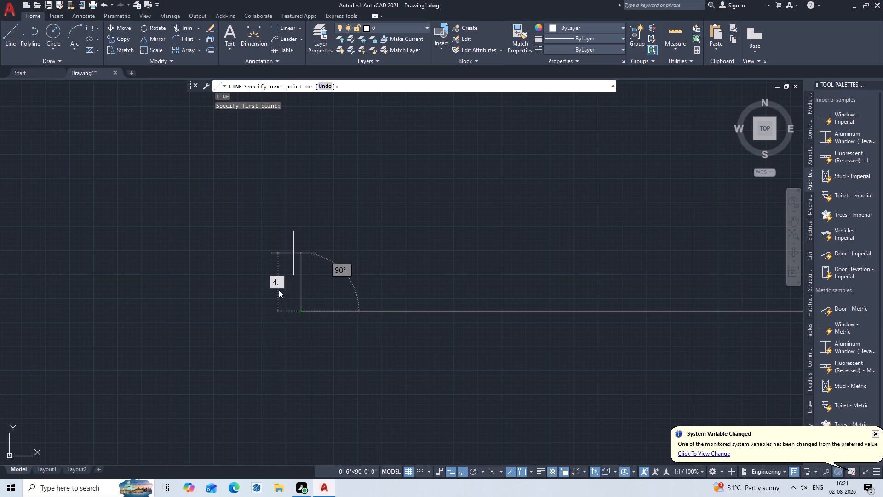
key(5)
key(shift+quotedbl)
key(Return)
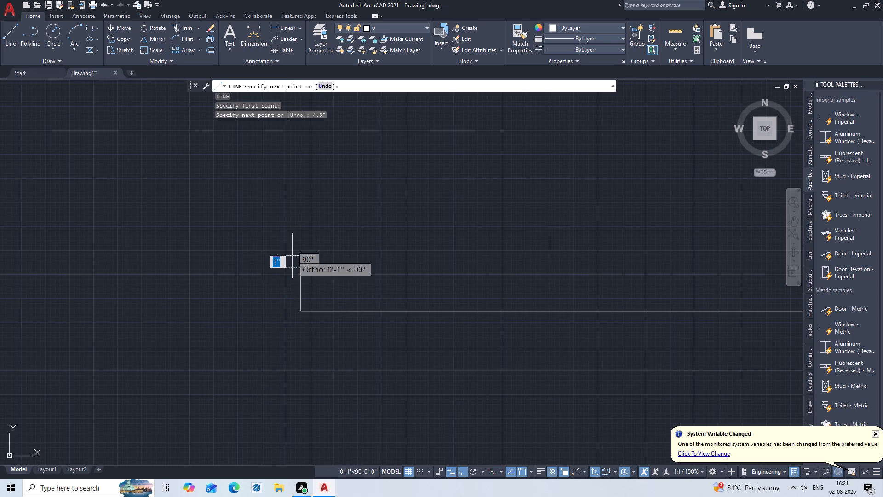
key(Escape)
Draw a 4.5" vertical line downward from the west end of the 6' line.
key(Return)
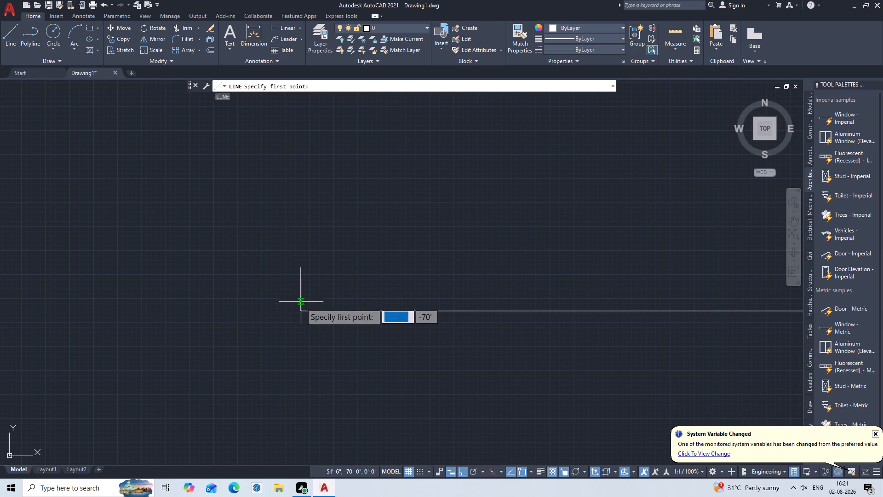
click(301, 310)
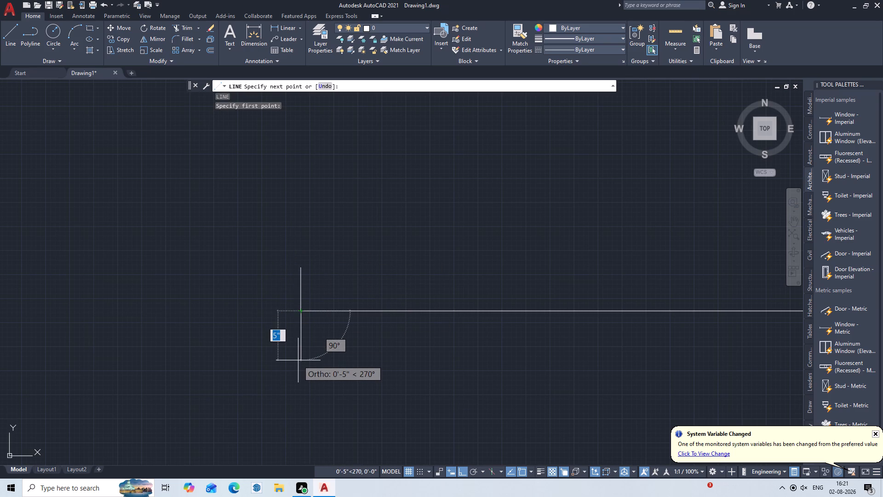
key(4)
key(period)
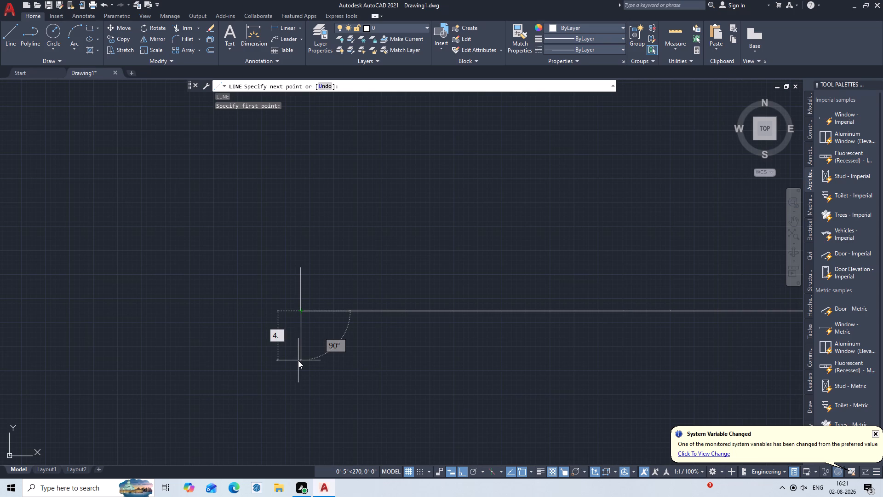
text(5")
key(Return)
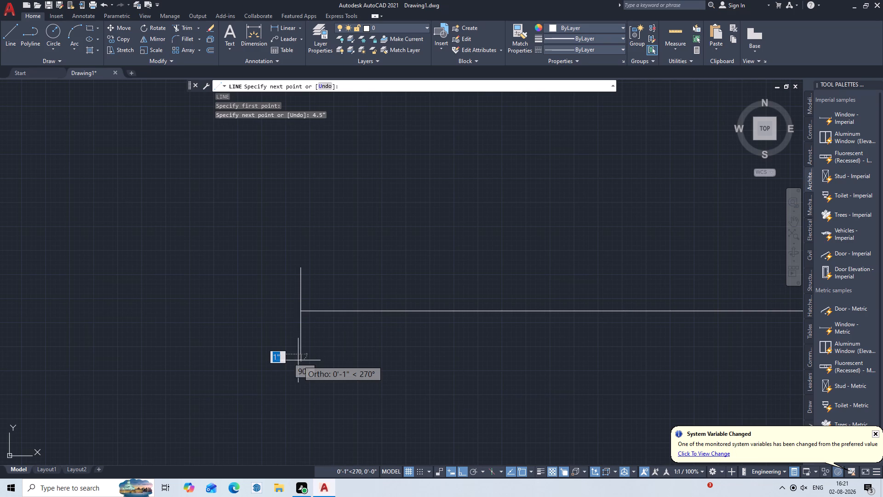
key(Escape)
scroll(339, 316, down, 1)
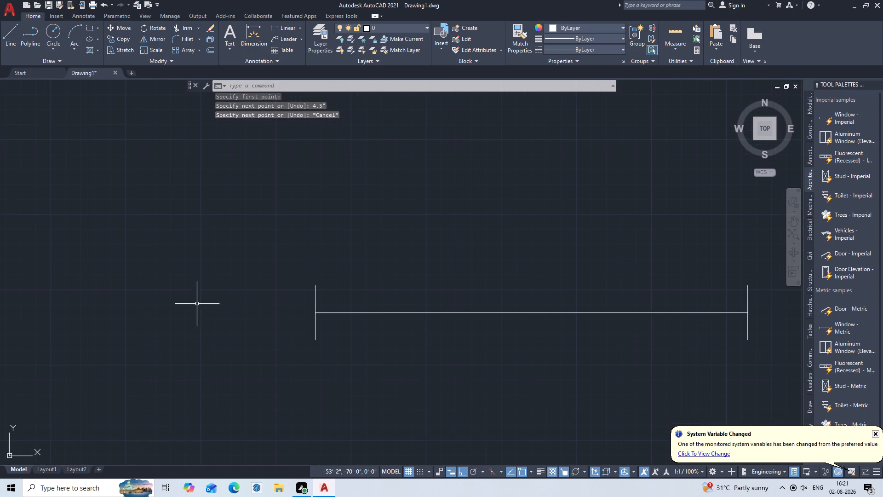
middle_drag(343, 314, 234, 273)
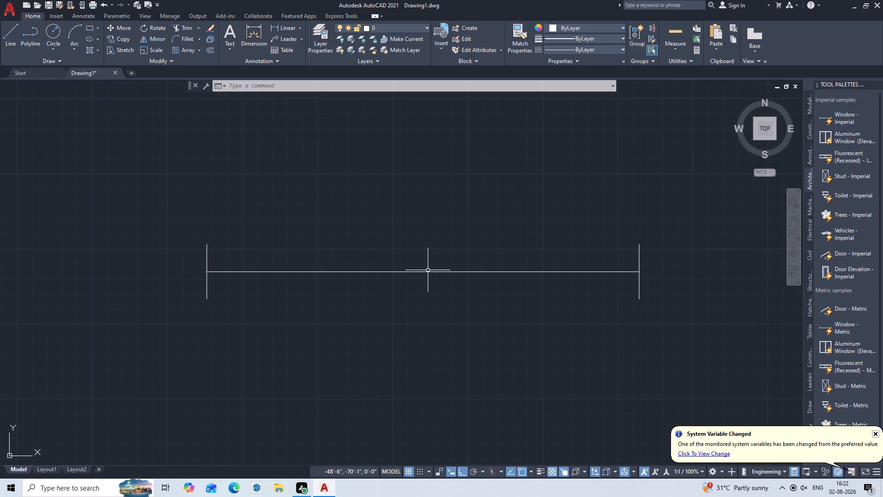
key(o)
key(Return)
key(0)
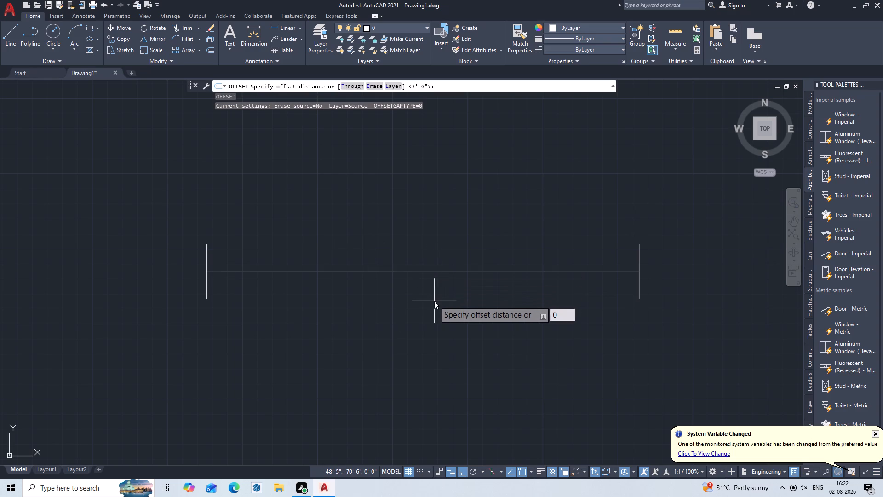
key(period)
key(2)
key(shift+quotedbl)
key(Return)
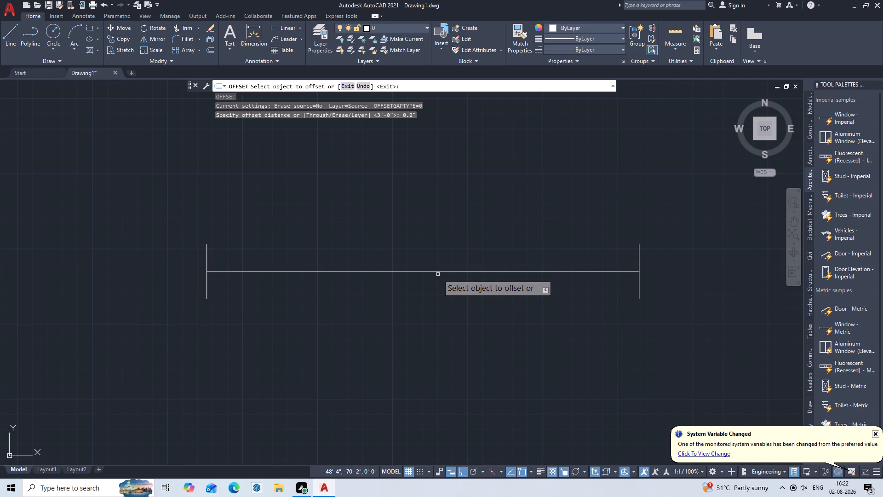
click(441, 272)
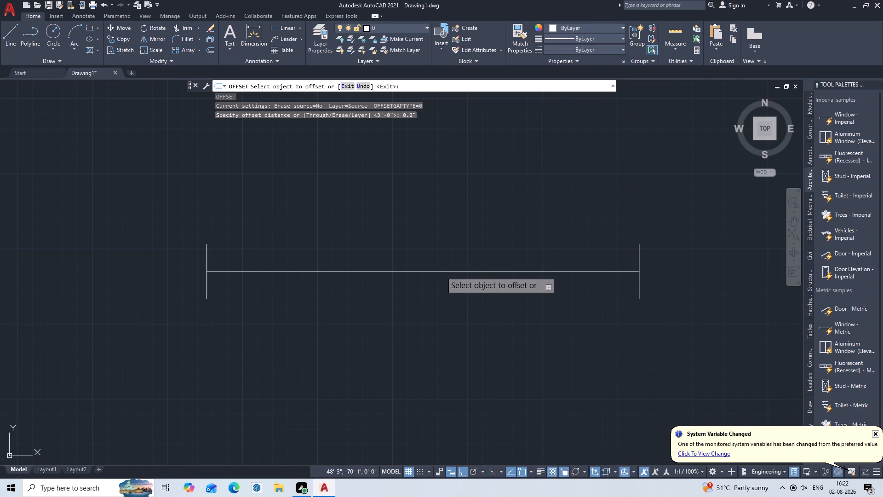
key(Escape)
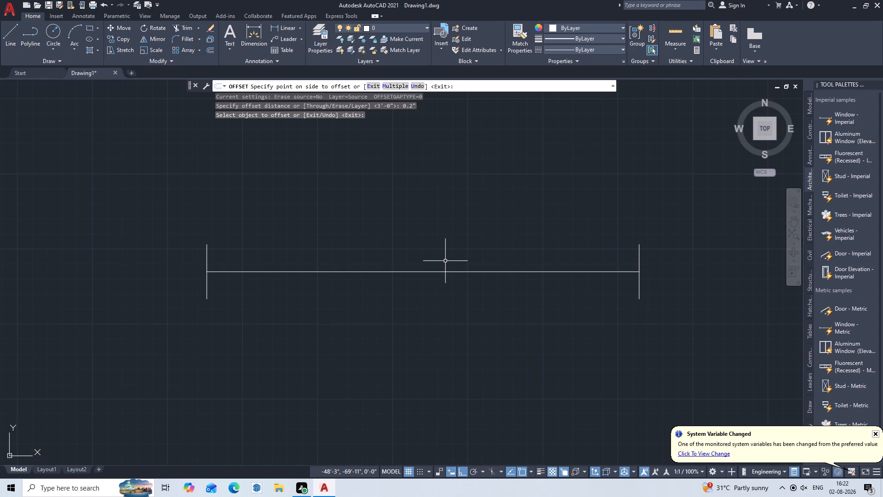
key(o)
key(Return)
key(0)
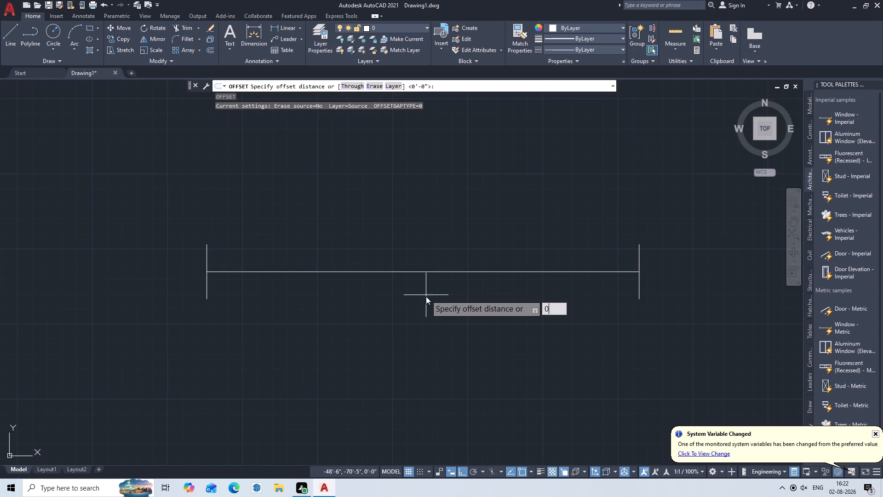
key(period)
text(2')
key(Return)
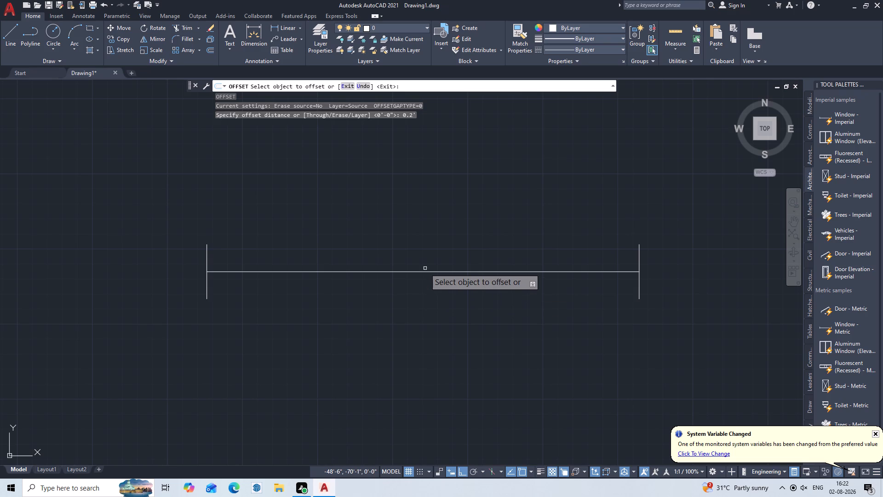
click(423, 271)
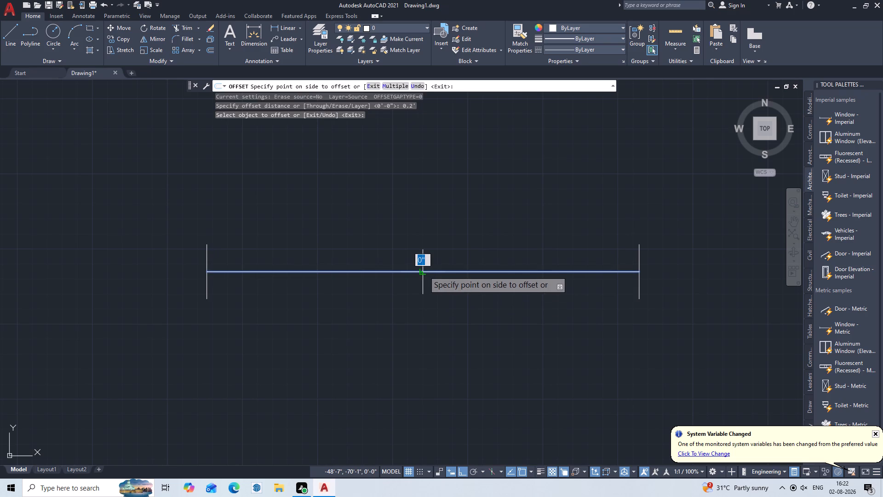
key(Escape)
Offset the 6' horizontal line 0.9" to both its north and south sides.
key(o)
key(Return)
key(0)
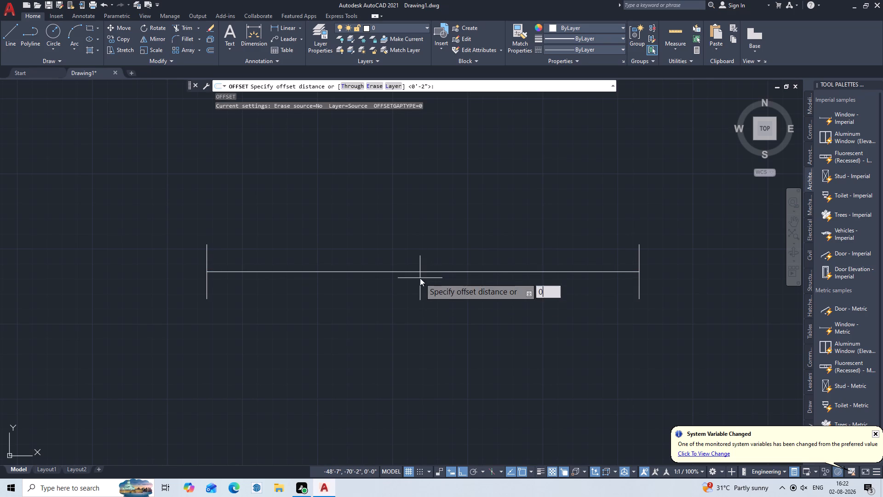
key(period)
key(9)
key(shift+quotedbl)
key(Return)
click(417, 272)
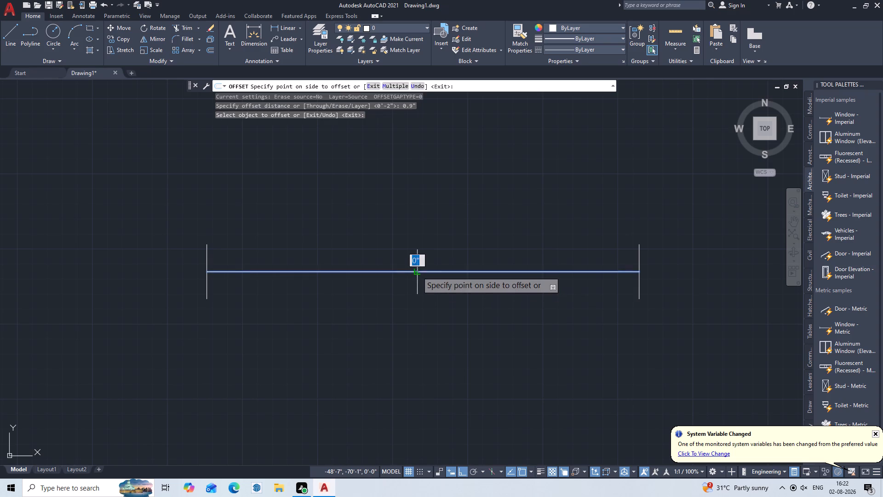
click(419, 257)
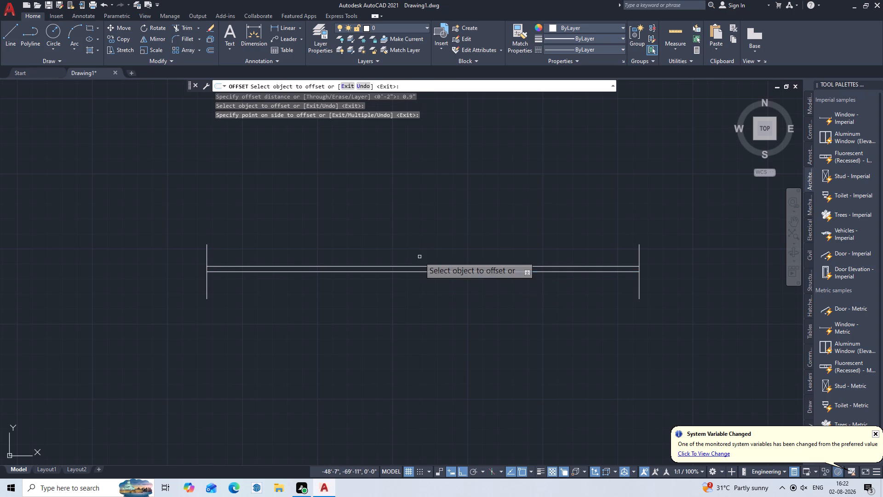
click(417, 272)
click(412, 286)
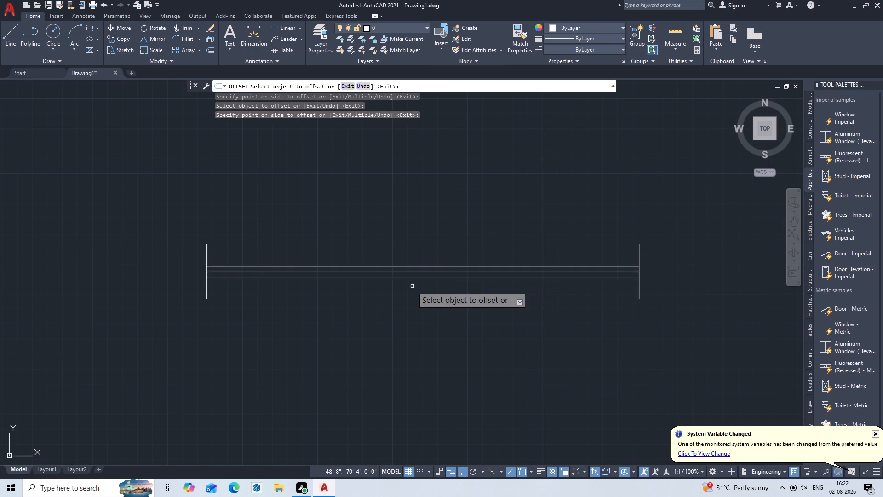
key(Escape)
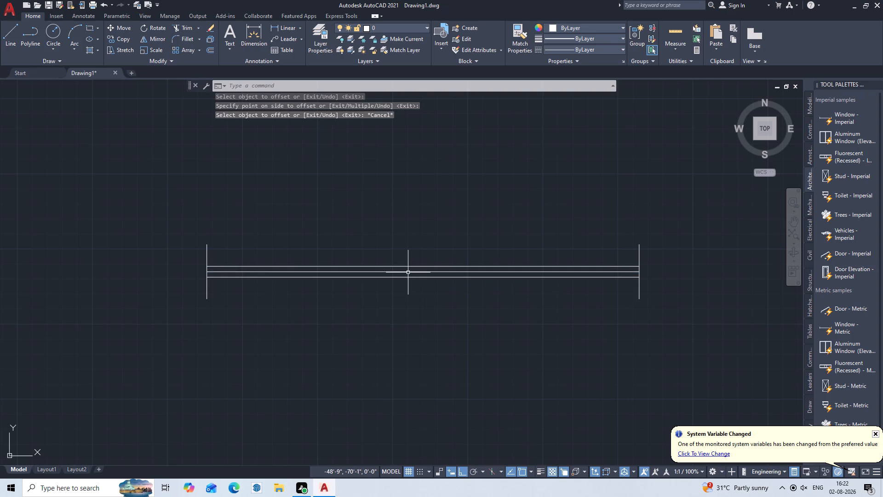
Delete the original middle line between the two offset lines of the window symbol.
click(408, 272)
key(Delete)
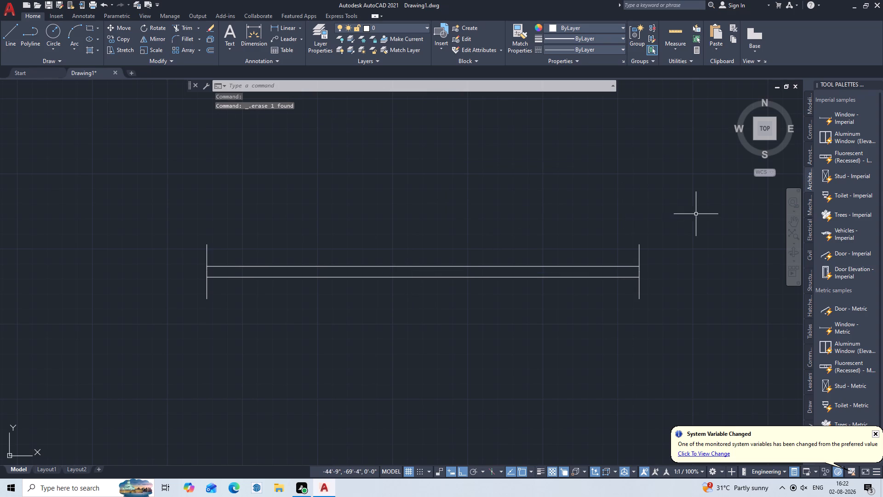
Group all the lines of the window symbol into one unnamed group.
click(683, 227)
click(156, 336)
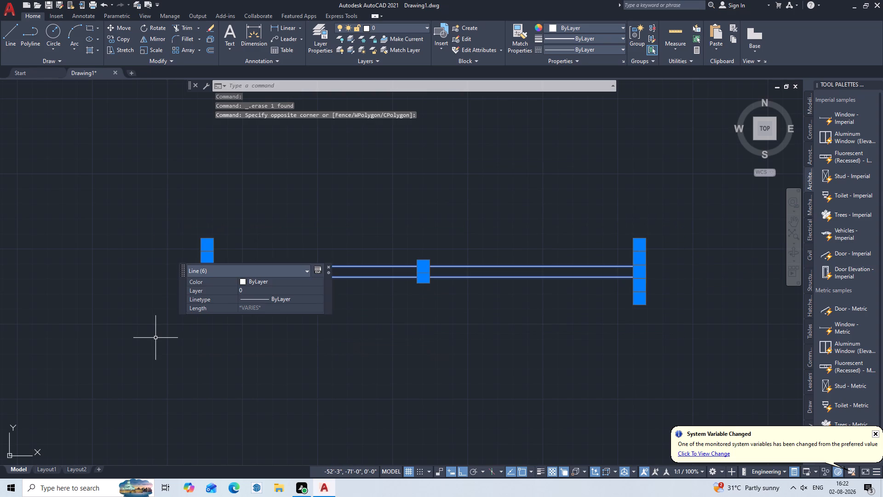
key(g)
key(Return)
click(337, 247)
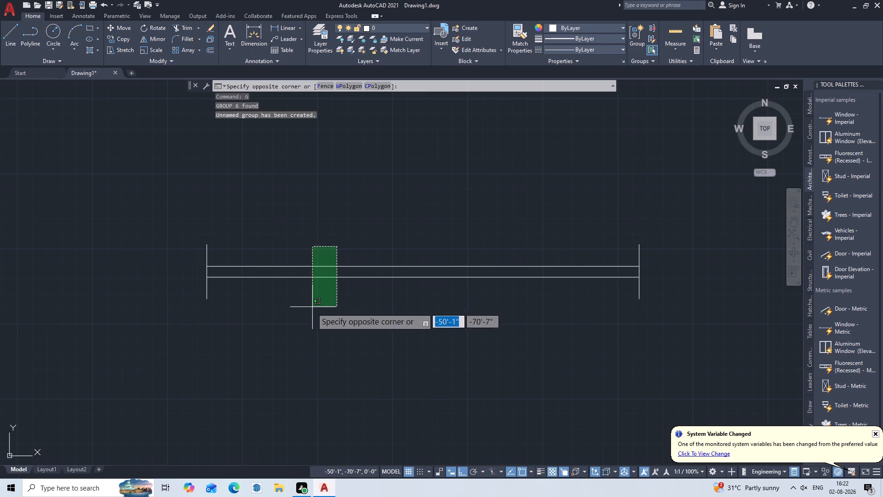
click(311, 308)
key(Escape)
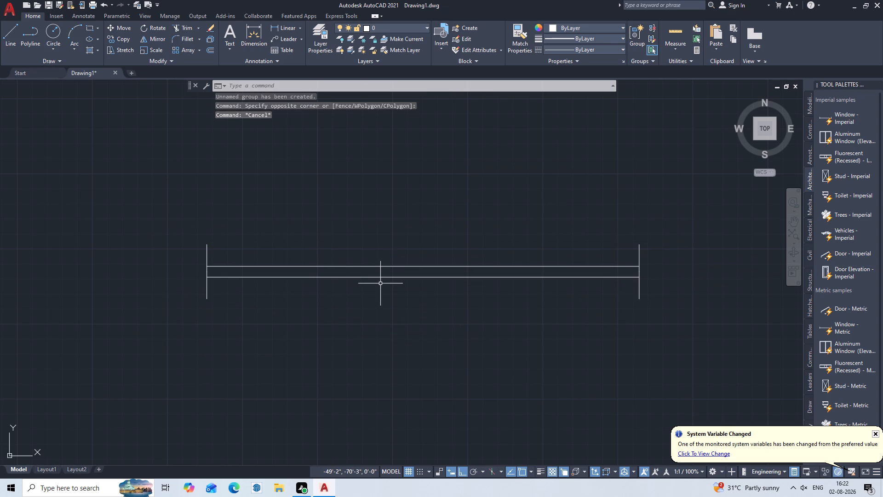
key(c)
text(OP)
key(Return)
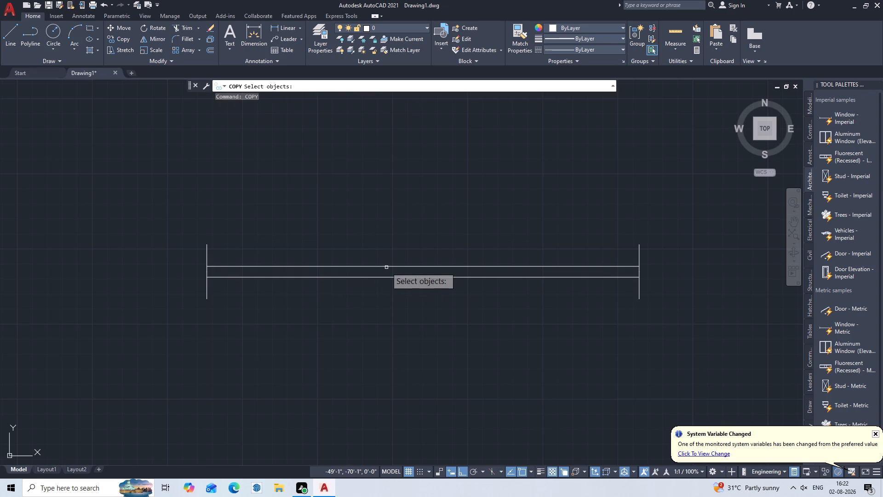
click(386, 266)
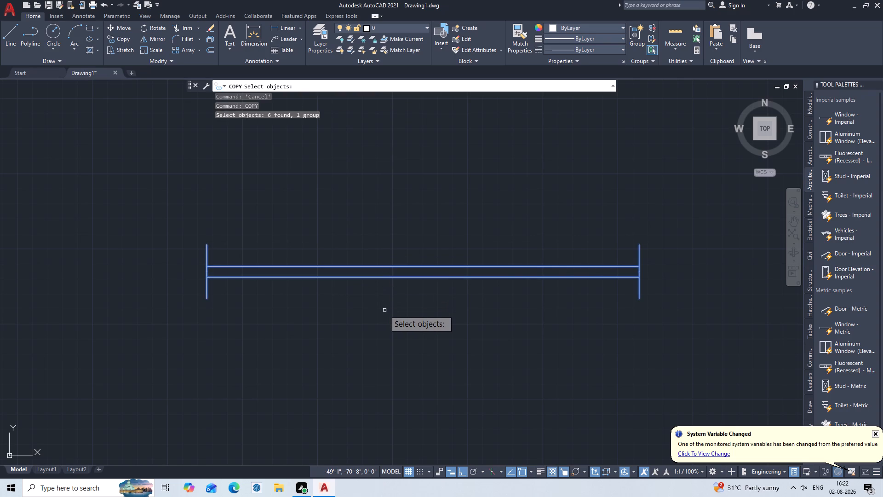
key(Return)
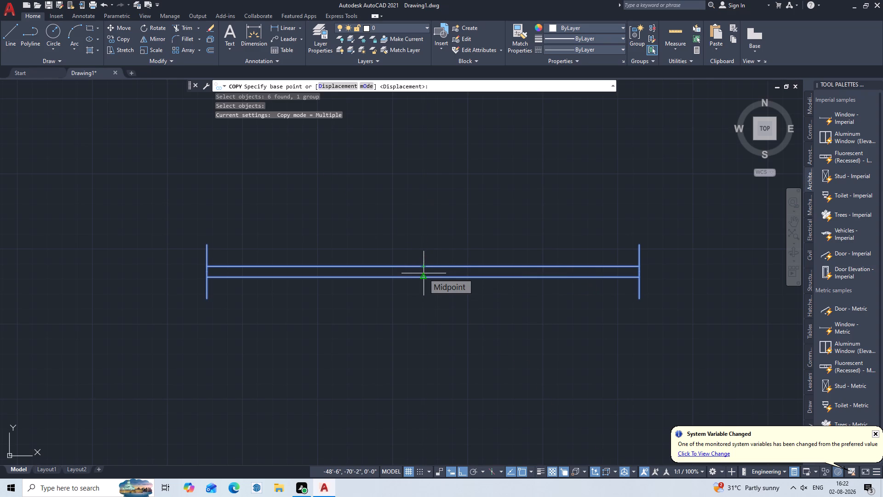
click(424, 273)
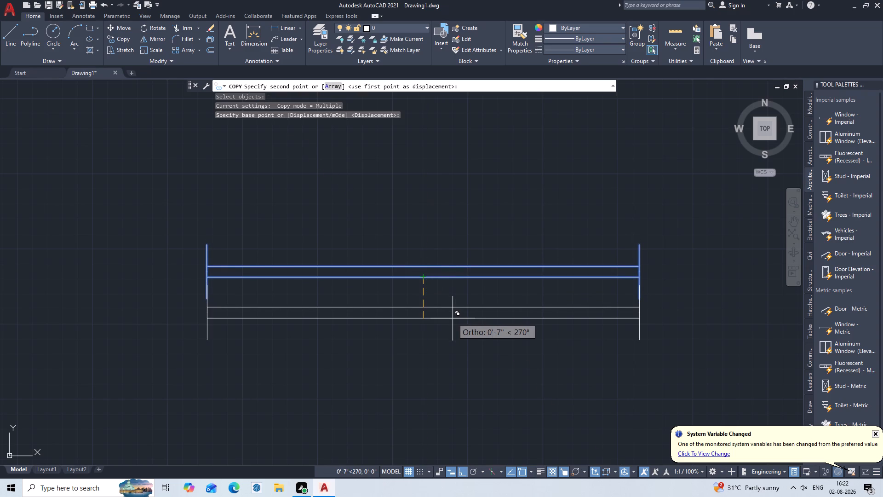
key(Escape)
Copy the window group by its northwest endpoint to the south wall's inner face, midway between the middle room's two partition walls (M2P).
scroll(397, 300, down, 1)
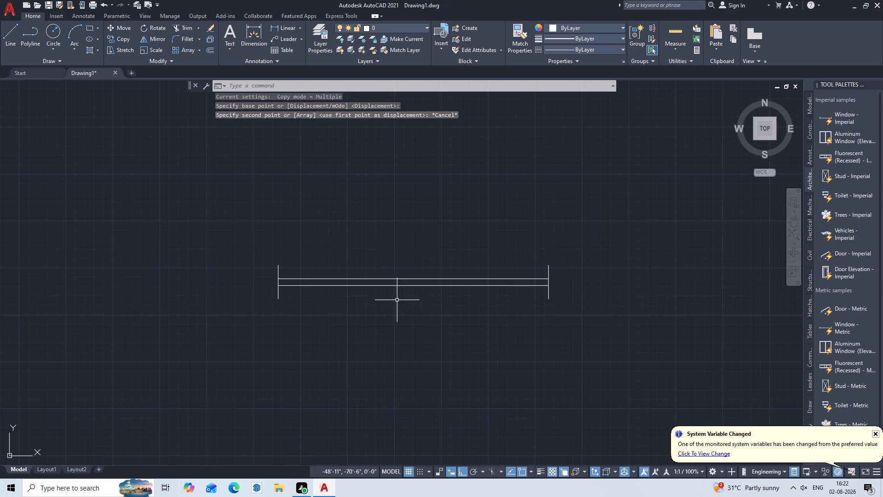
scroll(397, 300, down, 1)
middle_drag(397, 300, 151, 200)
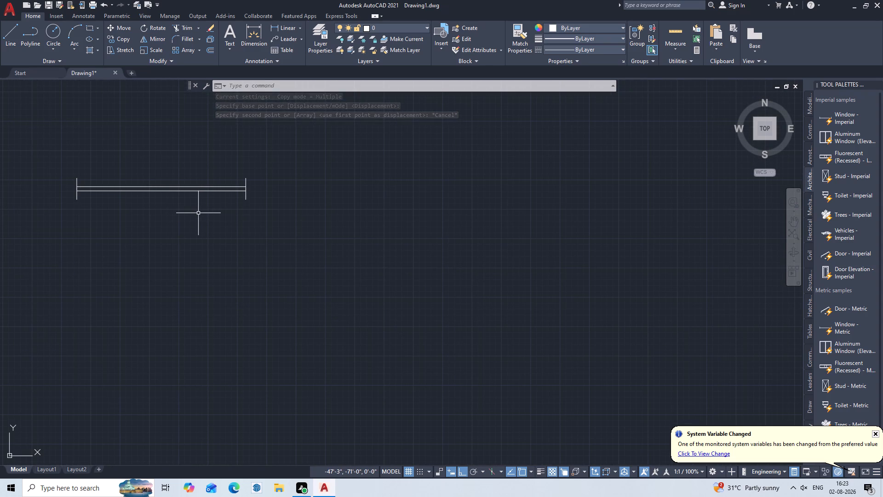
scroll(223, 207, down, 2)
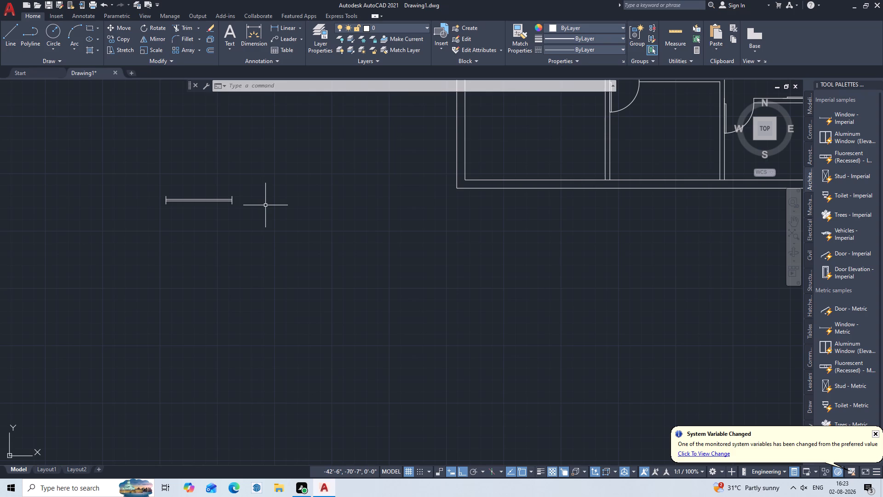
click(260, 175)
drag(257, 176, 232, 195)
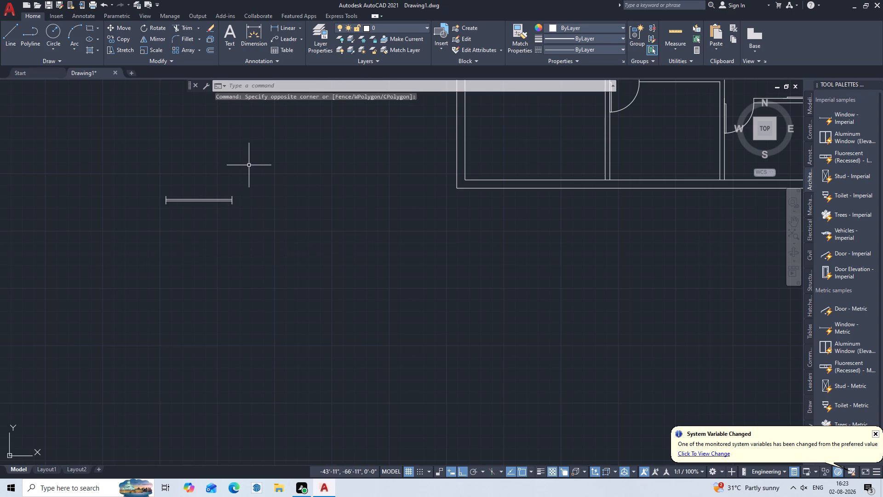
click(248, 165)
click(163, 243)
text(COP)
key(Return)
scroll(153, 192, up, 3)
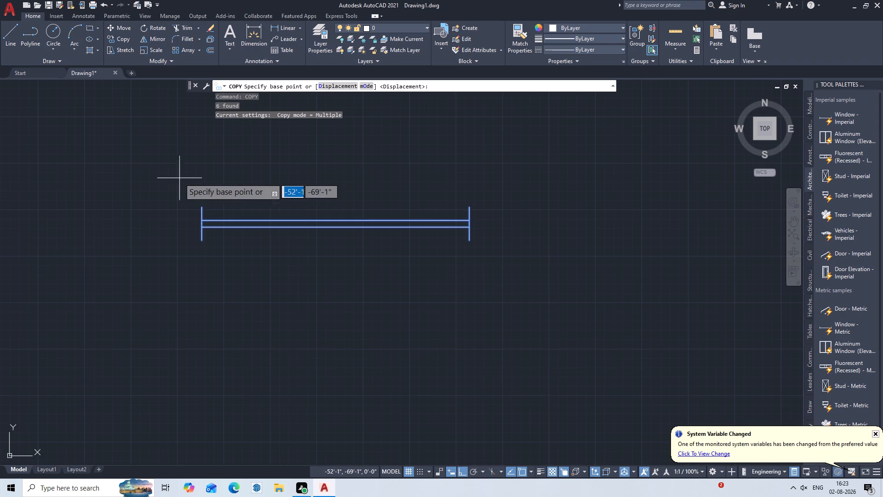
double_click(201, 203)
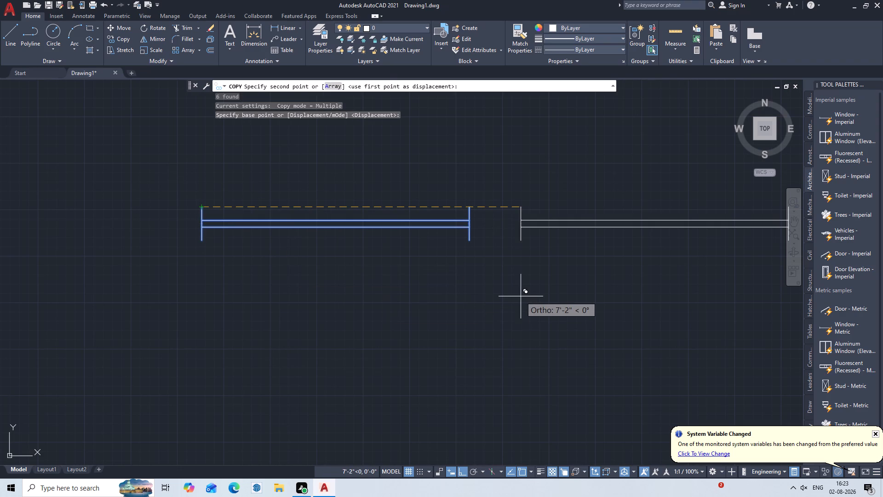
middle_drag(521, 296, 0, 269)
scroll(312, 327, down, 2)
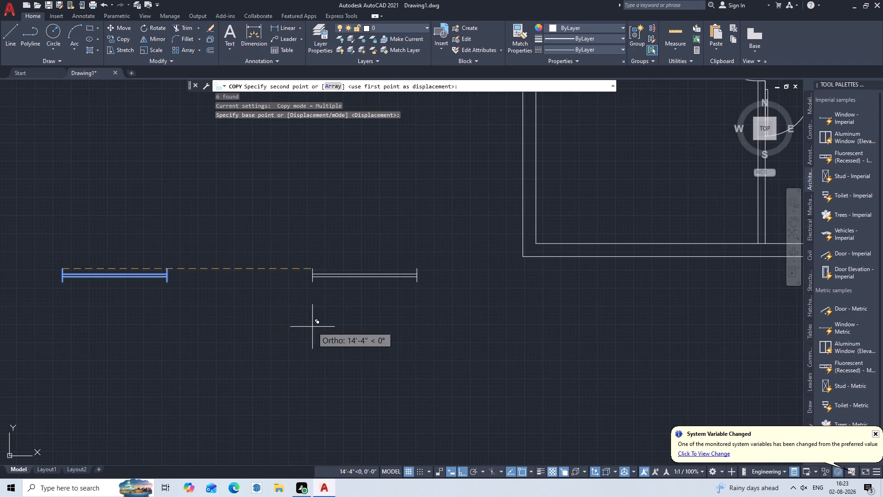
middle_drag(422, 345, 0, 349)
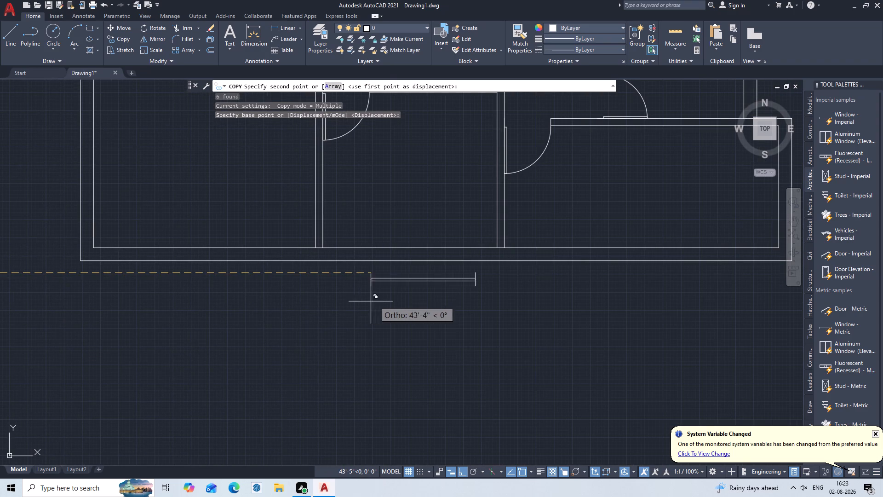
middle_drag(389, 306, 114, 407)
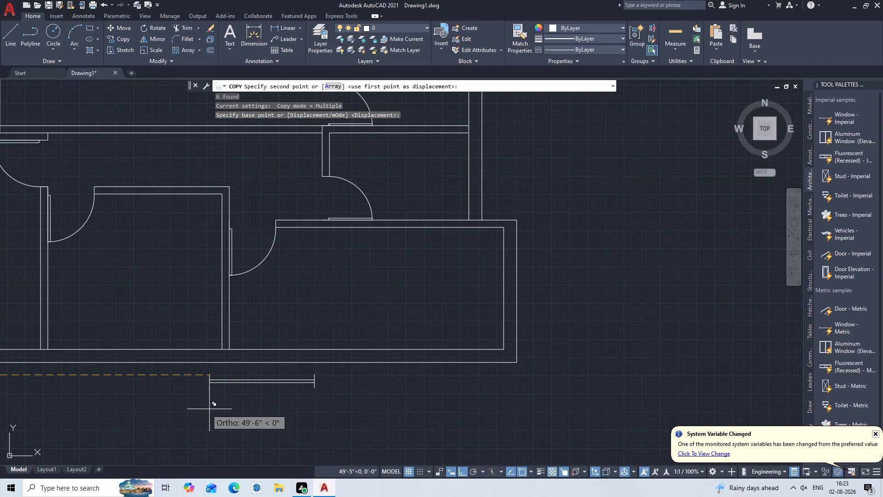
middle_drag(205, 409, 376, 351)
scroll(317, 363, down, 2)
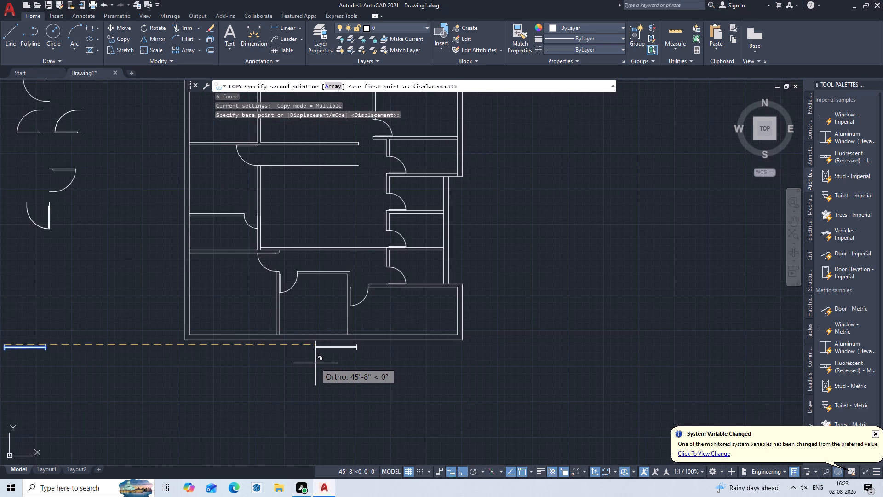
scroll(307, 365, up, 2)
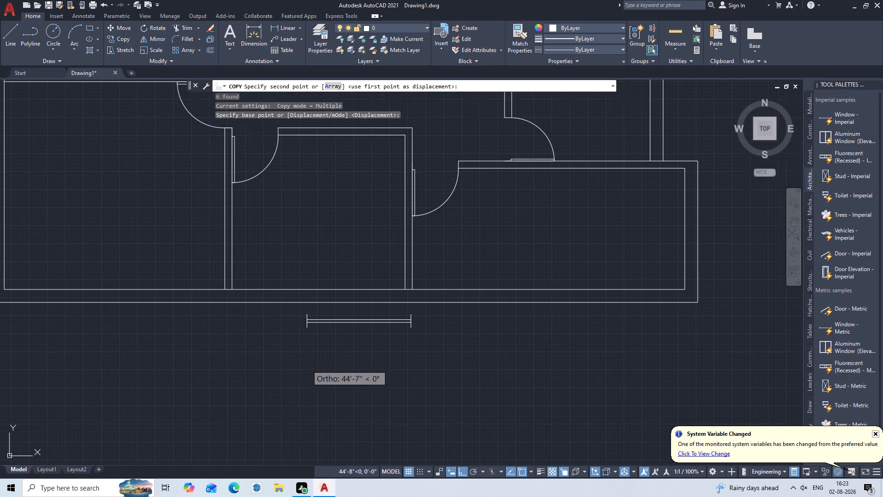
text(M2P)
key(Return)
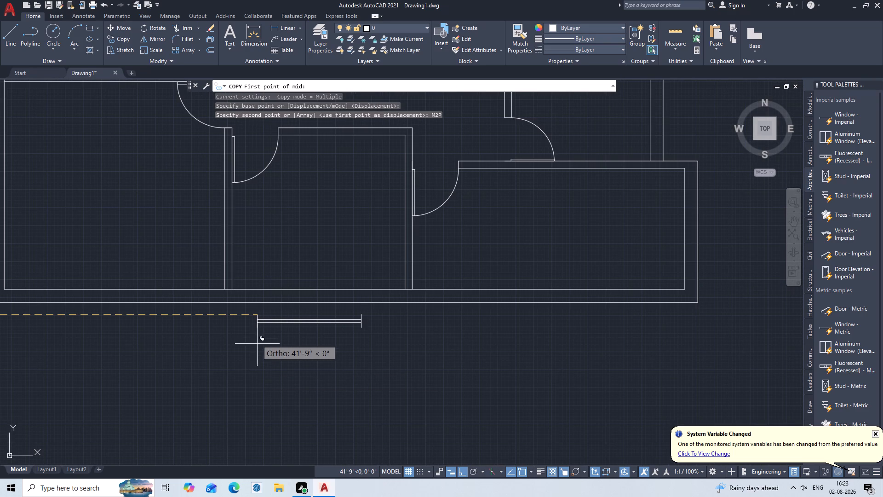
scroll(243, 343, up, 1)
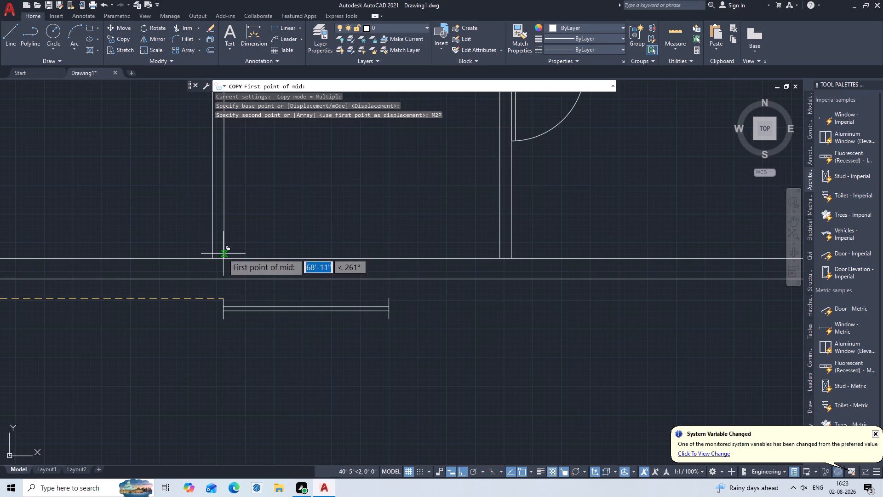
click(224, 260)
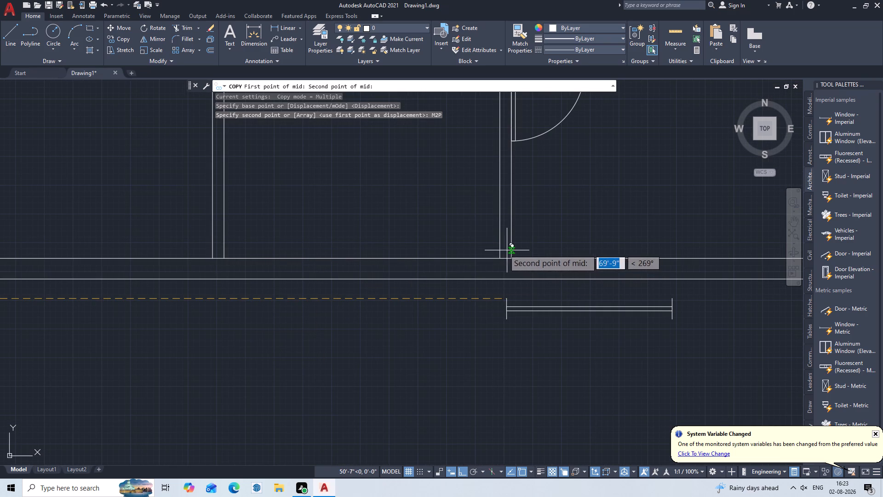
click(500, 256)
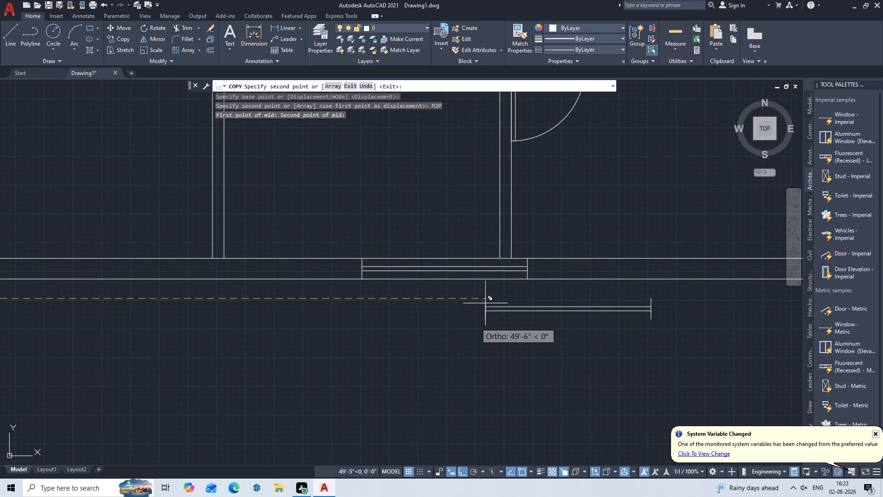
key(Escape)
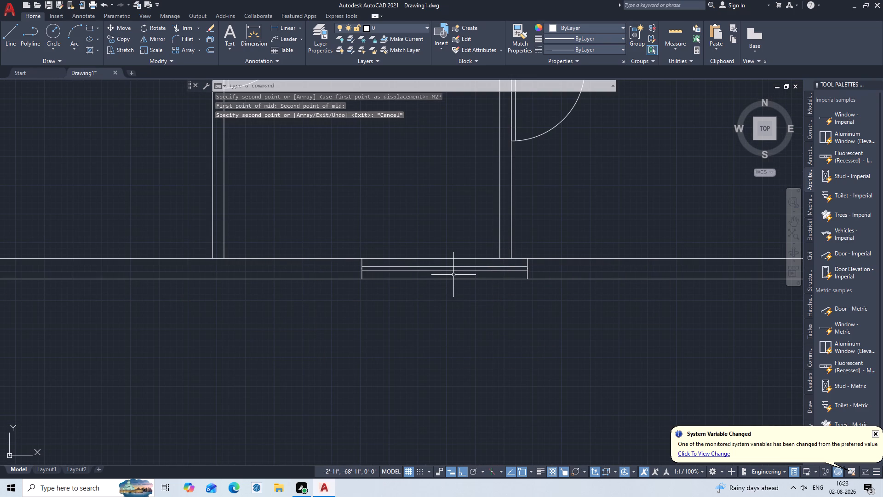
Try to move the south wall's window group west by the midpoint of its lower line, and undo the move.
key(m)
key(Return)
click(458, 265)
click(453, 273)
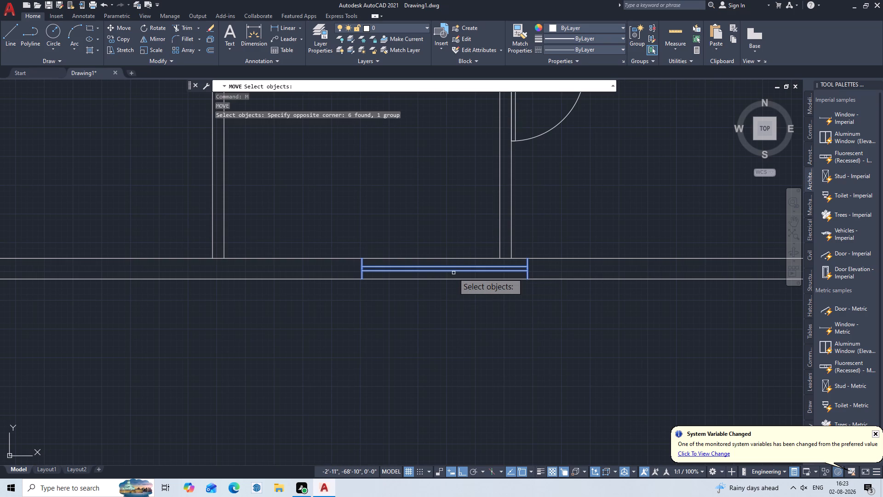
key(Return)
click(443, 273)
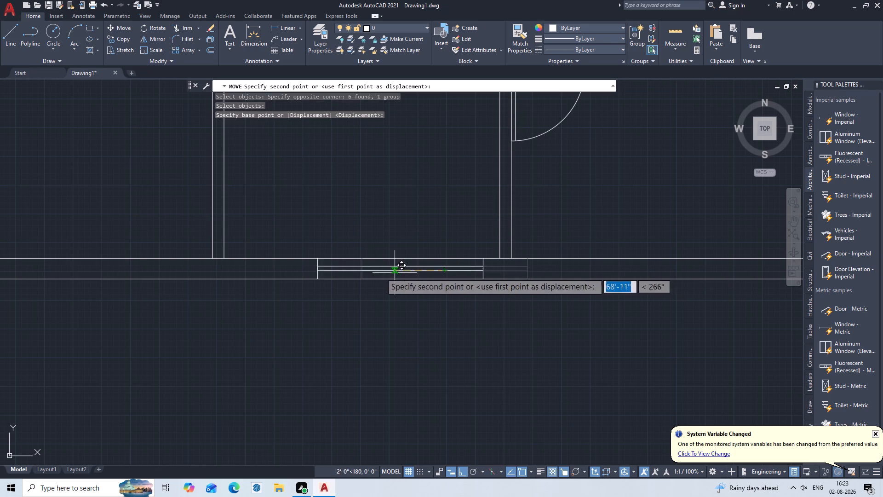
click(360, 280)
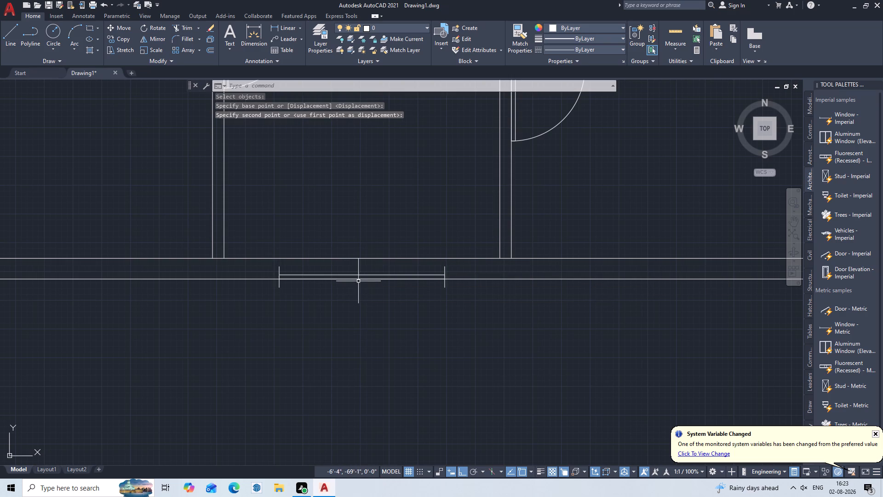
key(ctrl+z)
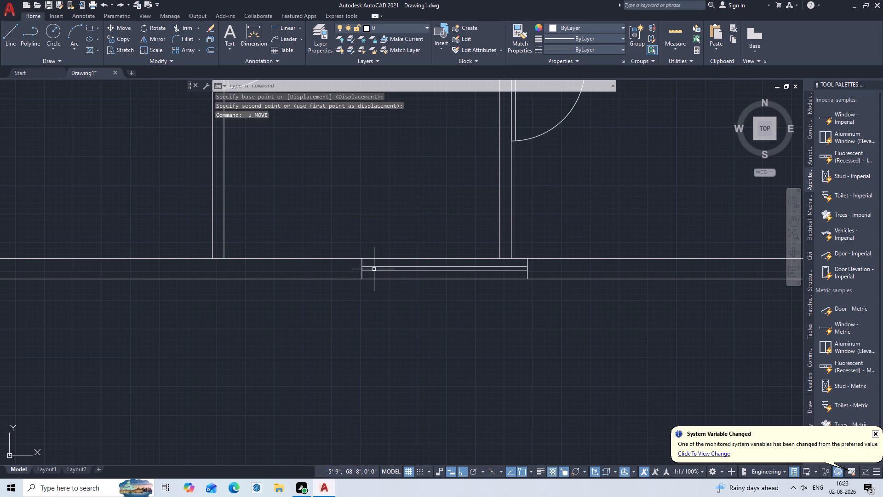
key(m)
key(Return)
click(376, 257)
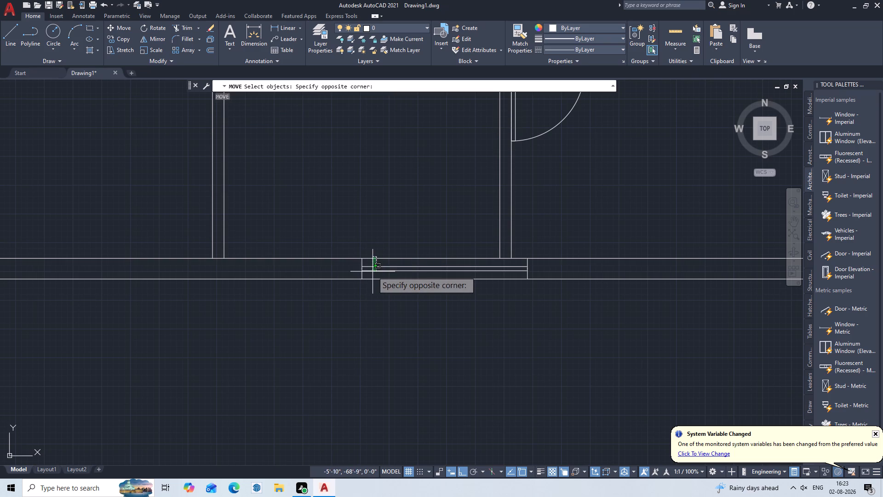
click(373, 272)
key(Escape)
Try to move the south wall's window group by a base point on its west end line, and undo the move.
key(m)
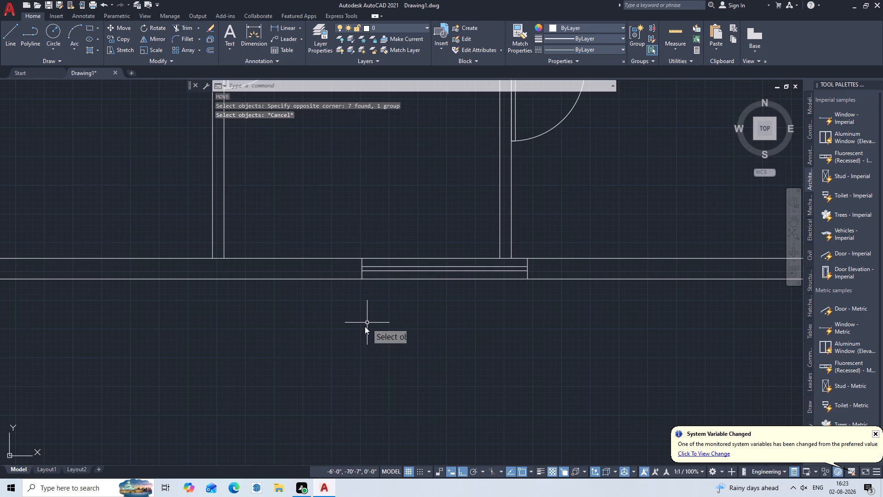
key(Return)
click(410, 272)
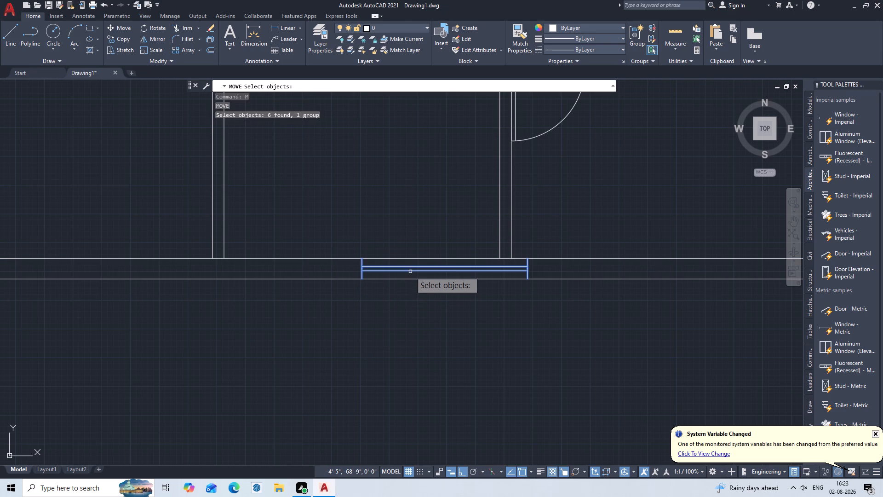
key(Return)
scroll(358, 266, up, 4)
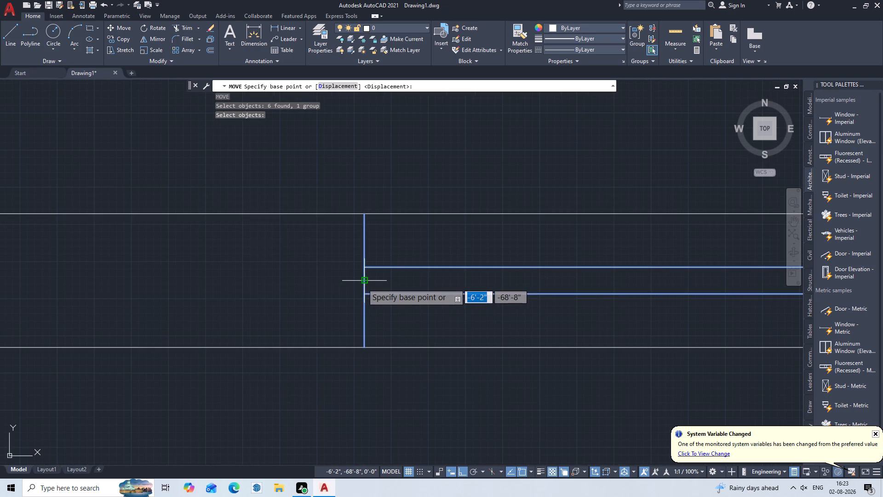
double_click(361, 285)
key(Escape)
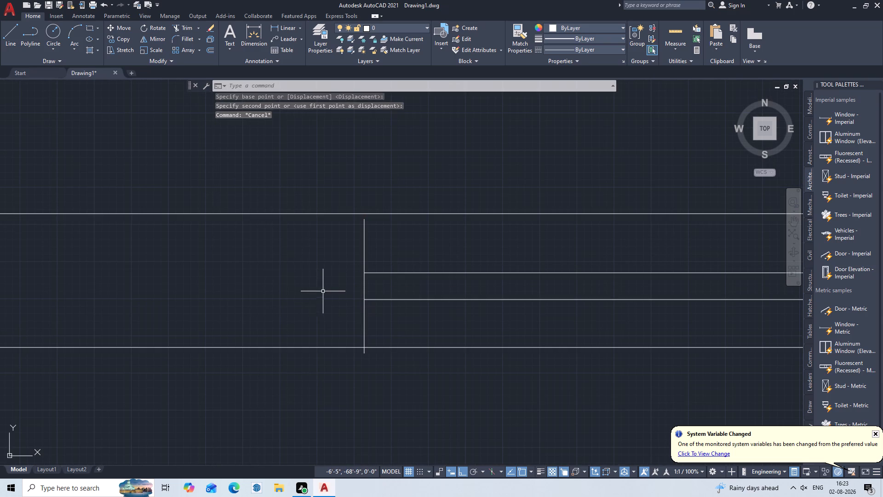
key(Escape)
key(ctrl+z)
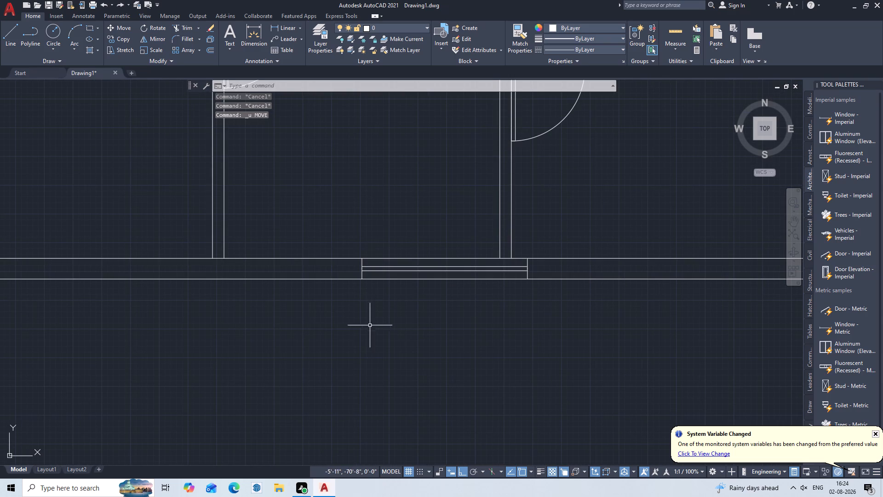
Move the window group about 3' west within the south wall, roughly centring it between the middle room's partition walls.
scroll(358, 278, up, 2)
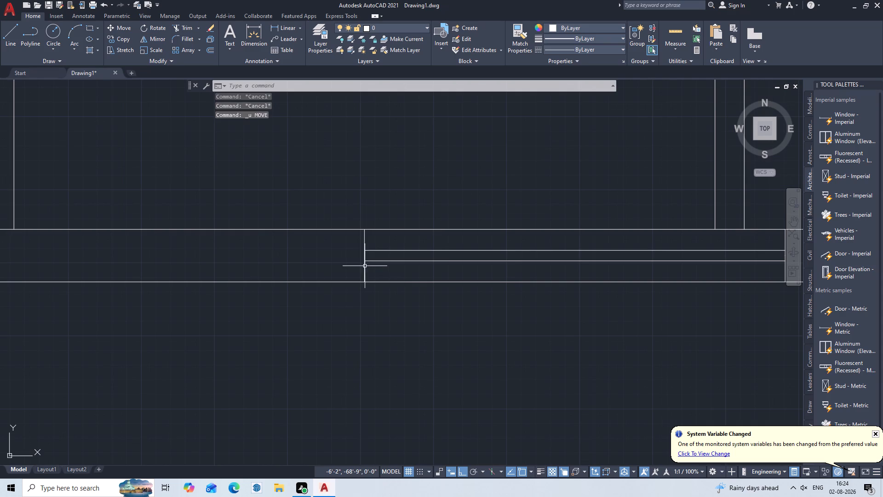
key(m)
key(Return)
click(406, 249)
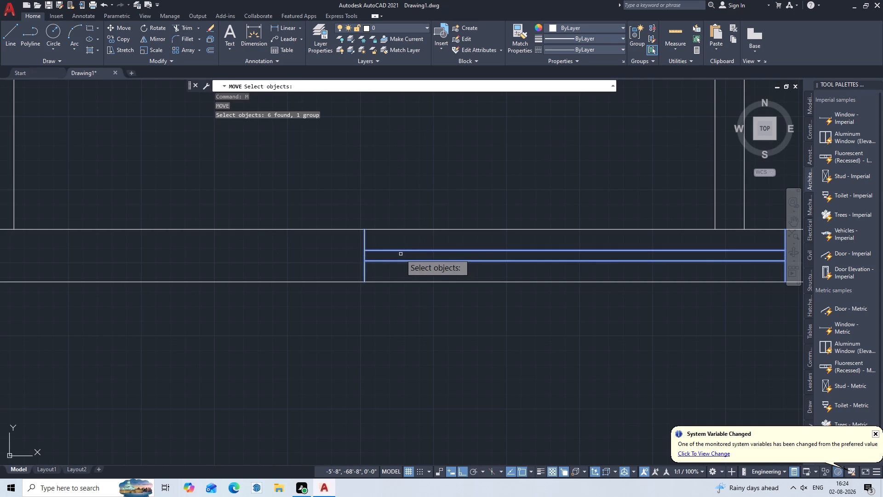
key(Return)
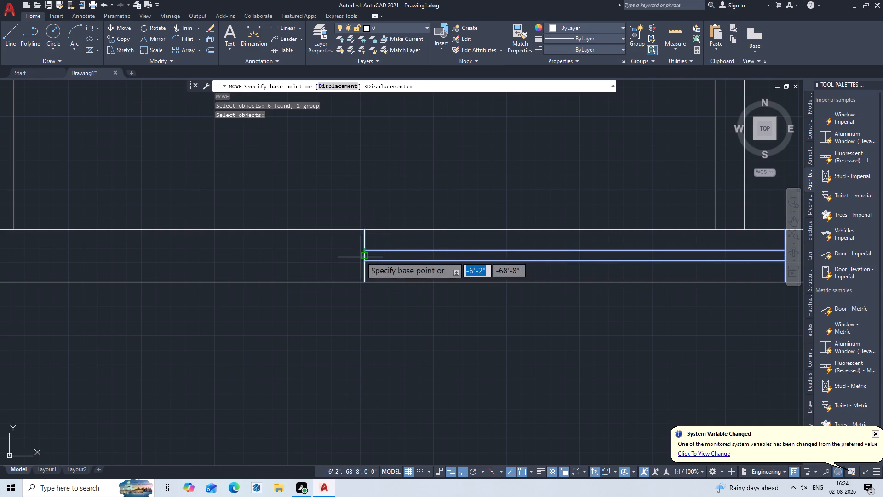
click(367, 256)
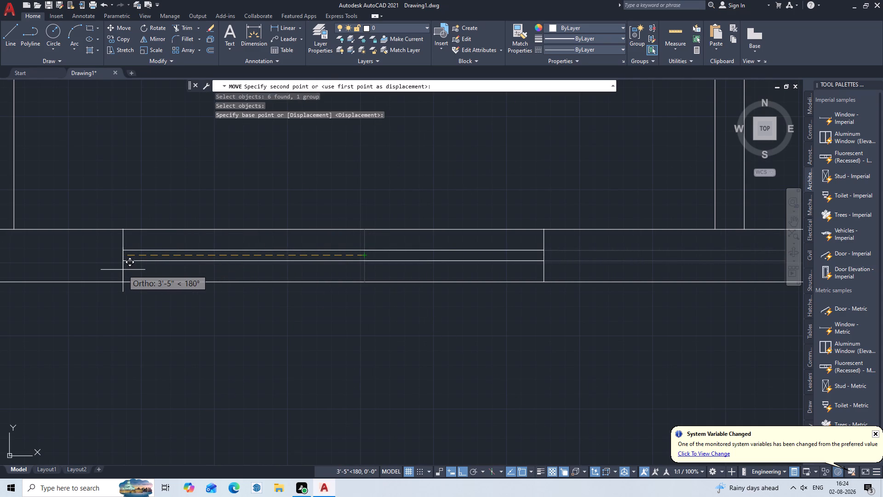
click(136, 270)
key(Escape)
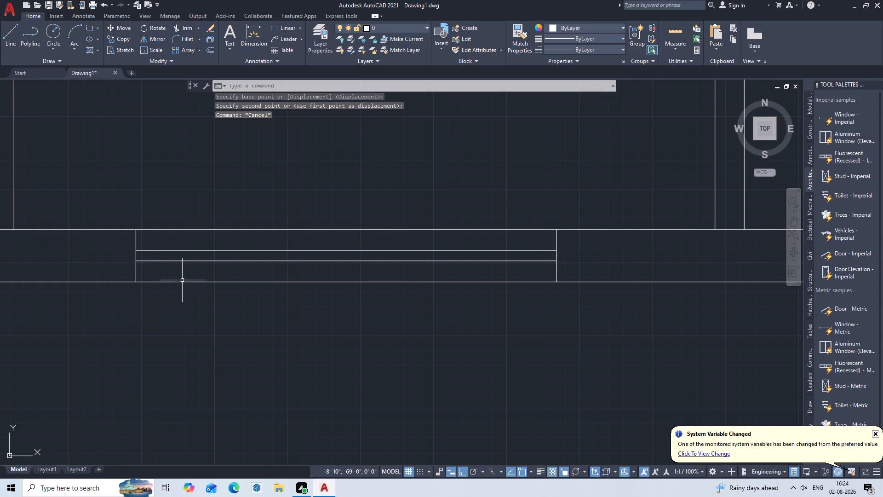
scroll(188, 288, down, 3)
key(Escape)
key(Escape)
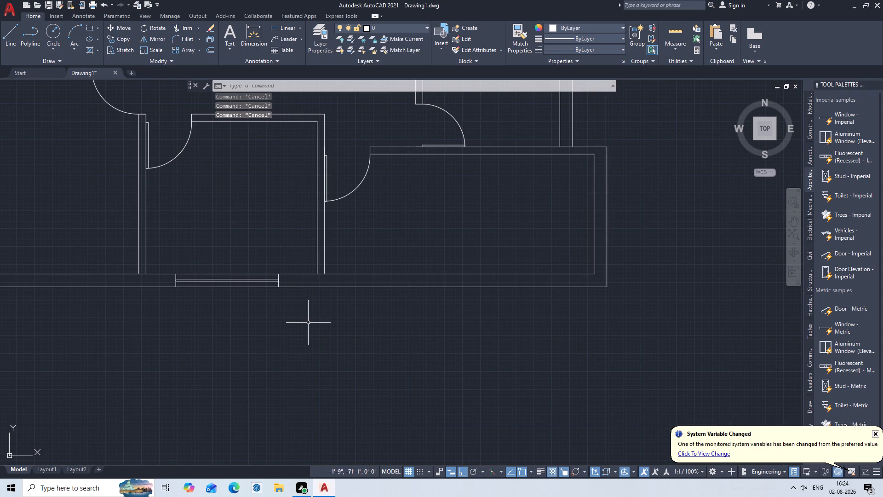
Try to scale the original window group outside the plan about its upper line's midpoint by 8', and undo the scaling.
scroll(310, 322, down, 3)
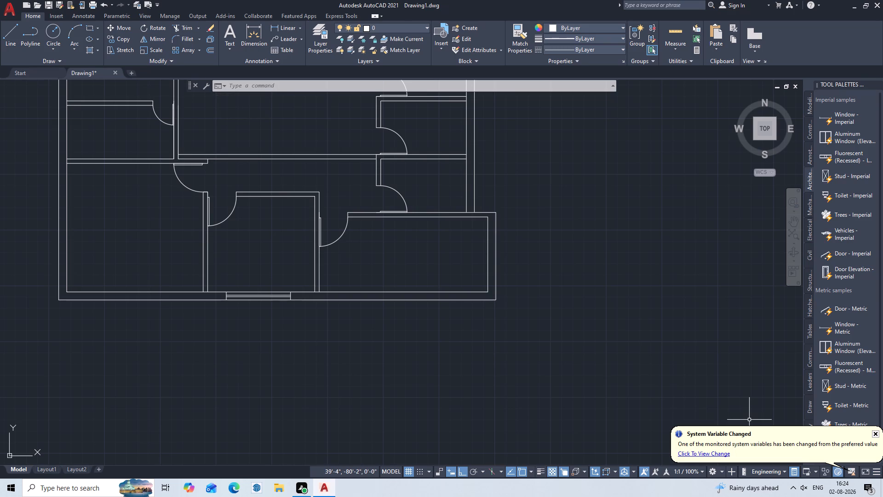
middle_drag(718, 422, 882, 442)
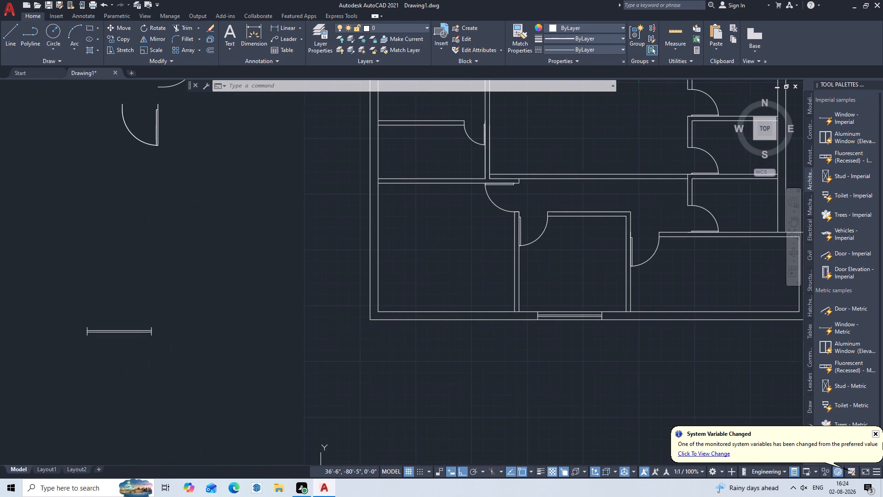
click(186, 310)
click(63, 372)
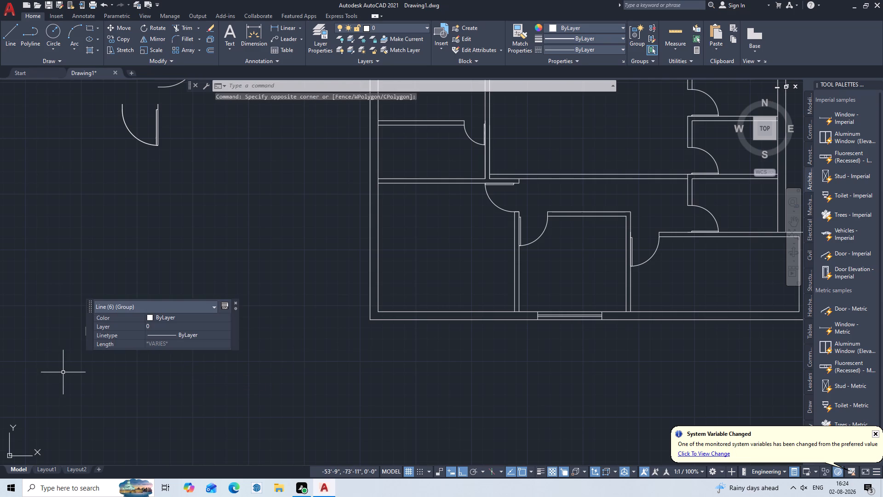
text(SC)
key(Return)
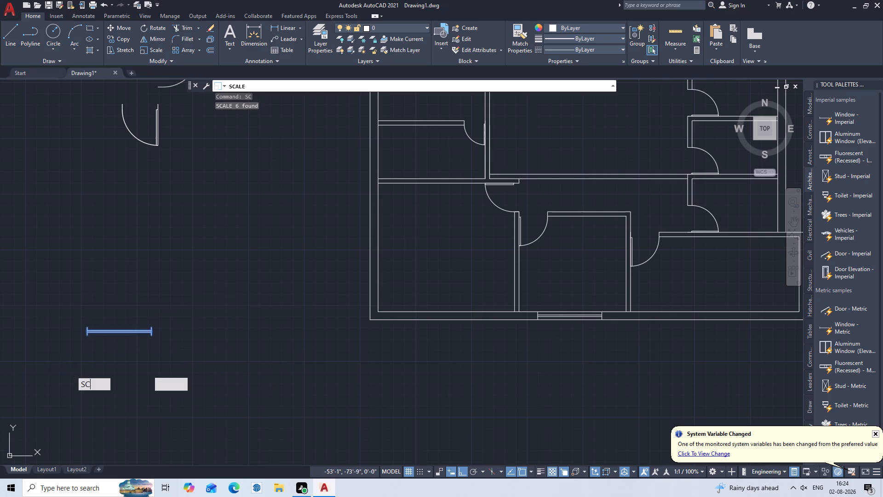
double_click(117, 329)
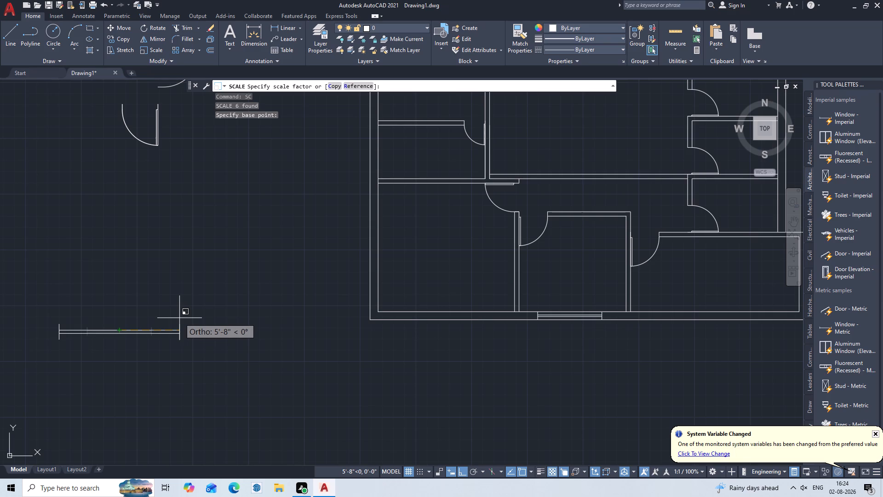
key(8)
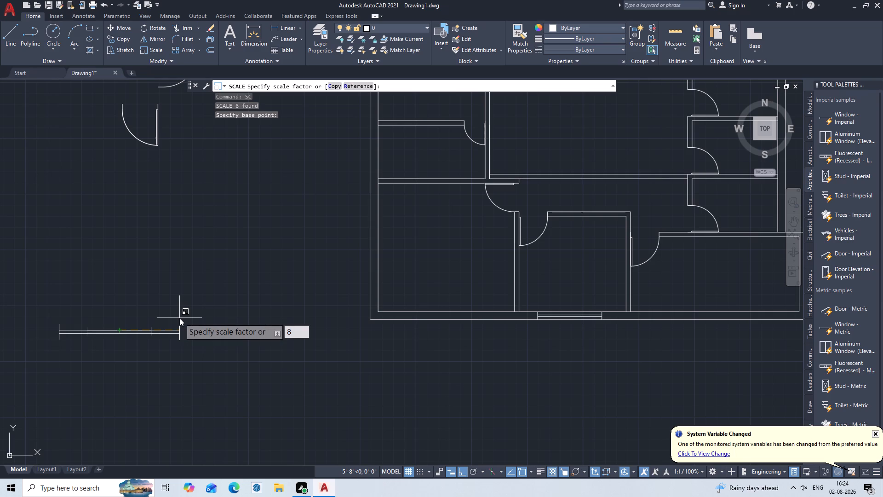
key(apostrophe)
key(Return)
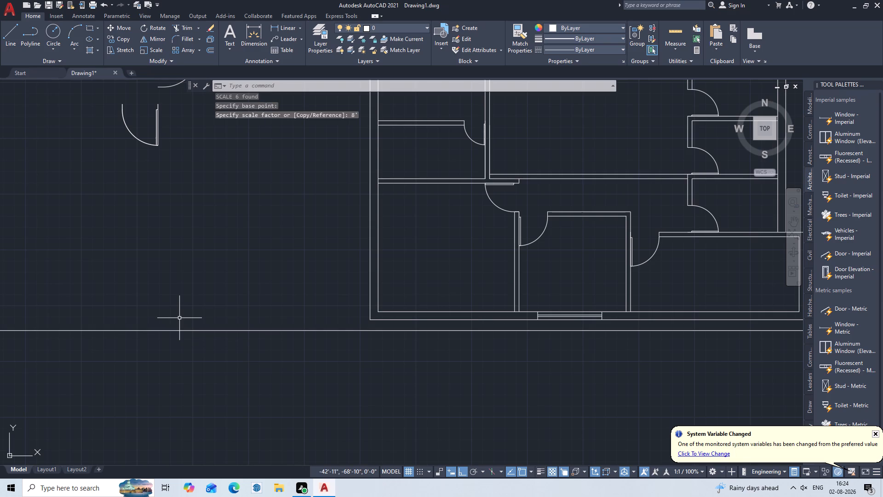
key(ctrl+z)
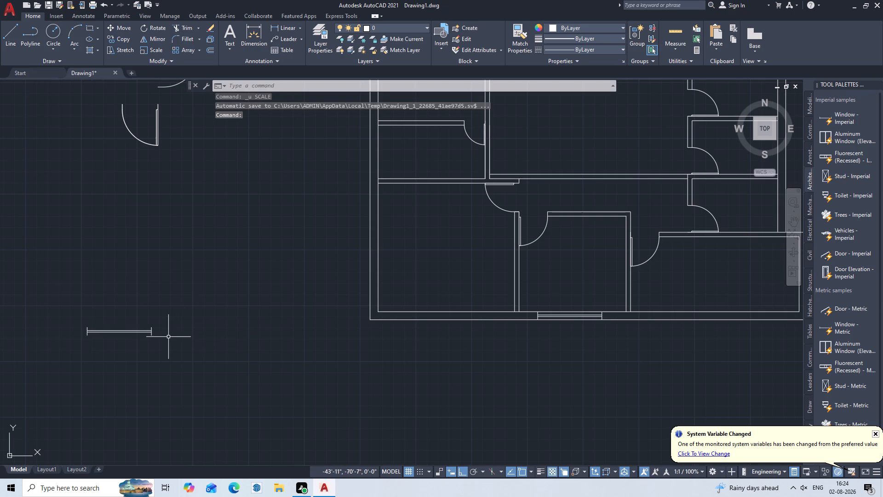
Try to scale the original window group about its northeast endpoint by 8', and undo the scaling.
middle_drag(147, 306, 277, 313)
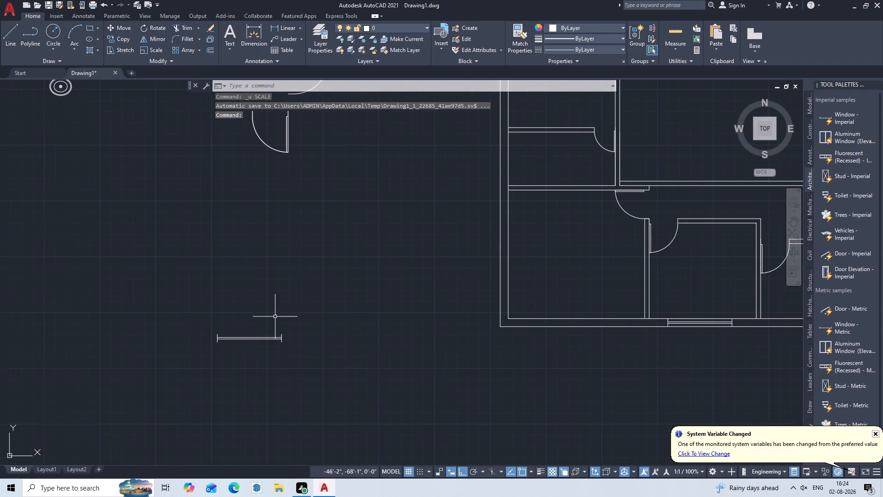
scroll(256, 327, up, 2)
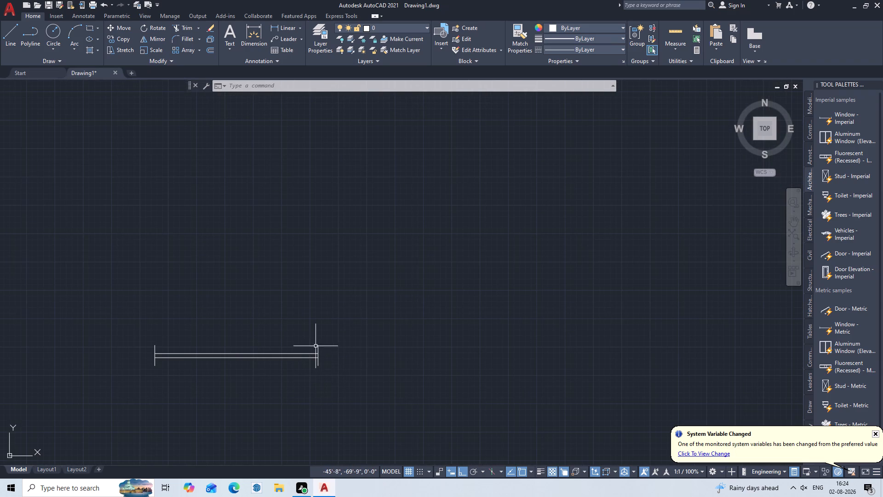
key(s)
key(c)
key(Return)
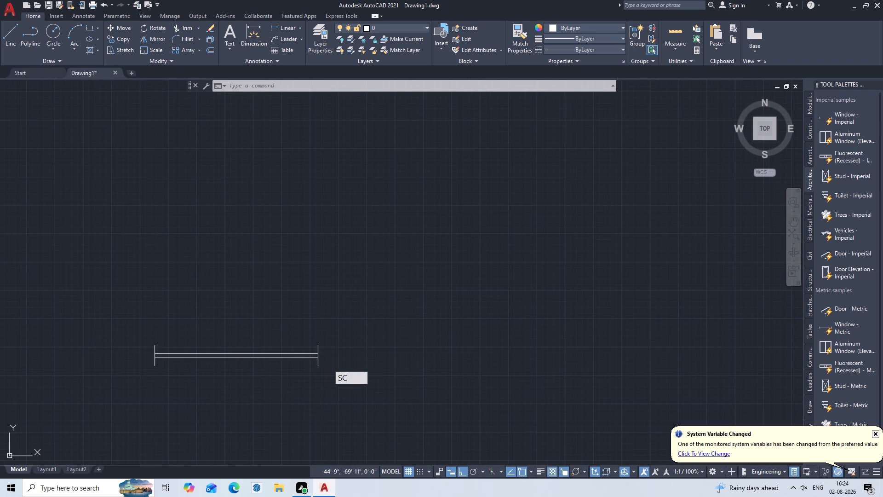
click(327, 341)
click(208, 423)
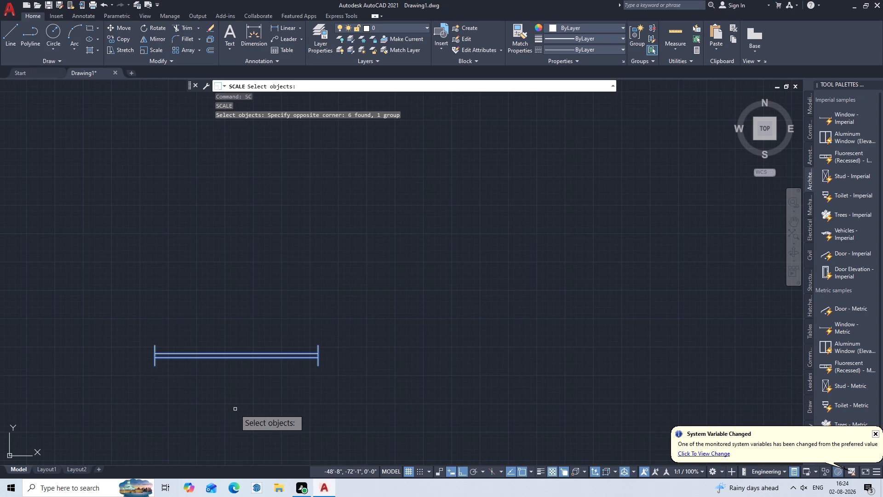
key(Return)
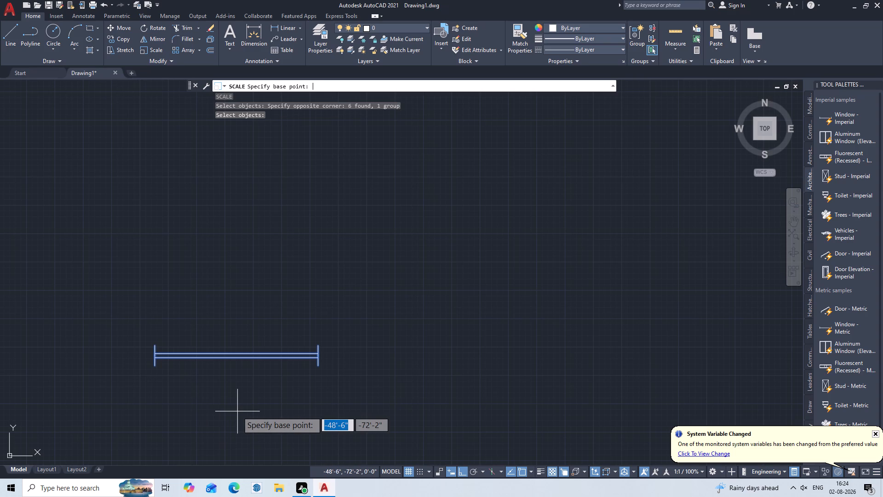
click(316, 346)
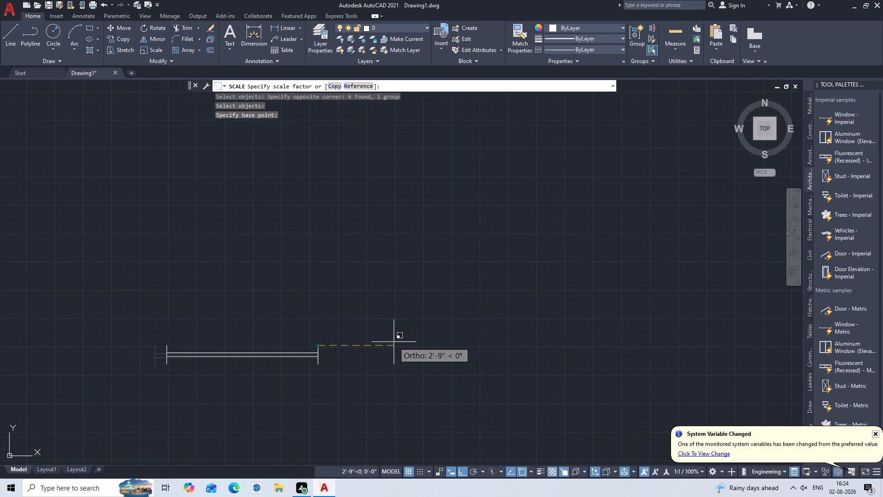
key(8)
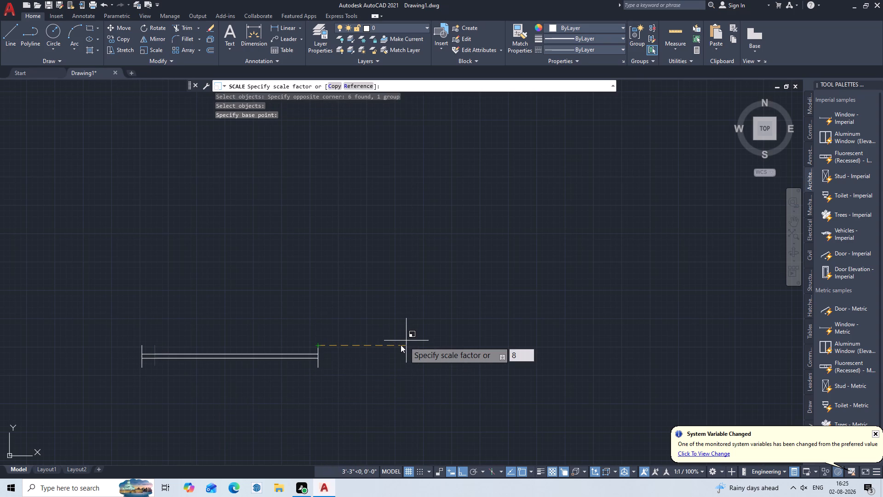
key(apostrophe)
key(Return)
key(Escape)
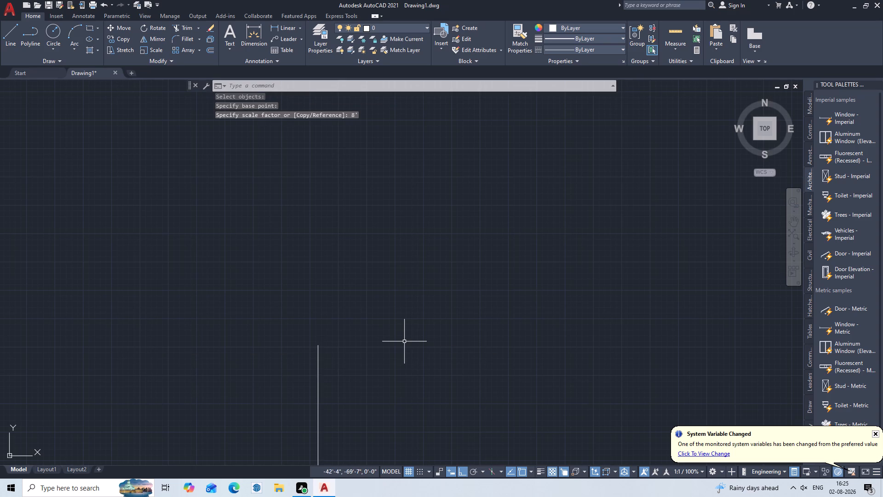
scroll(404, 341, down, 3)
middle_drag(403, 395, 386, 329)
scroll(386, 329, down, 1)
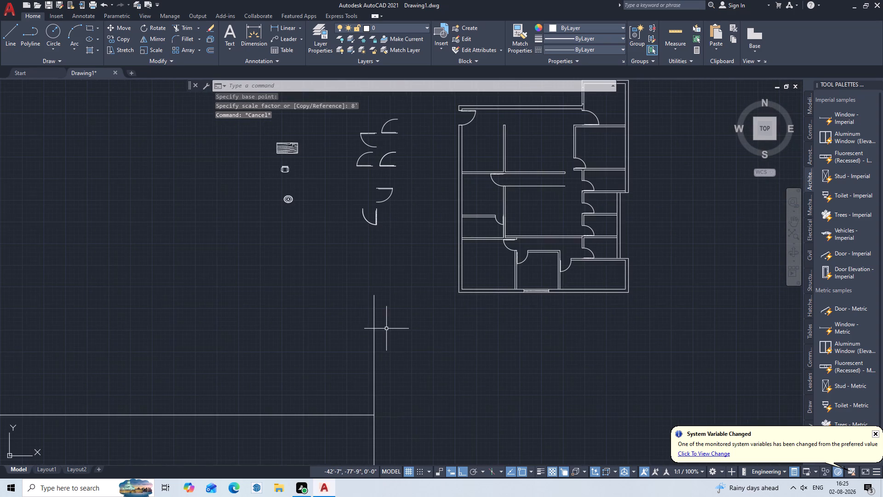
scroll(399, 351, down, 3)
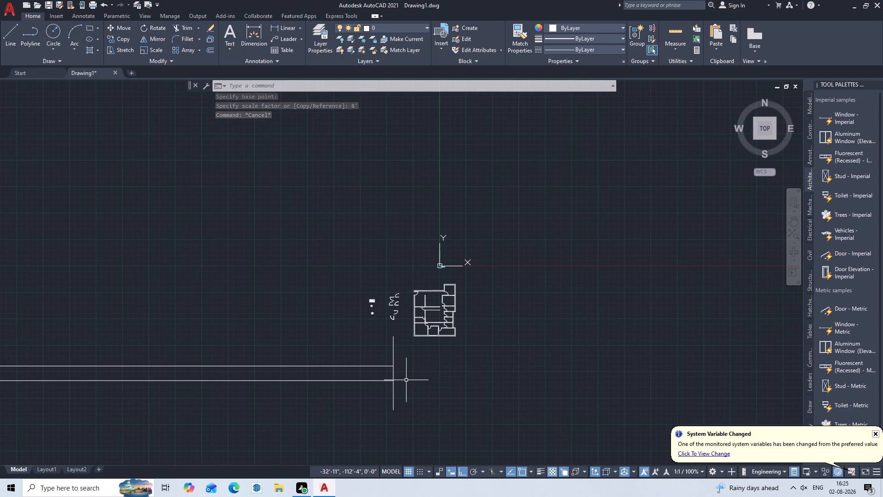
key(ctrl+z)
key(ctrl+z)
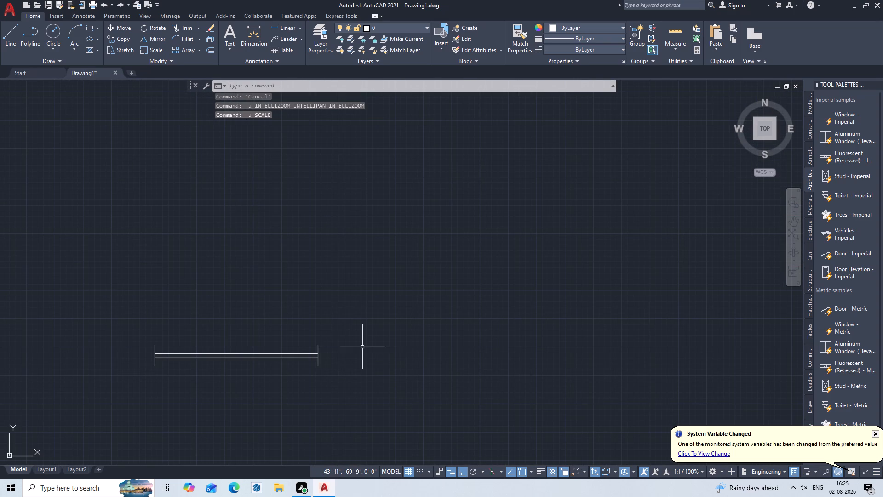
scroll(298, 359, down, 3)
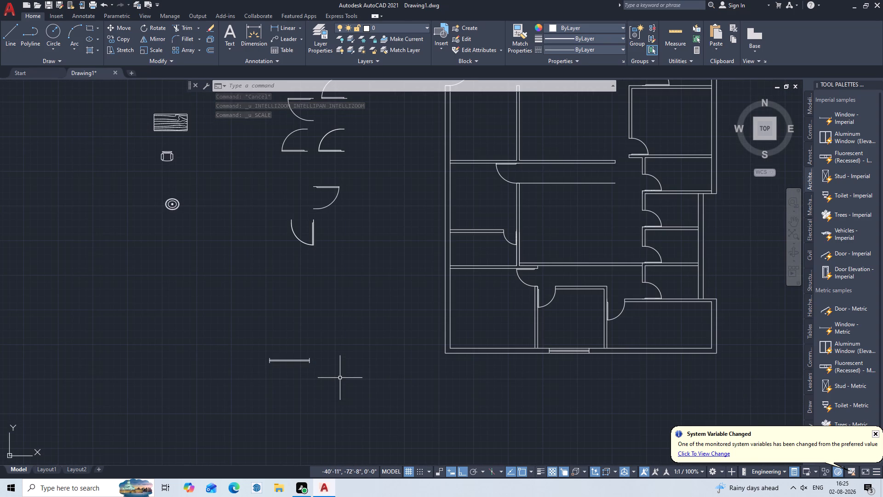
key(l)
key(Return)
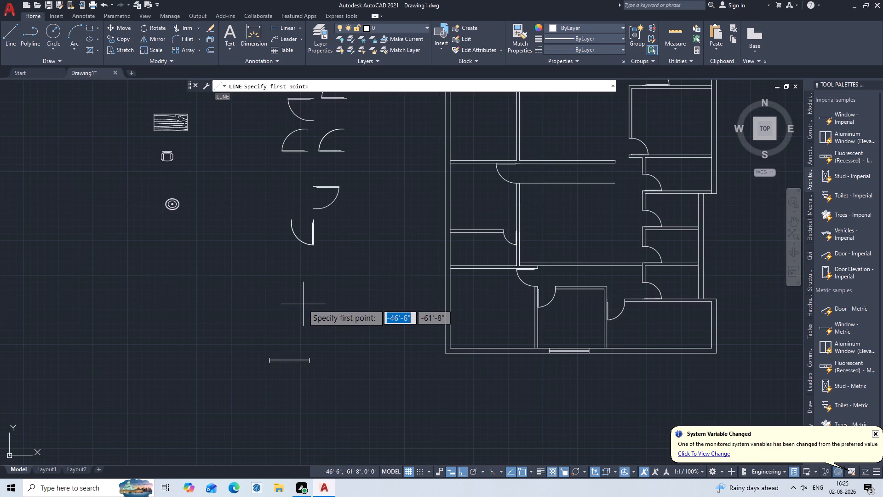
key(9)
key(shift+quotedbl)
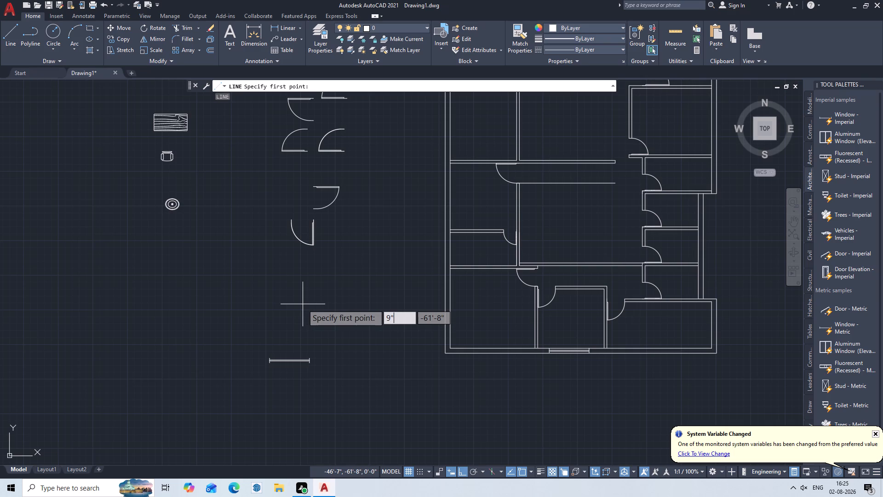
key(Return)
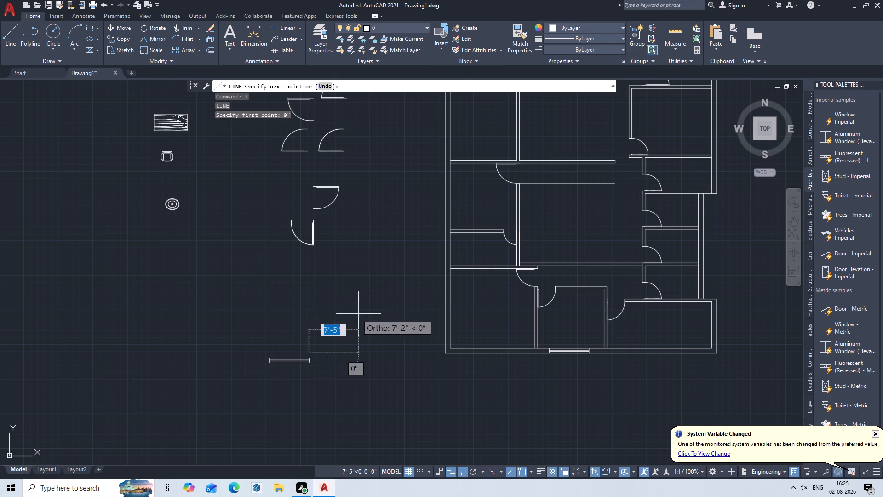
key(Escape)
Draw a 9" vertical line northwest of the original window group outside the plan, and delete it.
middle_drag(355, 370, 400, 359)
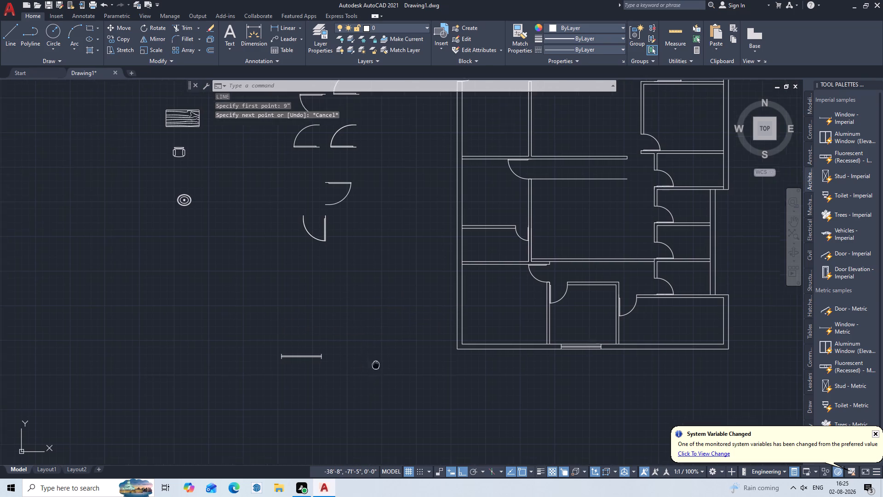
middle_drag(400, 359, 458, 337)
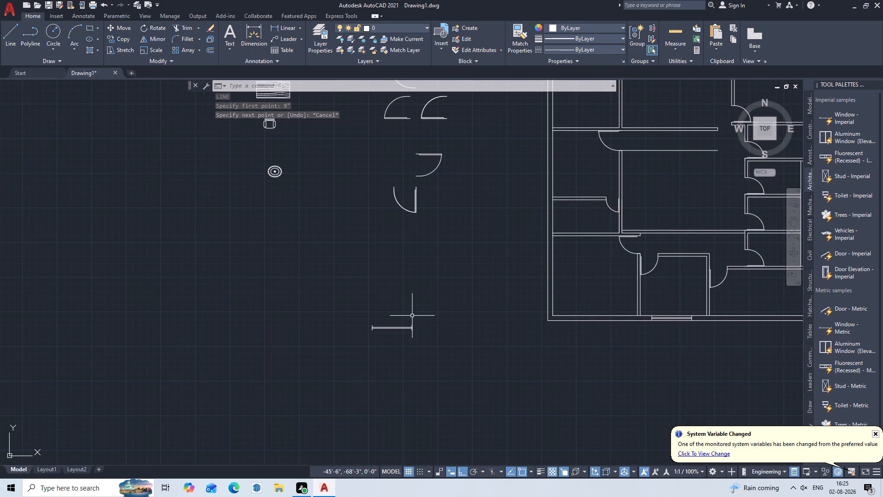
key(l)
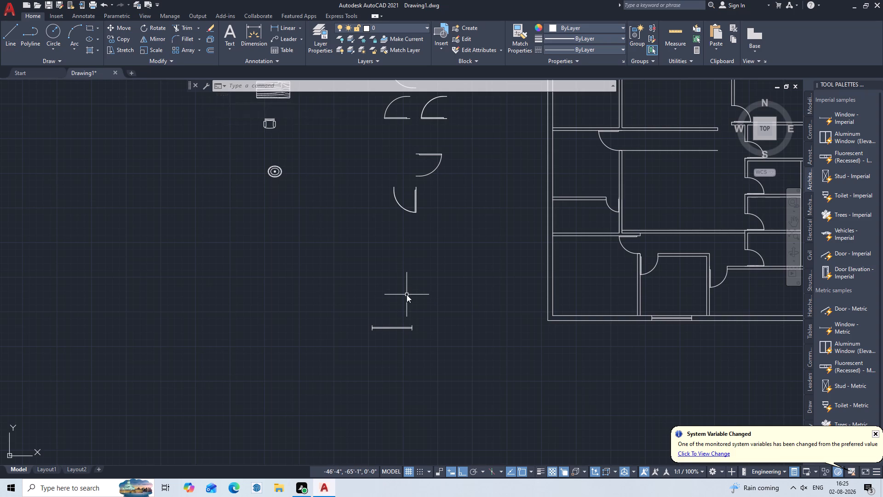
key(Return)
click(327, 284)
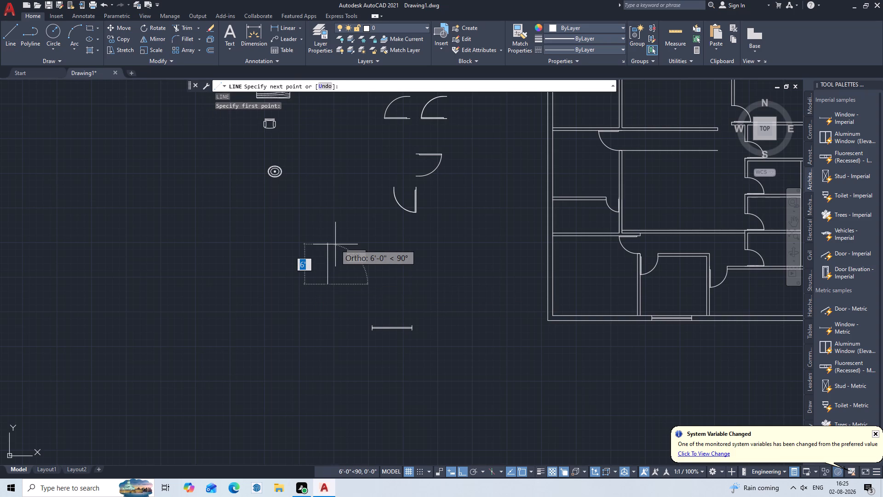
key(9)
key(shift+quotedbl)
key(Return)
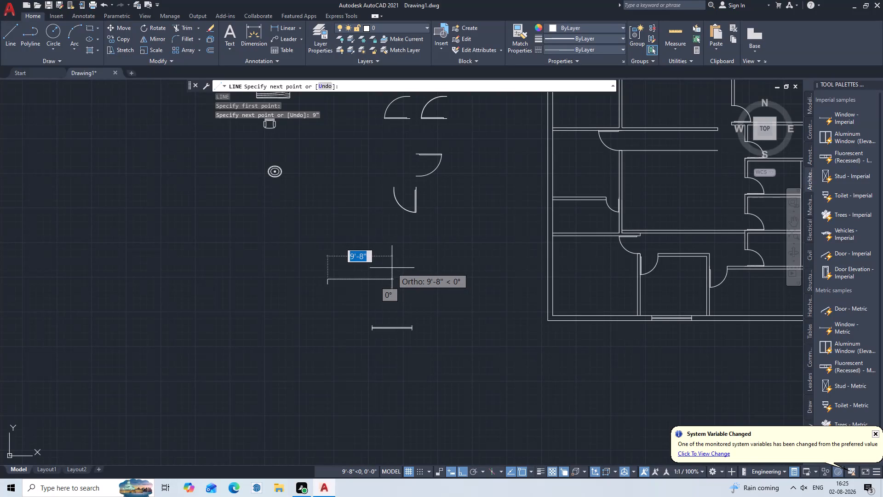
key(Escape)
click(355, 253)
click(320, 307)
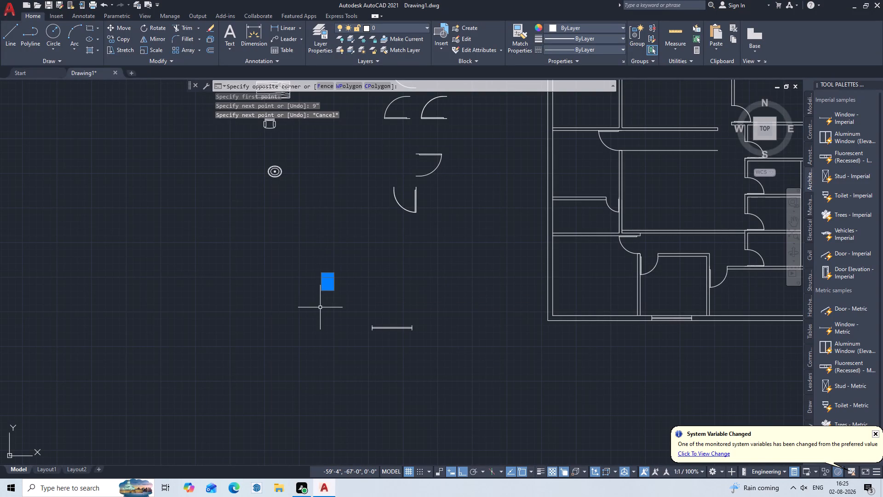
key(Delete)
Draw an 8' vertical line in the empty area just west of the original window group outside the plan.
key(l)
key(Return)
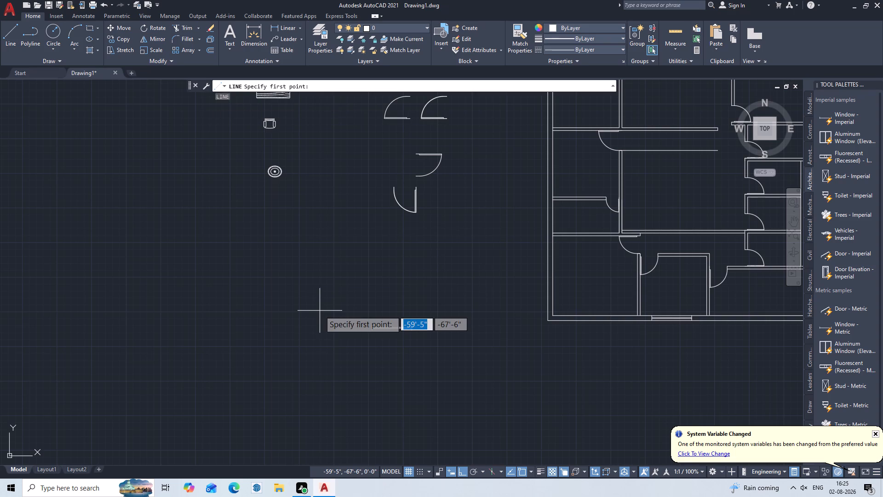
click(322, 324)
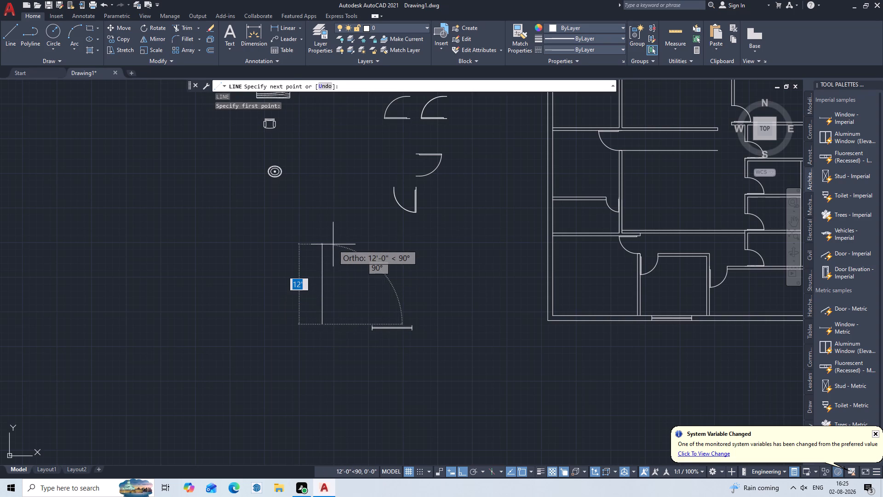
text(8')
key(Return)
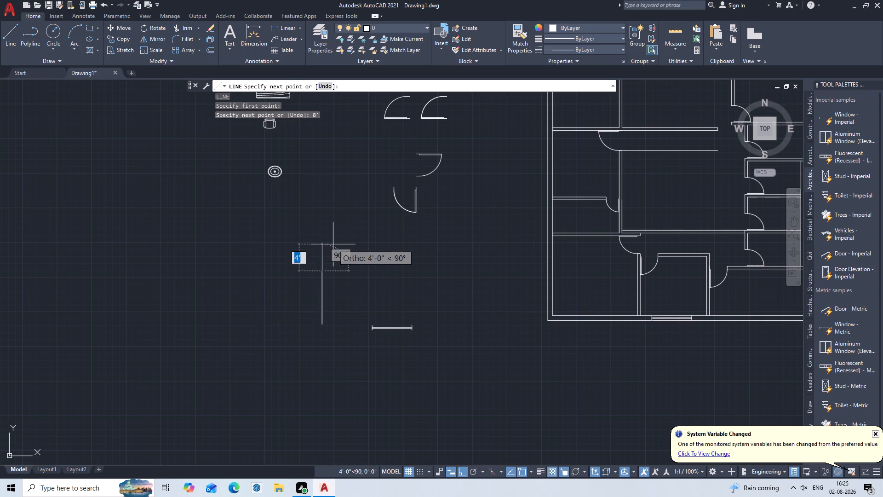
key(Escape)
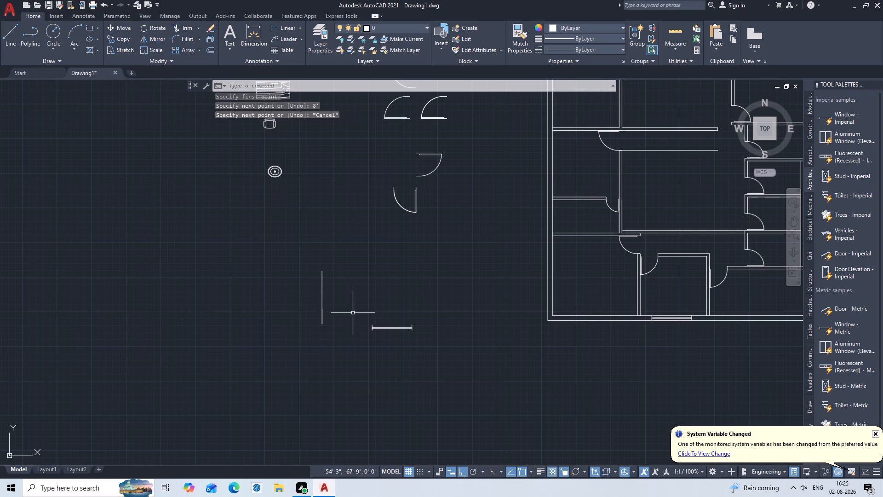
Draw a 4.5" horizontal line eastward from the upper end of the 8' vertical line.
key(l)
key(Return)
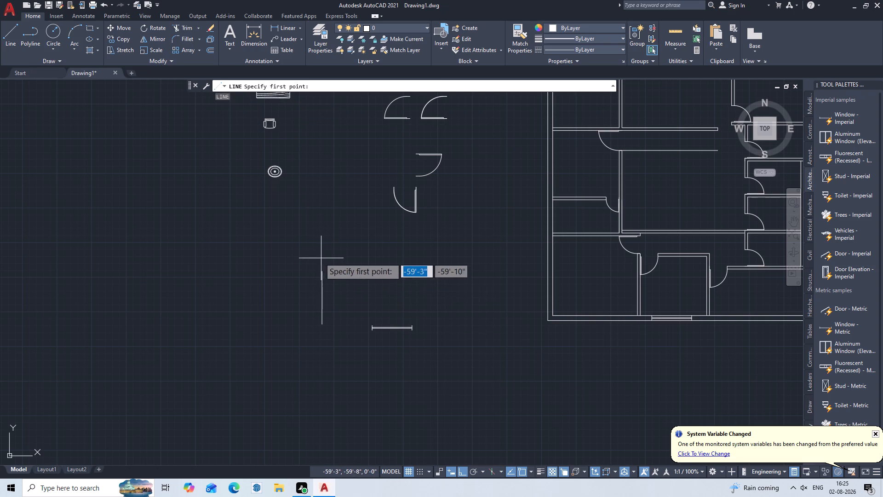
scroll(329, 275, up, 3)
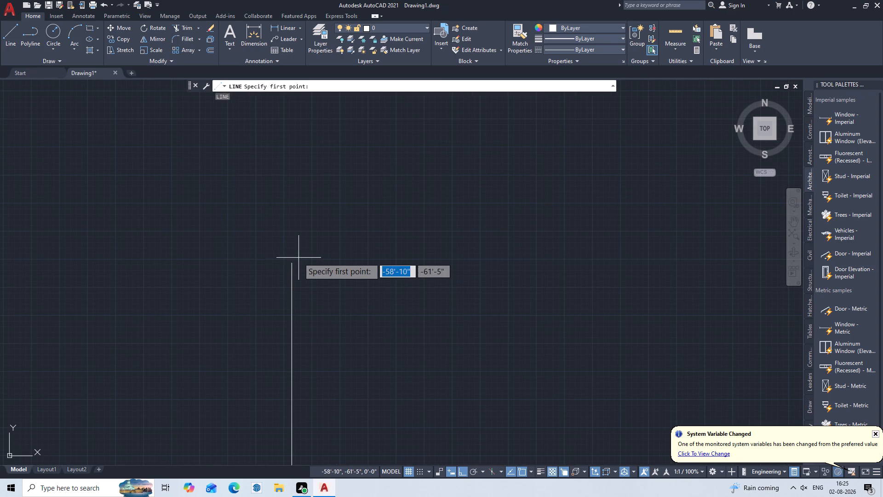
click(294, 261)
key(4)
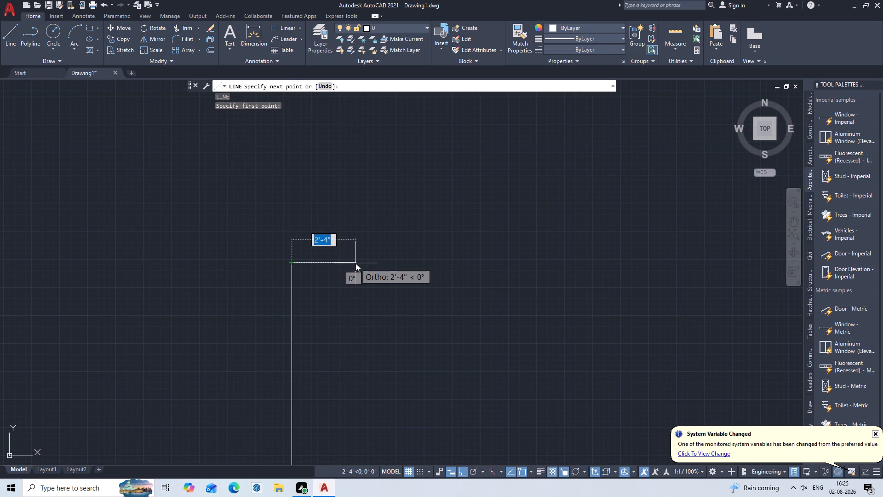
text(.5)
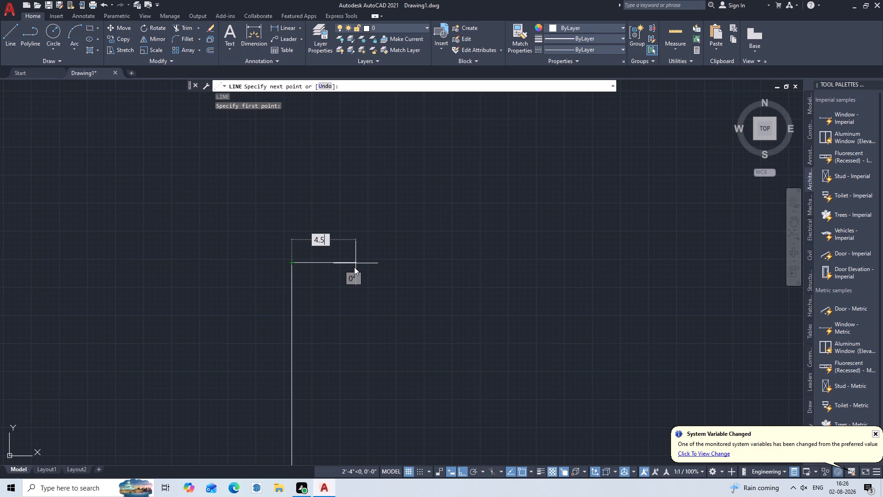
key(shift+quotedbl)
key(Return)
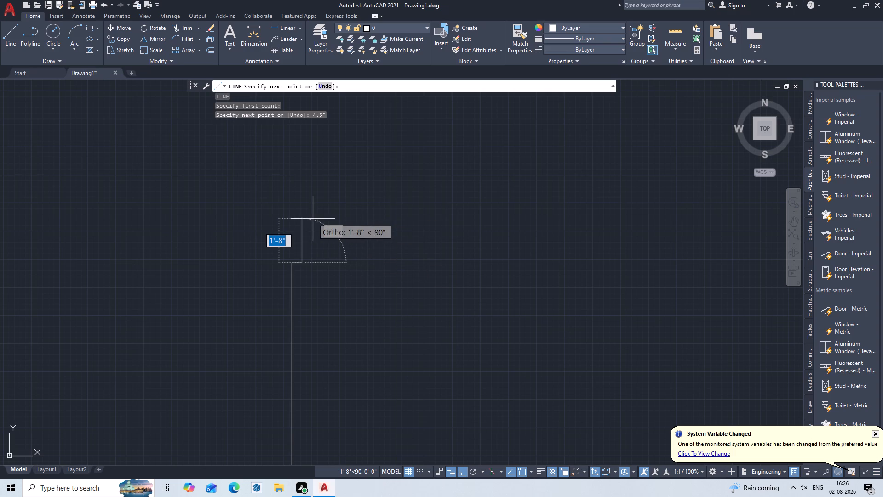
key(Escape)
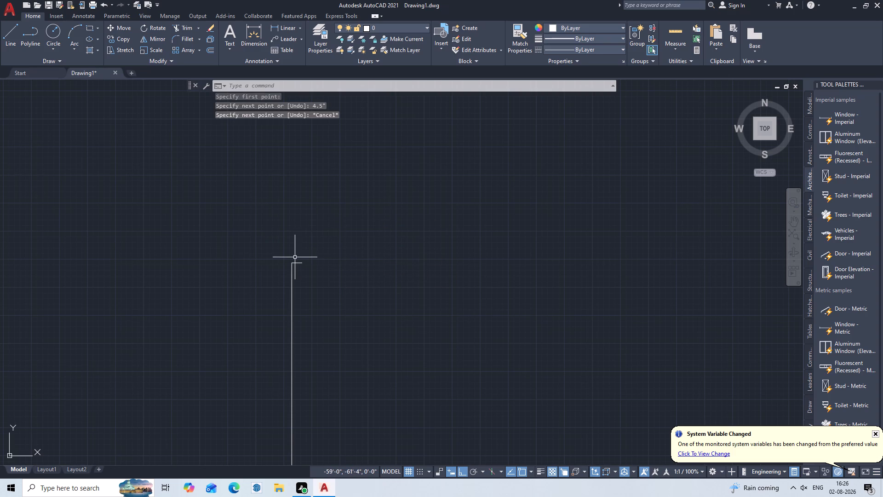
Draw a 4.5" horizontal line westward from the upper end of the 8' vertical line.
scroll(295, 257, up, 2)
key(l)
key(Return)
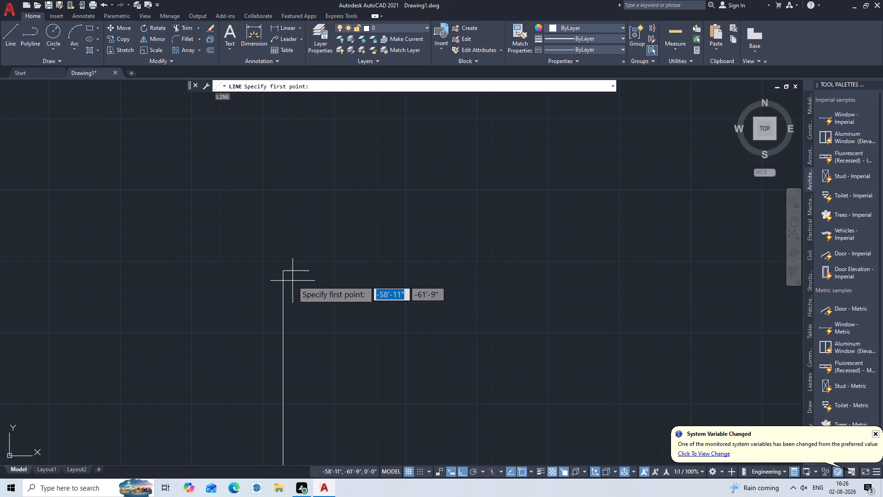
click(283, 273)
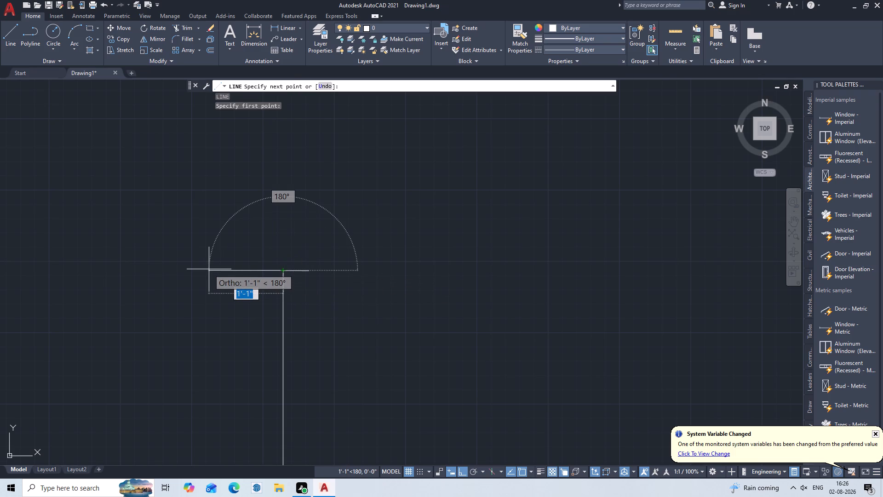
text(4.)
key(5)
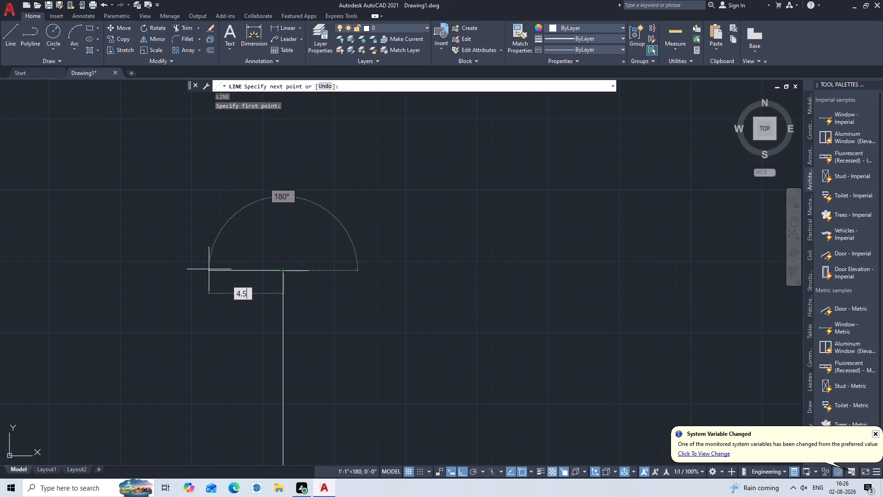
key(shift+quotedbl)
key(Return)
key(Escape)
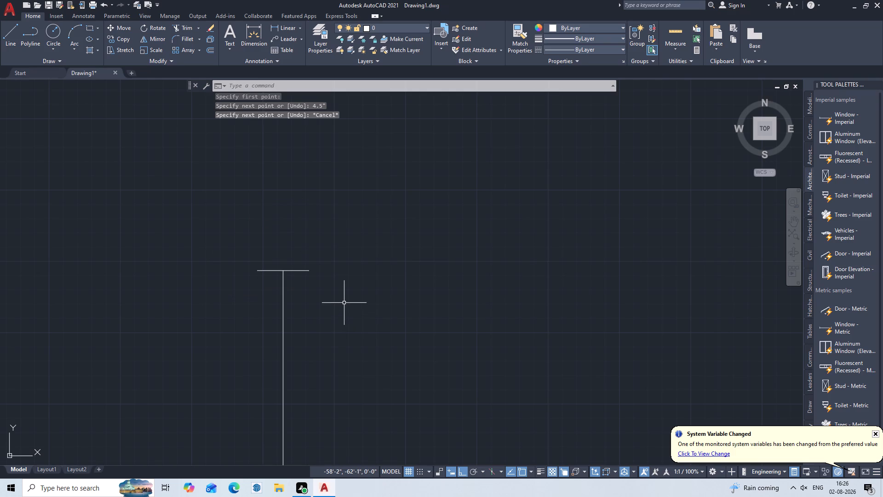
Copy both 4.5" end lines from the 8' line's upper endpoint to its lower endpoint.
scroll(344, 303, down, 1)
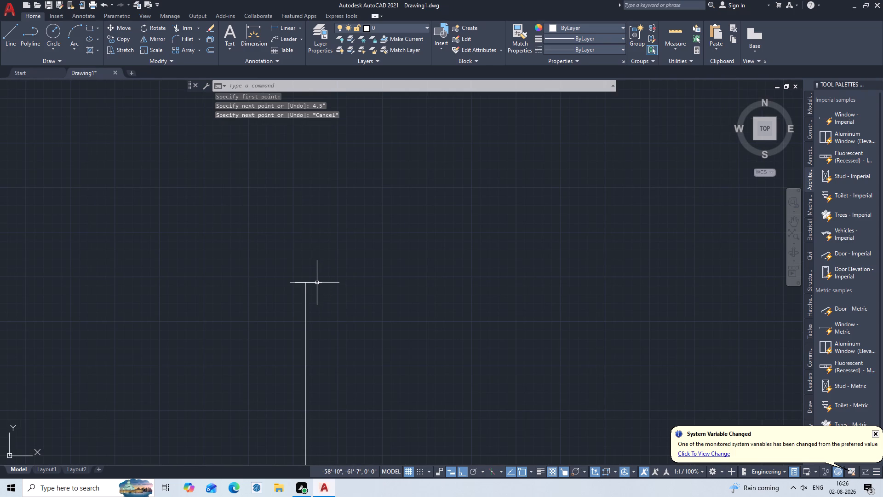
click(317, 283)
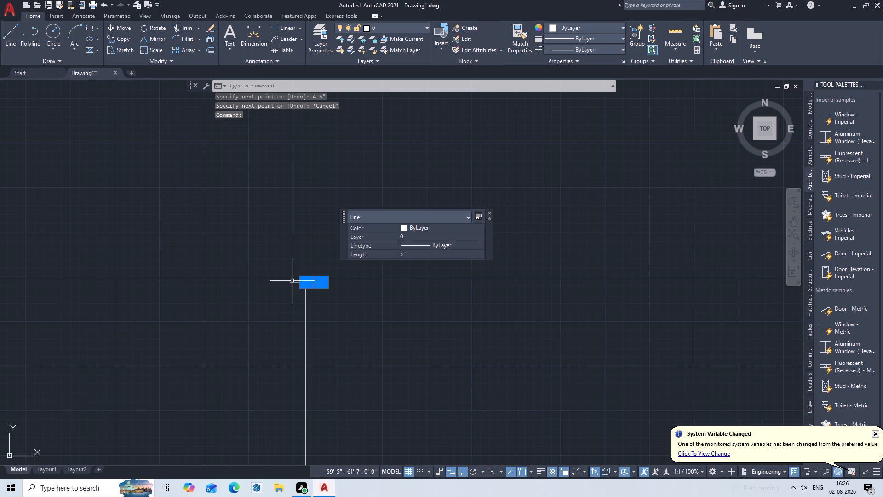
click(293, 283)
text(COP)
key(Return)
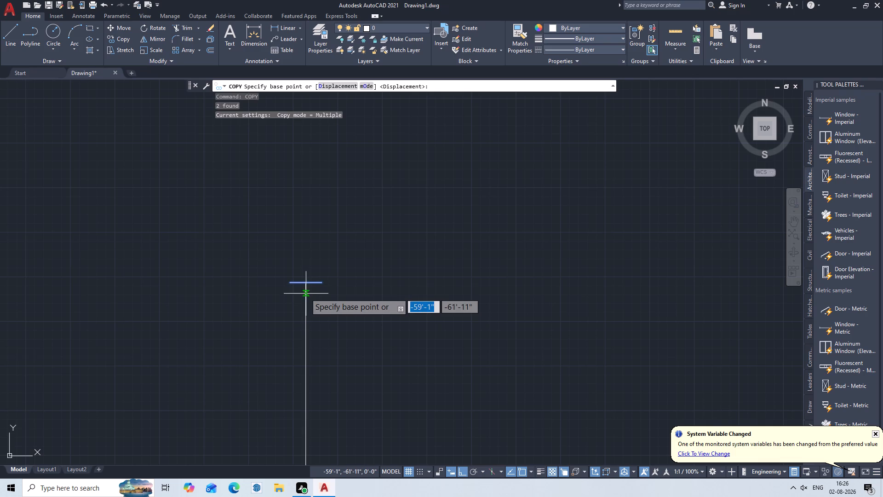
click(306, 281)
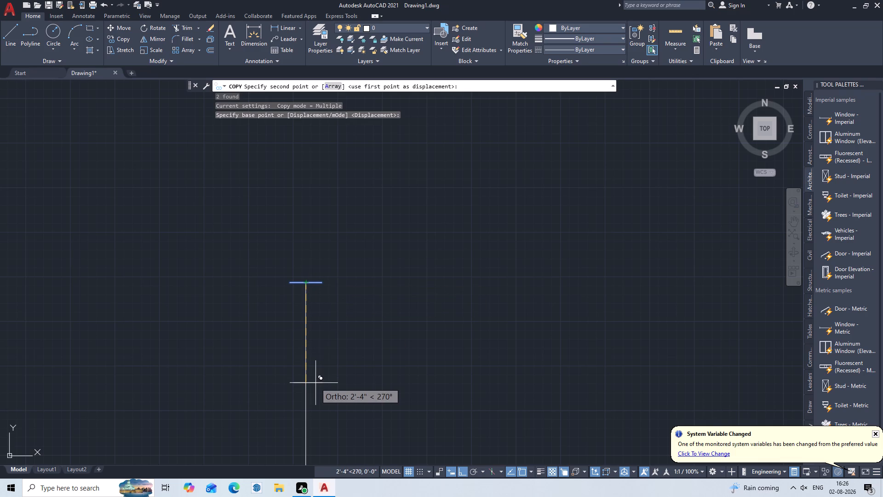
middle_drag(316, 384, 318, 242)
scroll(316, 269, down, 2)
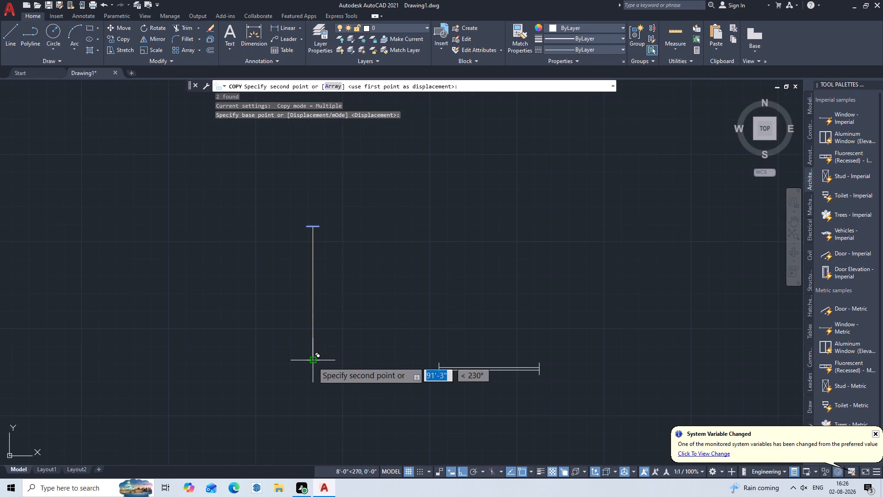
click(313, 362)
key(Escape)
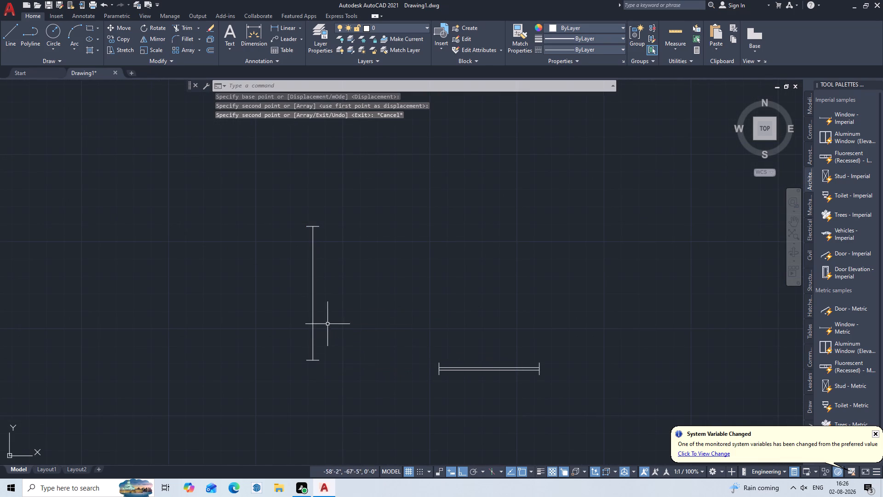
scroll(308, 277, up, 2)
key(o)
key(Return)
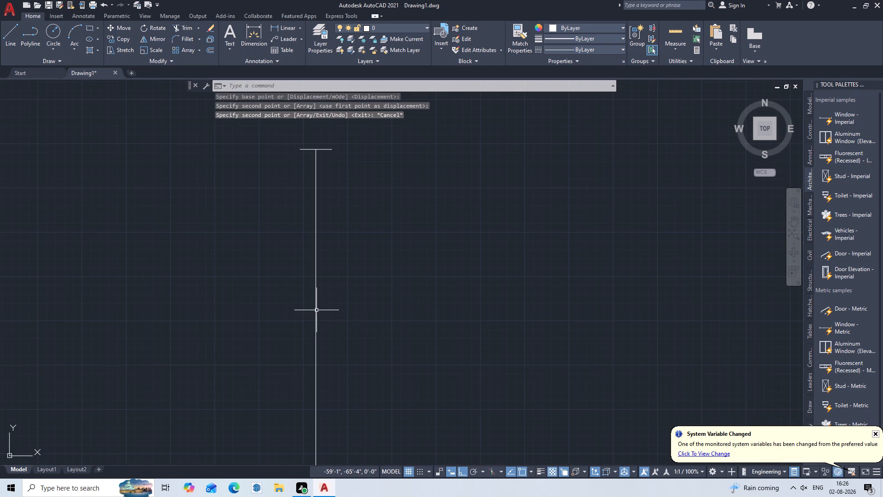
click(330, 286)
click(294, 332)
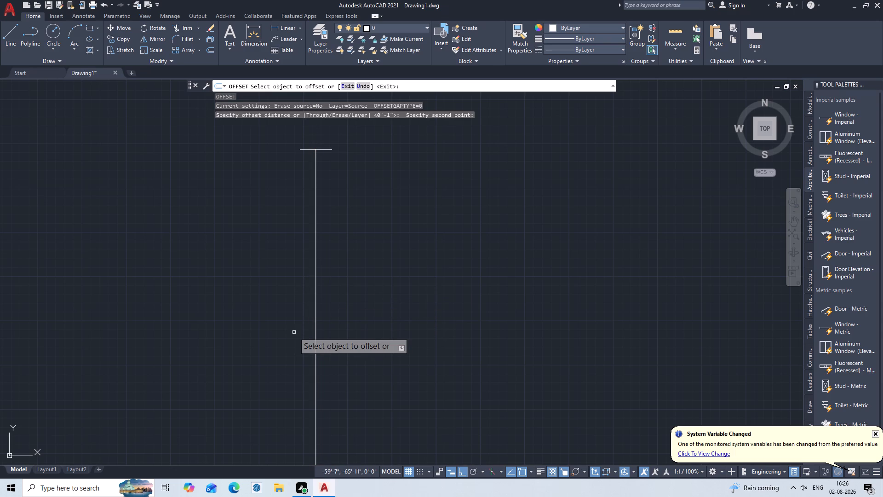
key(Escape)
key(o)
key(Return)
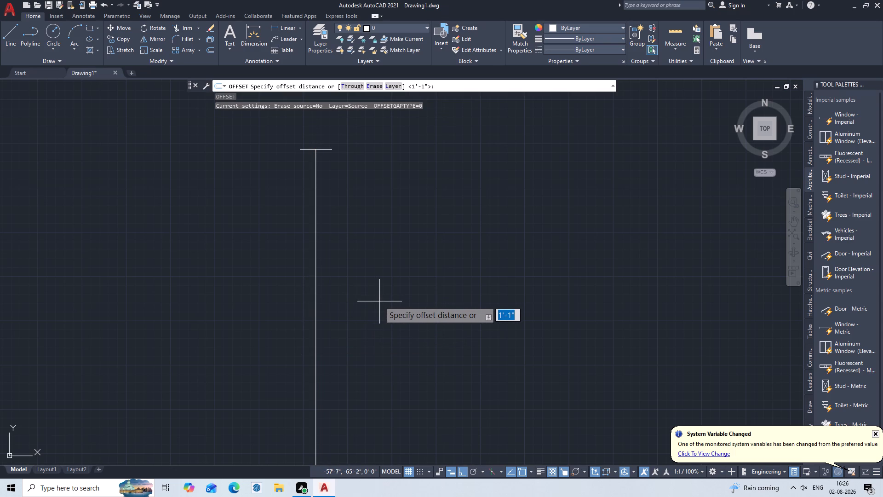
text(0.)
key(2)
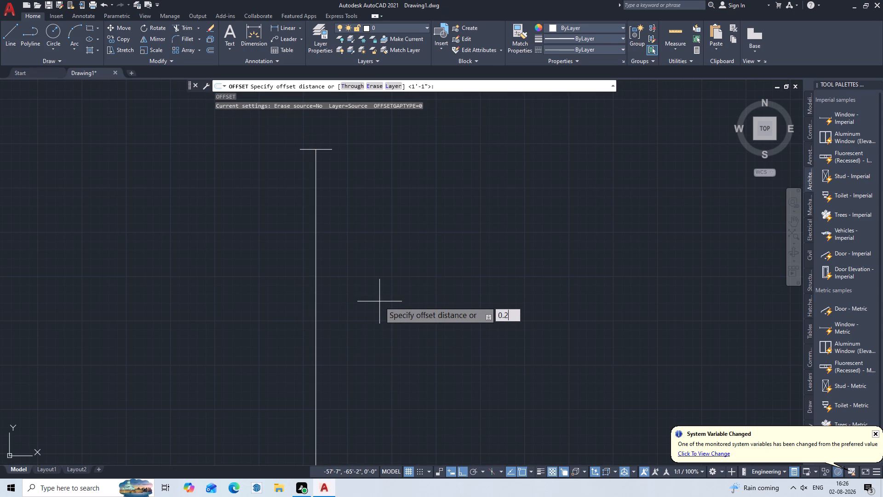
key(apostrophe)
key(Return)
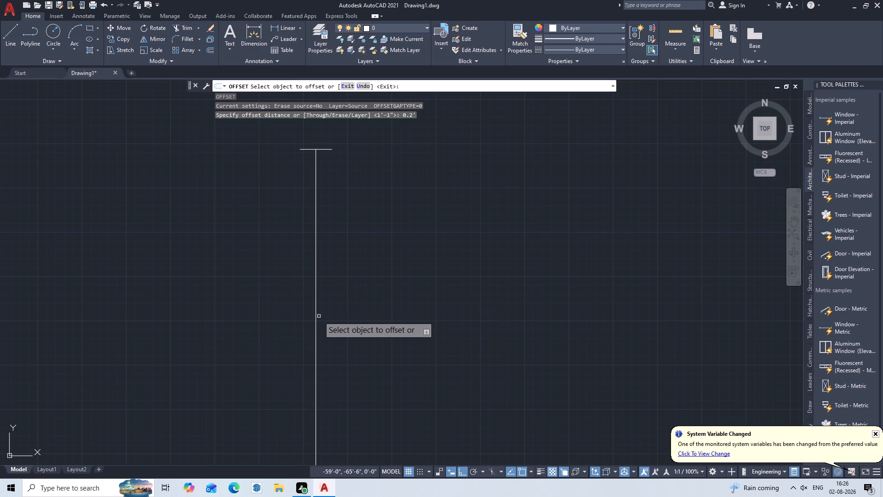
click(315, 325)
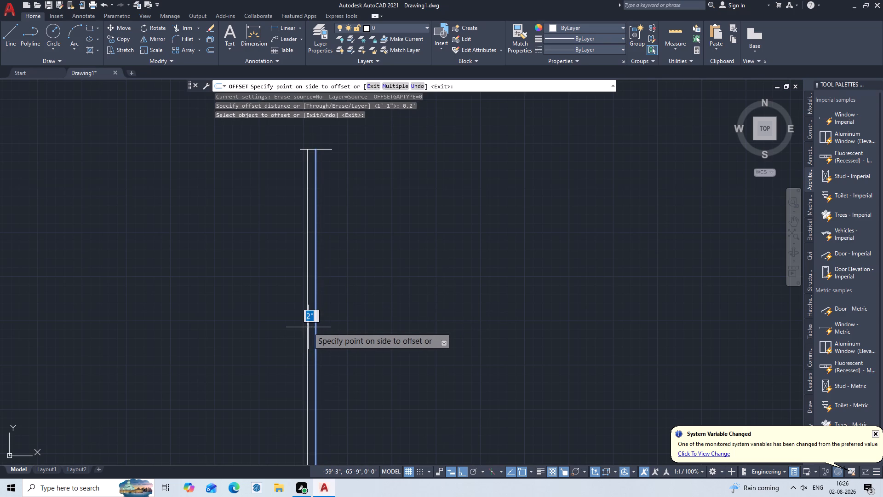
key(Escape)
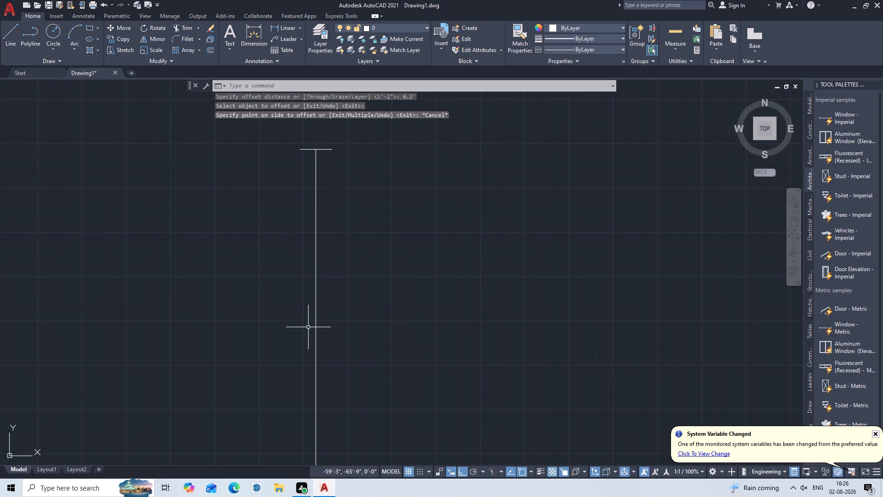
Offset the 8' vertical line by 0.1' to its west and east sides.
key(o)
key(Return)
text(0.)
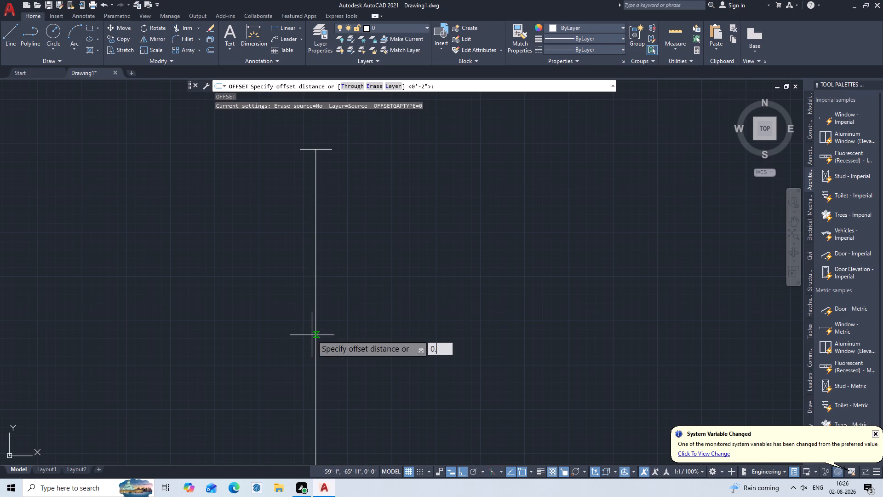
key(1)
key(apostrophe)
key(Return)
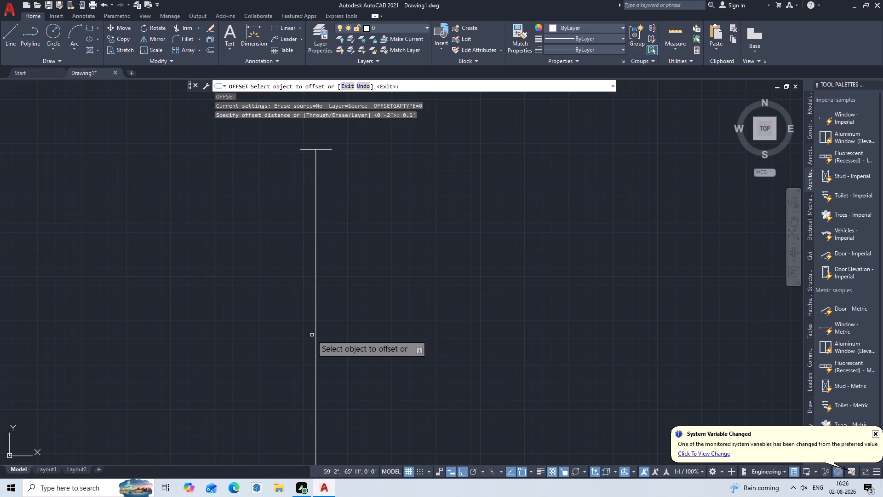
click(315, 341)
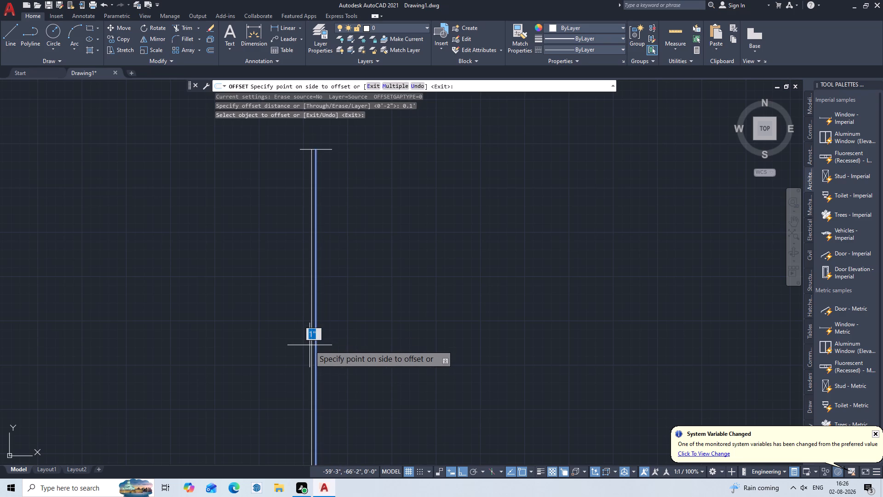
click(310, 345)
click(315, 352)
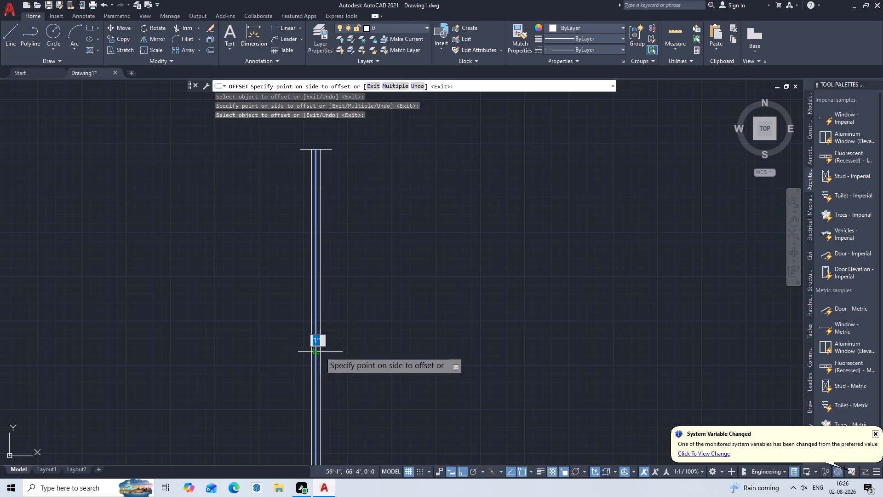
click(320, 352)
click(315, 359)
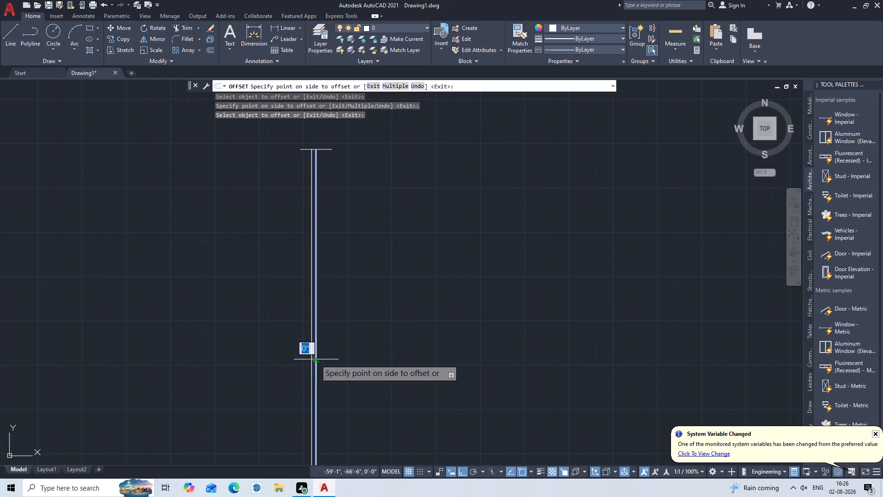
double_click(325, 363)
key(Escape)
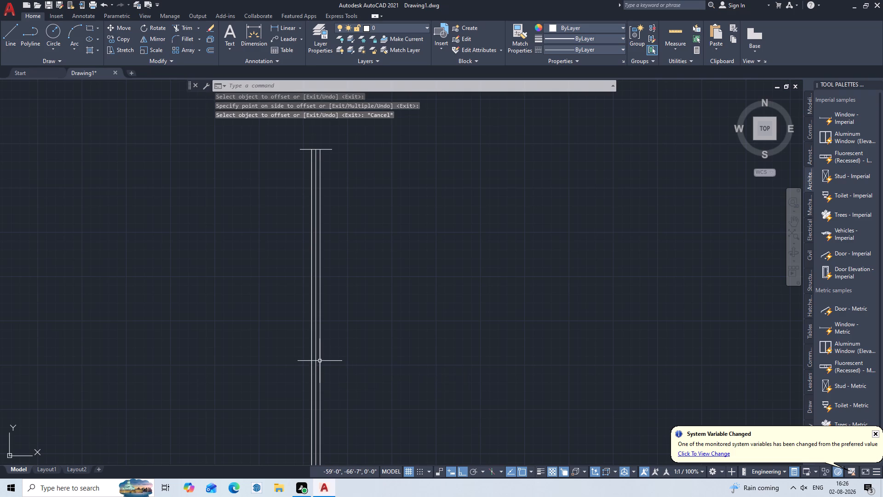
Delete the original centre line between the two offset lines.
click(316, 365)
key(Delete)
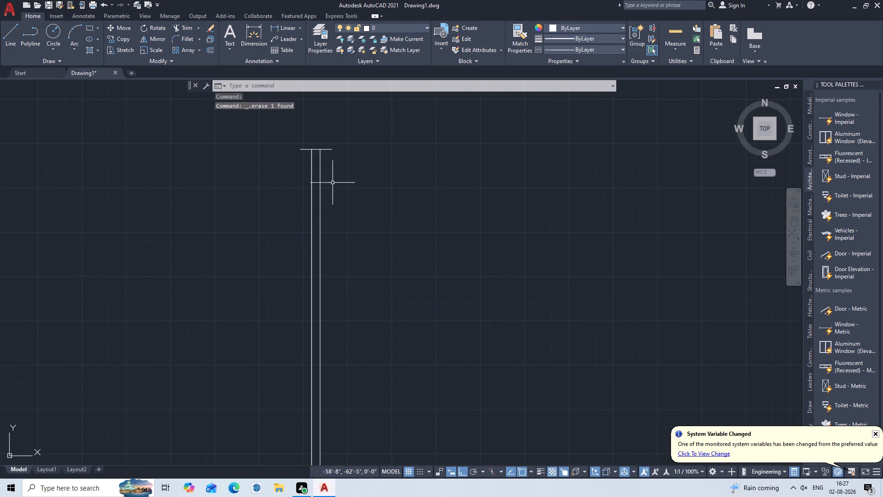
Group all the lines of the new 8' vertical window symbol.
click(350, 139)
scroll(246, 471, down, 2)
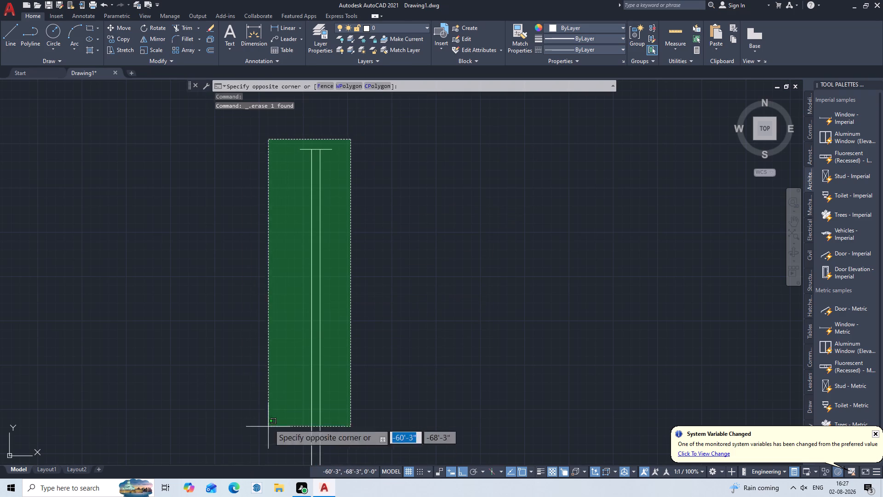
scroll(278, 363, down, 2)
middle_drag(278, 363, 363, 259)
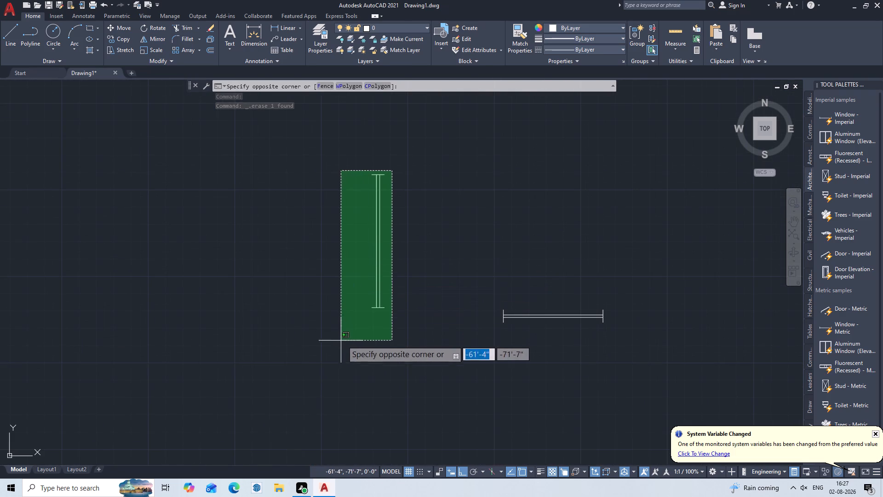
click(347, 338)
key(g)
key(Return)
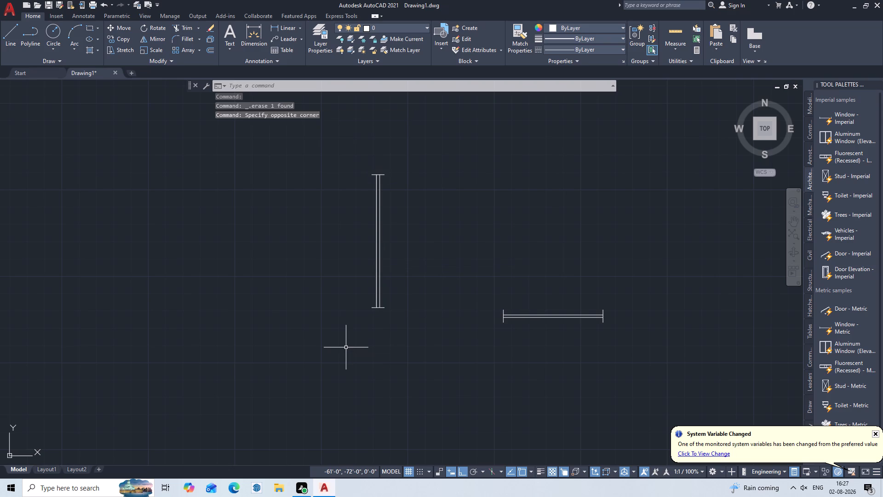
click(393, 225)
click(361, 276)
key(Escape)
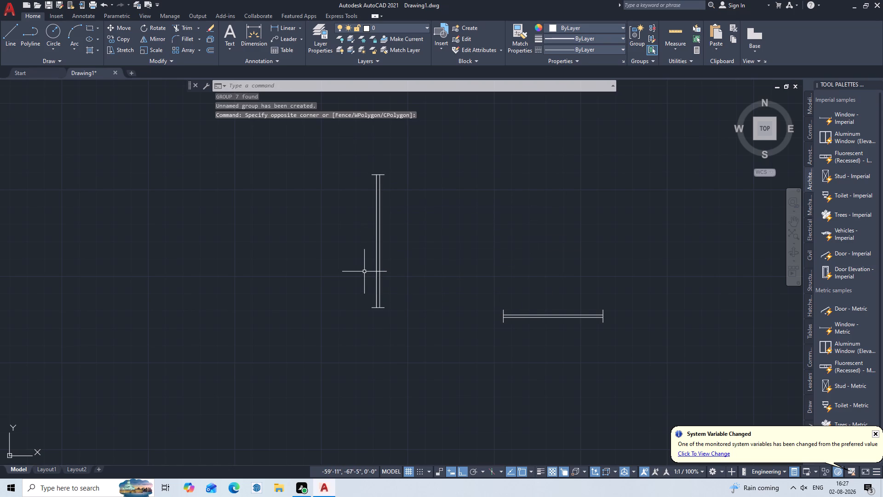
Copy the 8' window group from its upper west corner onto the outer face of the southwest room's west wall.
key(c)
key(o)
key(p)
key(Return)
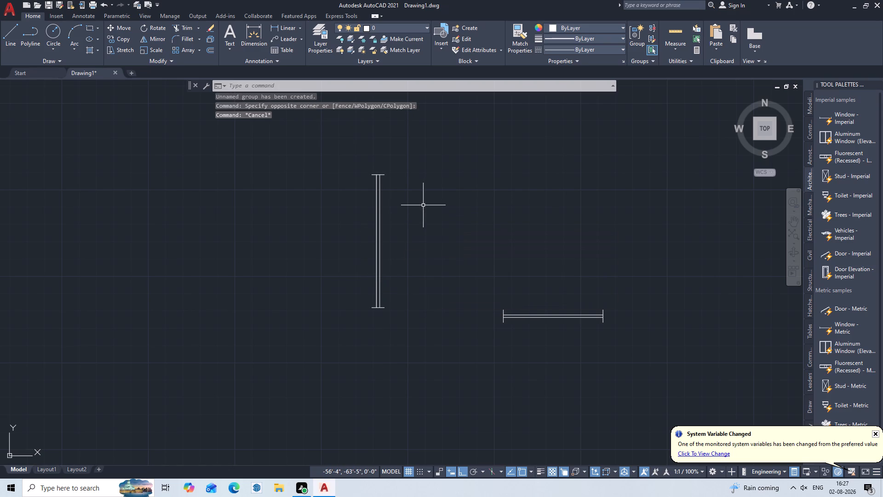
click(379, 206)
key(Return)
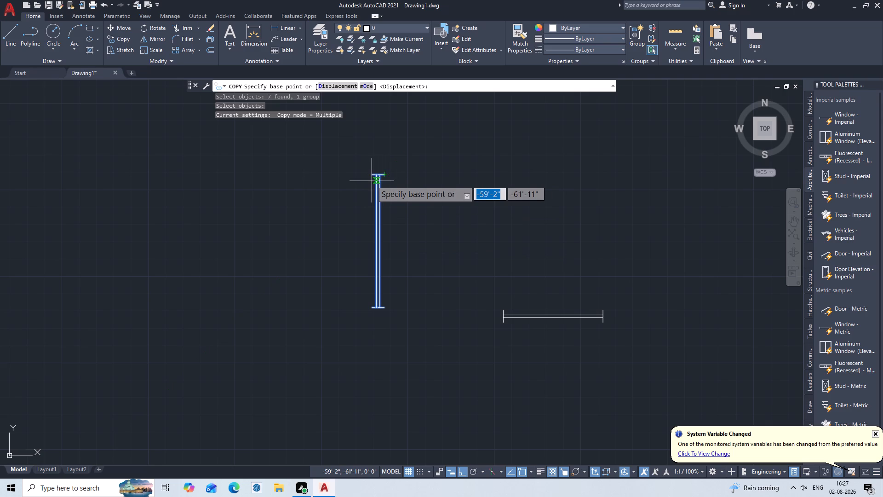
scroll(372, 176, up, 3)
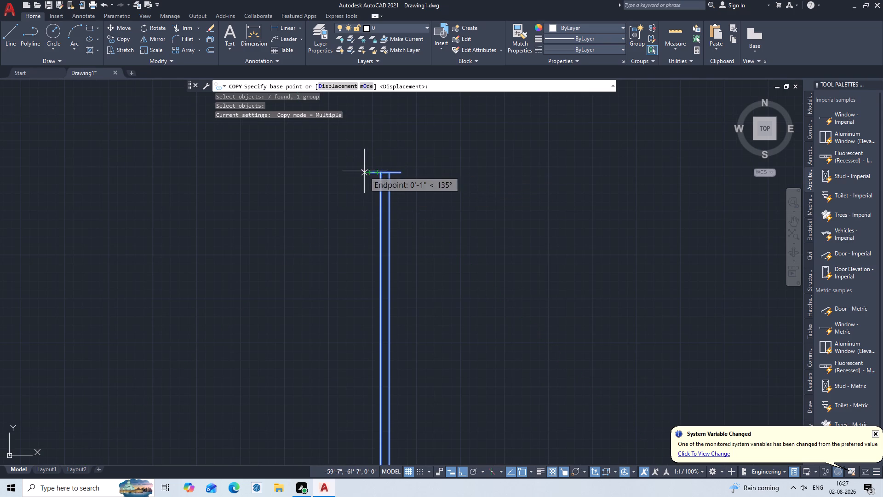
click(371, 174)
scroll(451, 204, down, 2)
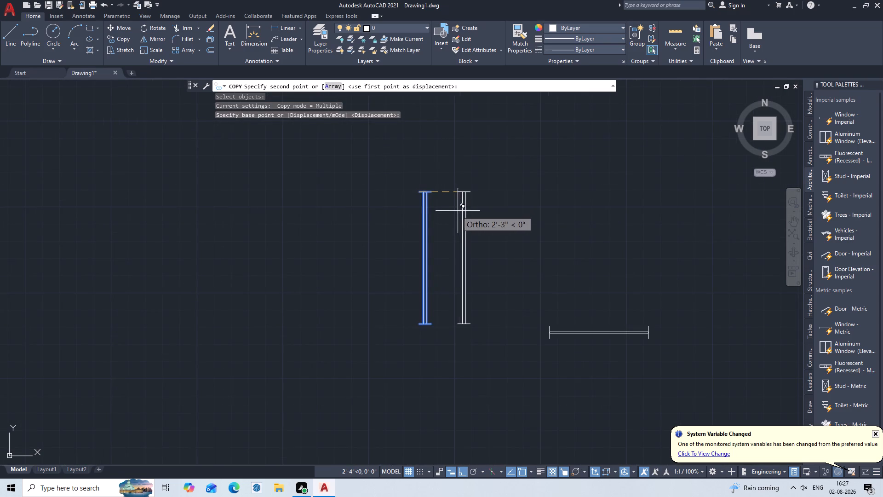
middle_drag(458, 211, 74, 231)
scroll(125, 258, down, 2)
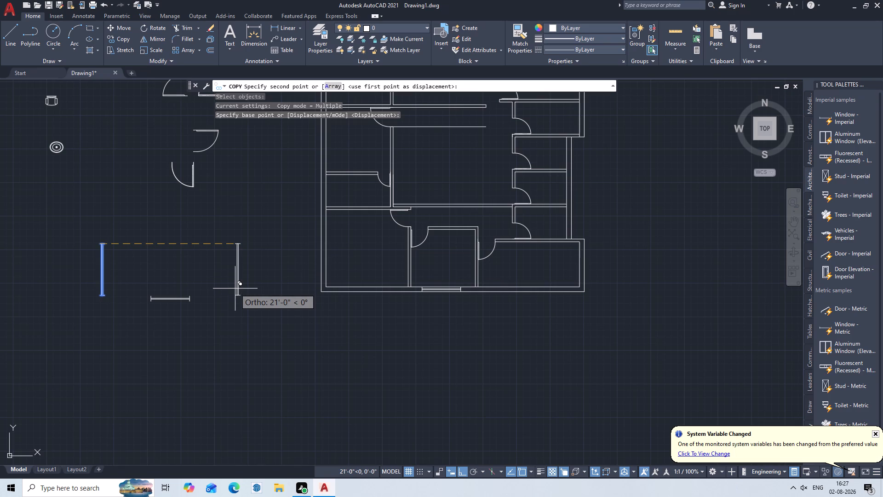
scroll(267, 264, up, 3)
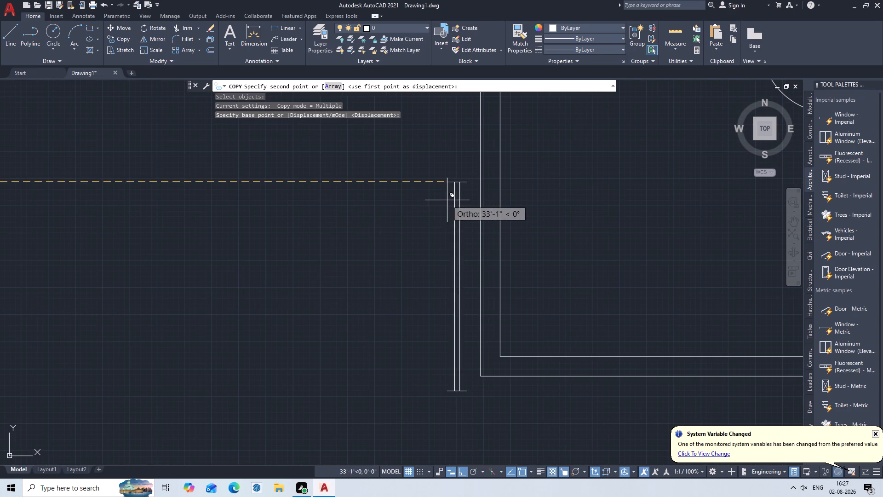
scroll(437, 194, down, 1)
middle_drag(437, 194, 393, 286)
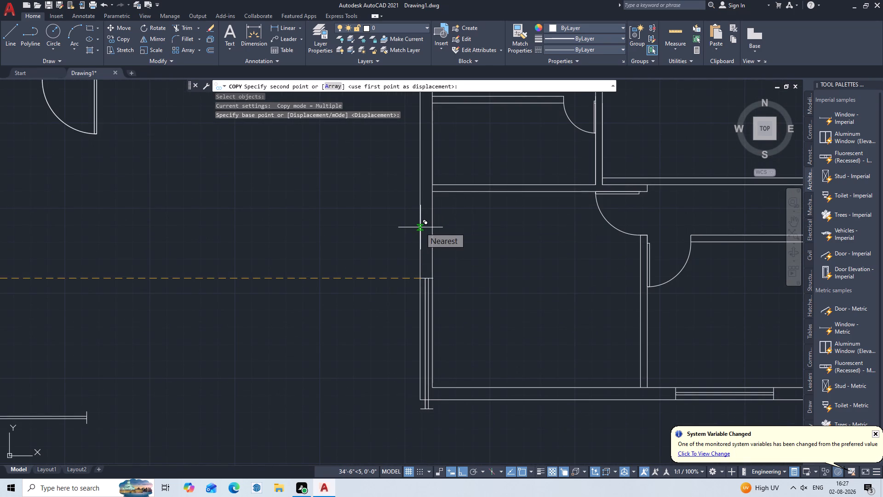
scroll(420, 227, up, 3)
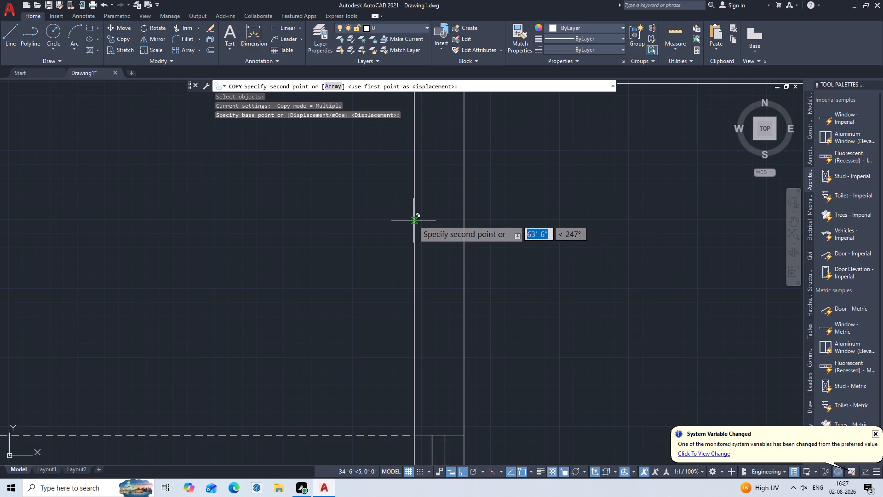
click(413, 220)
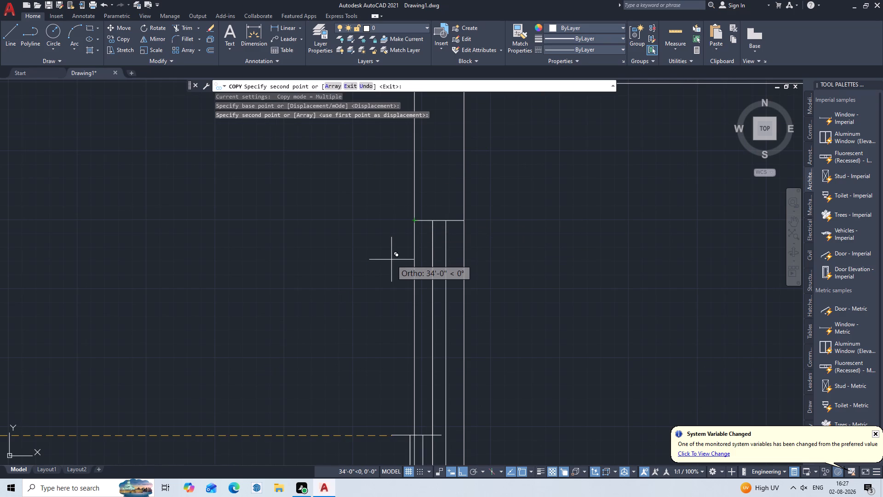
key(Escape)
Examine the placed 8' window and the exterior walls of the rooms along the plan's south side.
scroll(393, 275, down, 2)
middle_drag(380, 322, 401, 220)
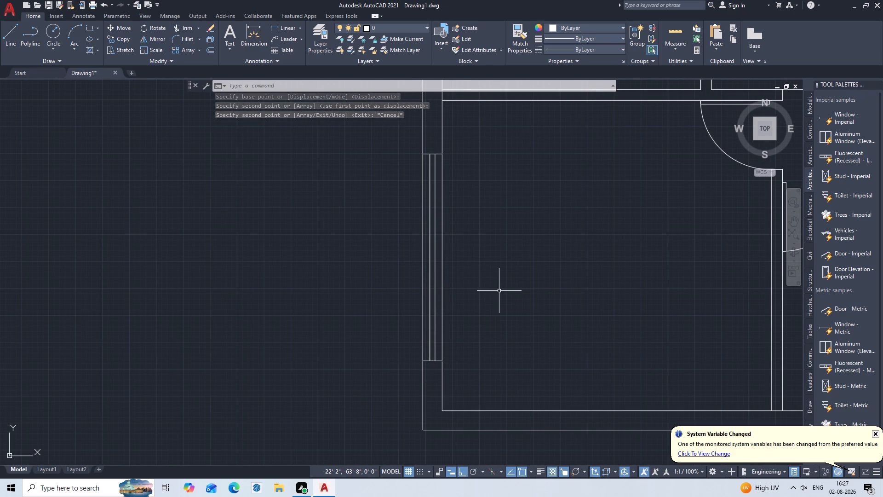
scroll(499, 291, down, 2)
middle_drag(488, 266, 479, 258)
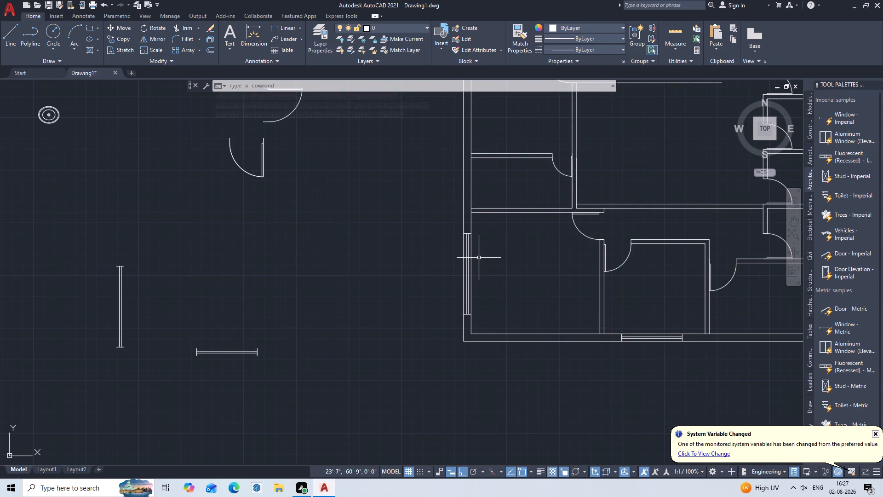
middle_drag(524, 286, 411, 246)
scroll(411, 246, up, 1)
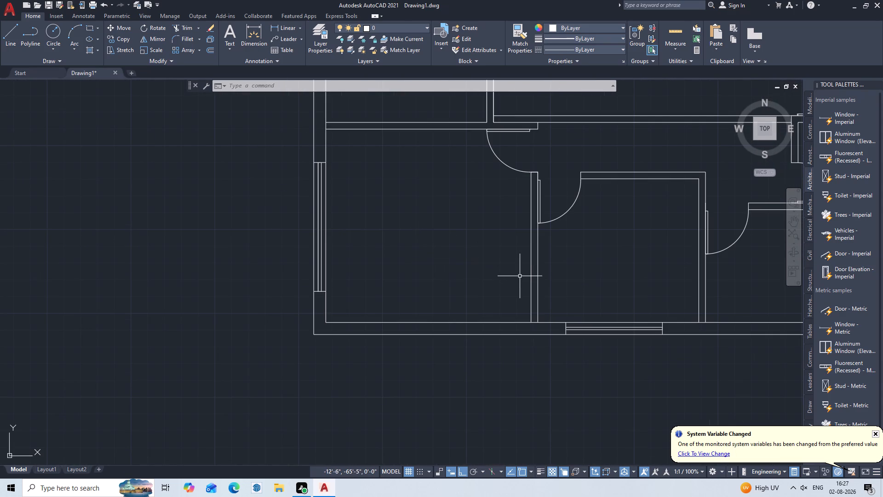
middle_drag(526, 276, 296, 258)
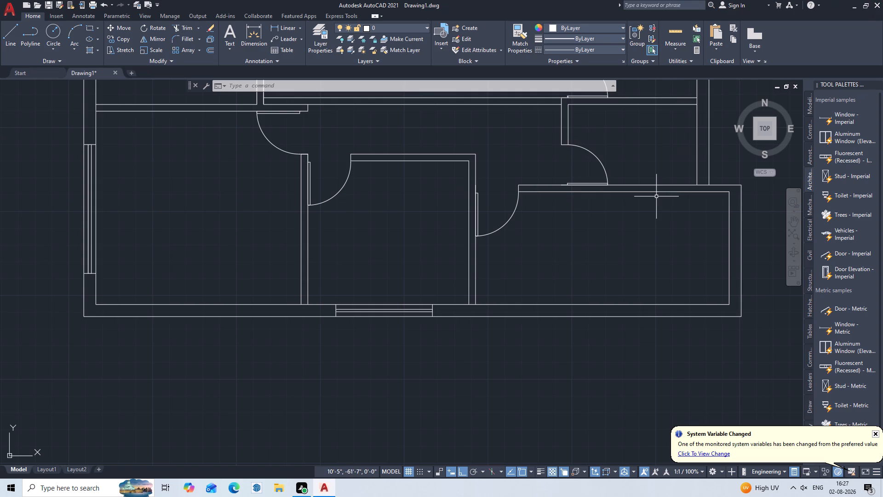
scroll(329, 252, down, 1)
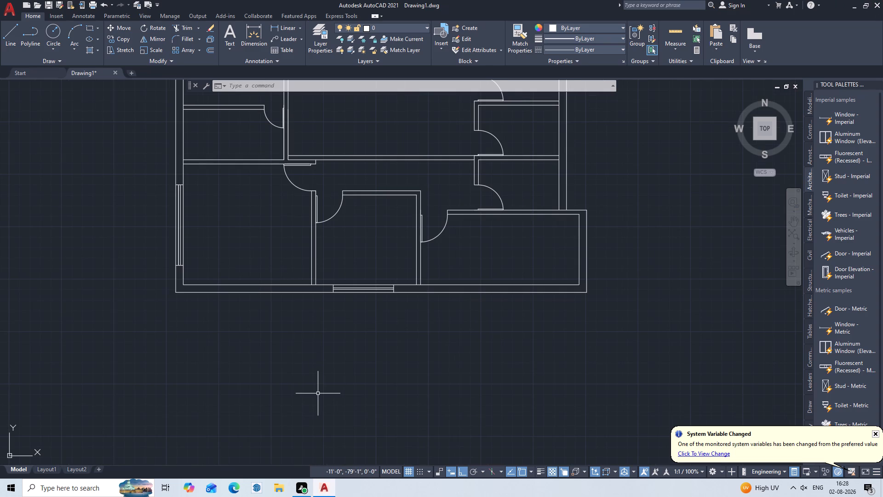
Draw a 4' horizontal line in the empty area outside the plan, northeast of the original 6' window group.
middle_drag(113, 283, 268, 347)
key(l)
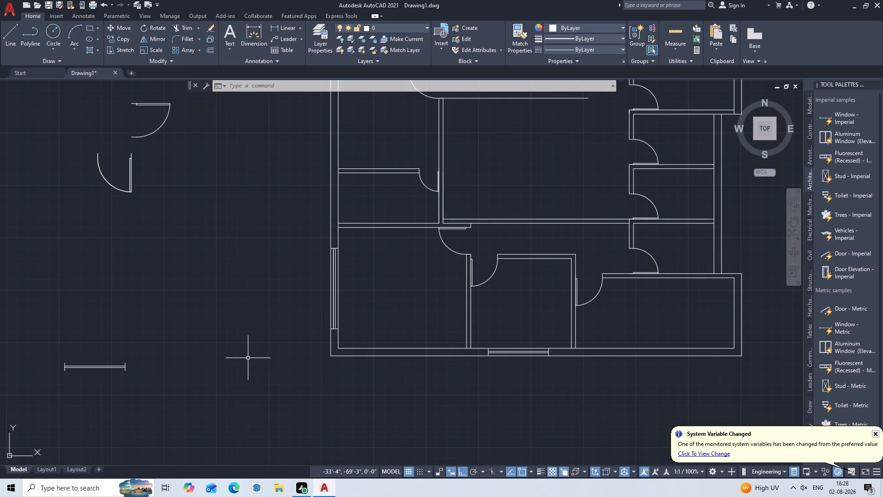
key(Return)
click(178, 301)
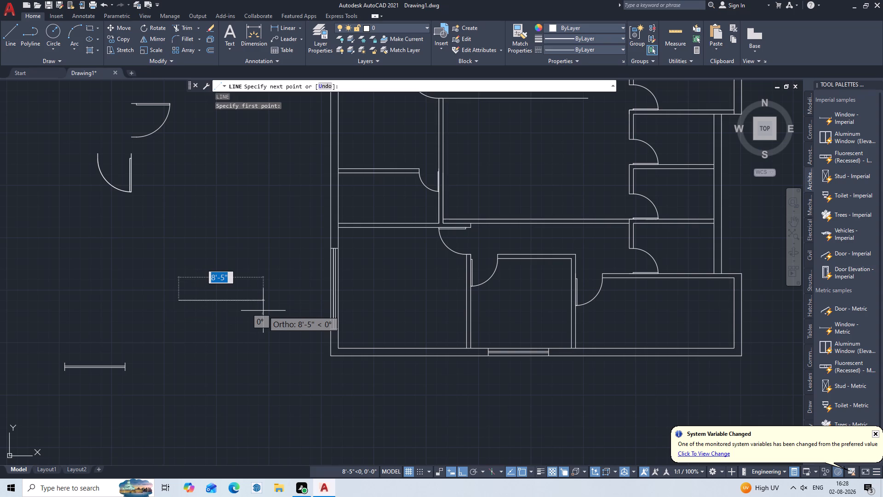
key(4)
key(apostrophe)
key(Return)
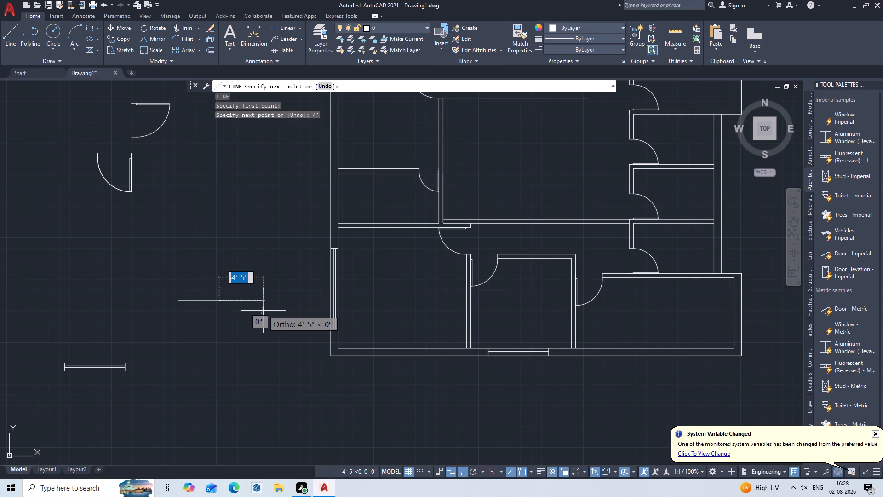
key(Escape)
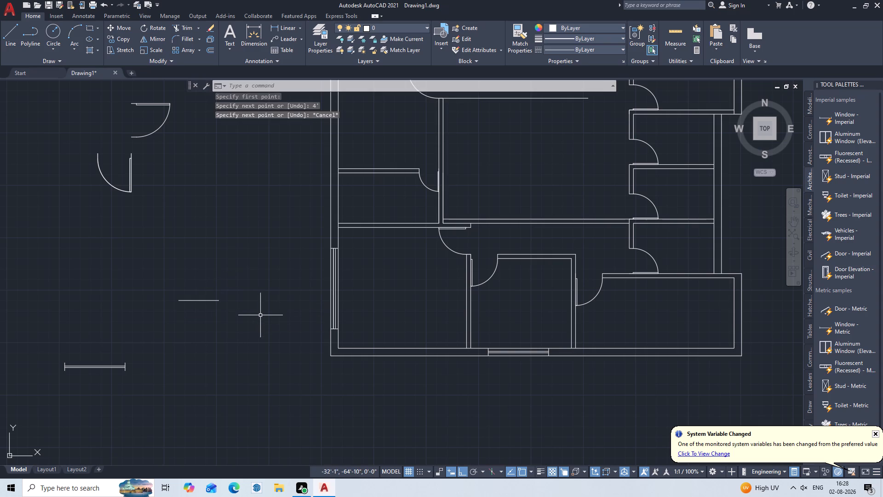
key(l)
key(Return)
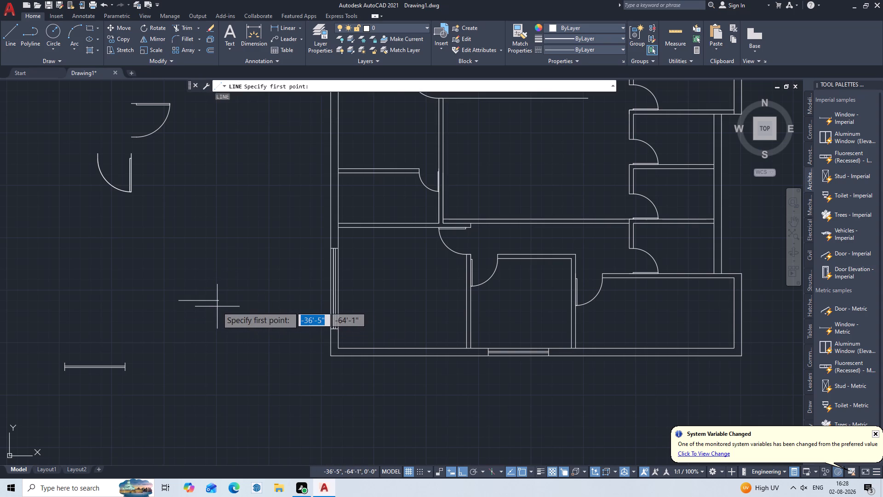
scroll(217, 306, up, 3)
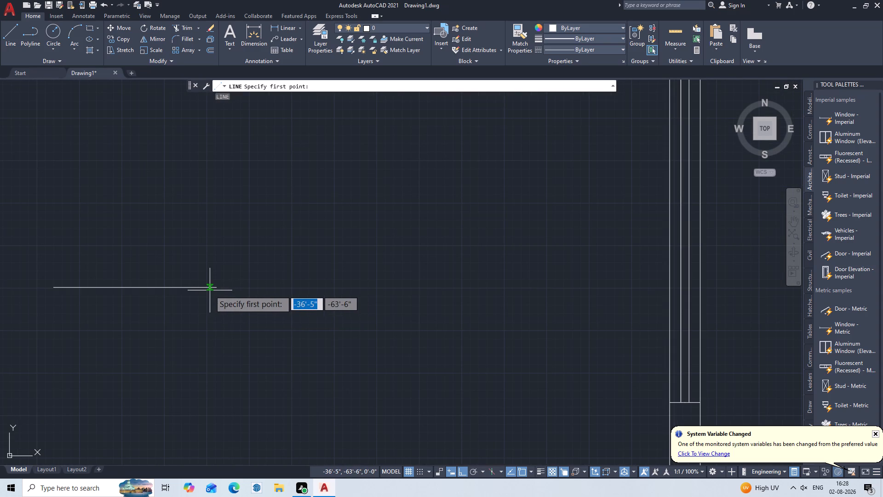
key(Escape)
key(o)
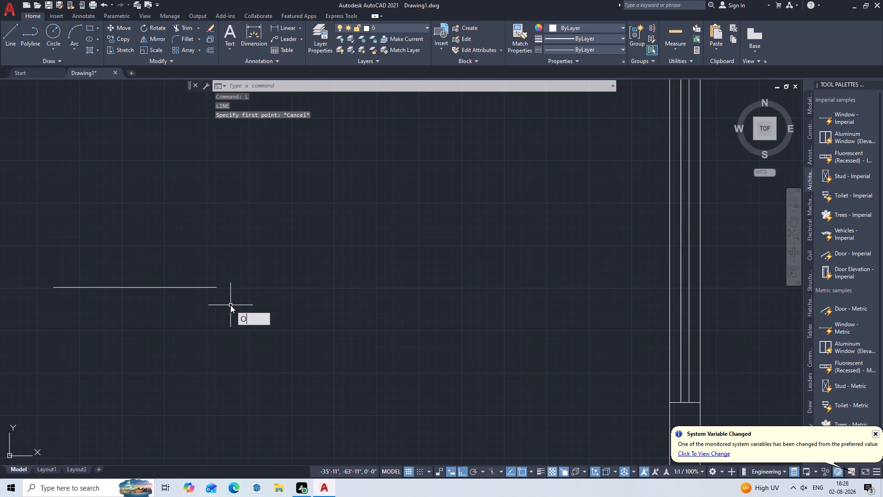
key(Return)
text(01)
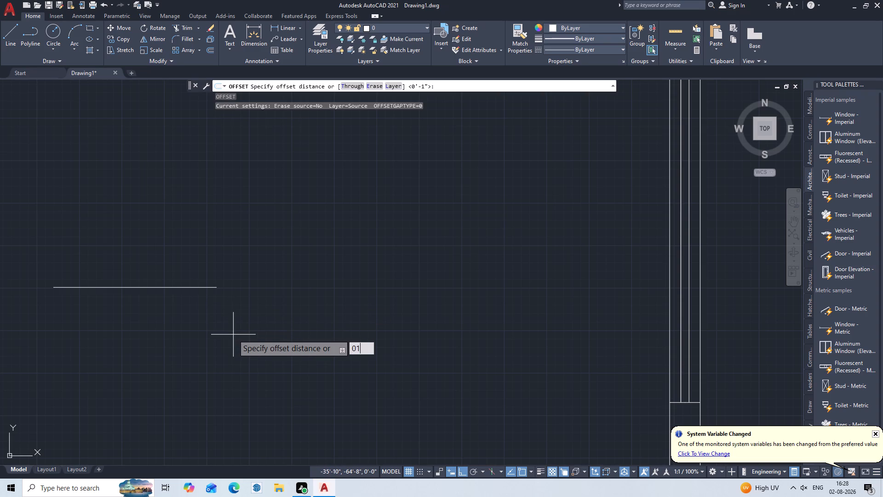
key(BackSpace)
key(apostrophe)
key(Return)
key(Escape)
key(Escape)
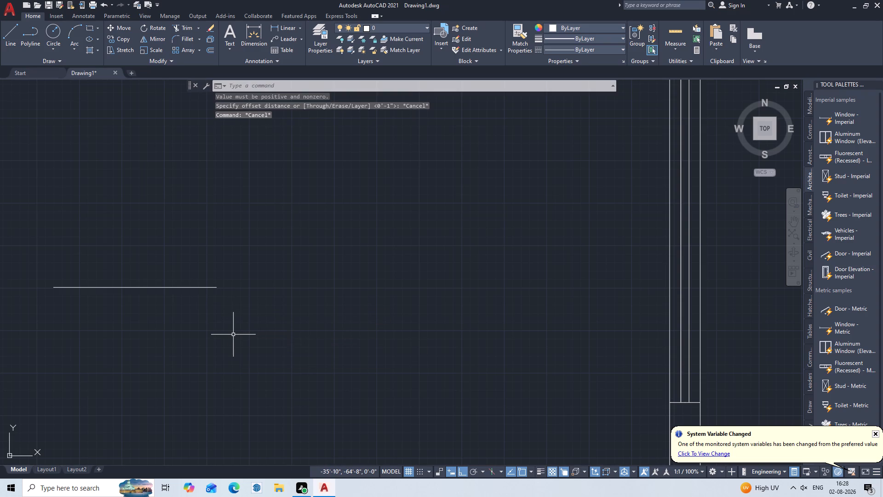
Offset the 4' horizontal line by 0.1' to both its north and south sides.
key(o)
key(Return)
text(01)
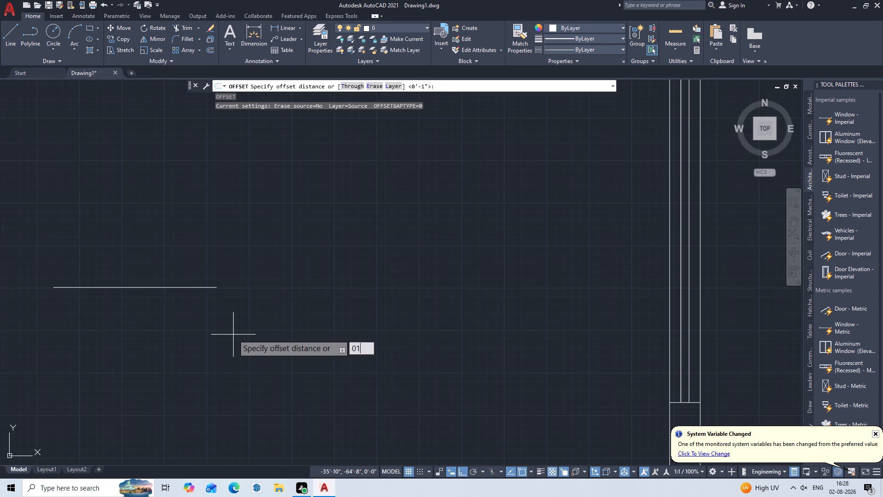
key(BackSpace)
key(period)
key(1)
key(apostrophe)
key(Return)
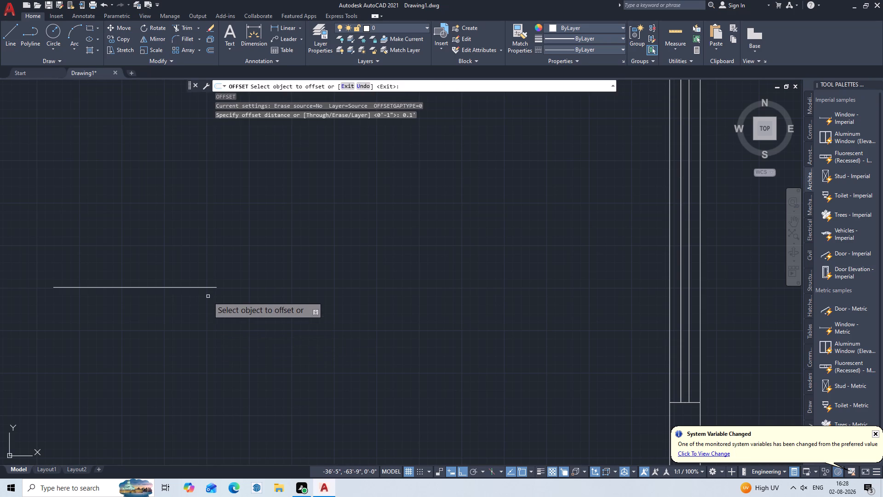
click(212, 286)
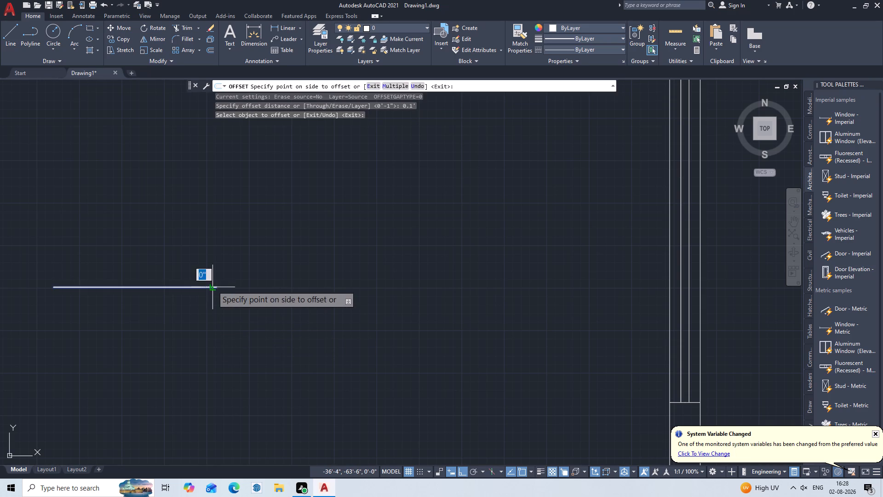
click(212, 275)
click(210, 289)
double_click(212, 289)
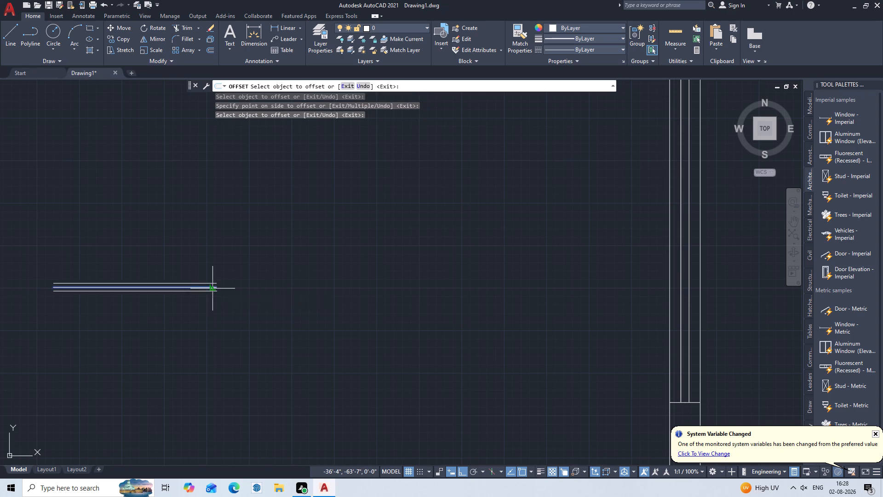
click(213, 298)
key(Escape)
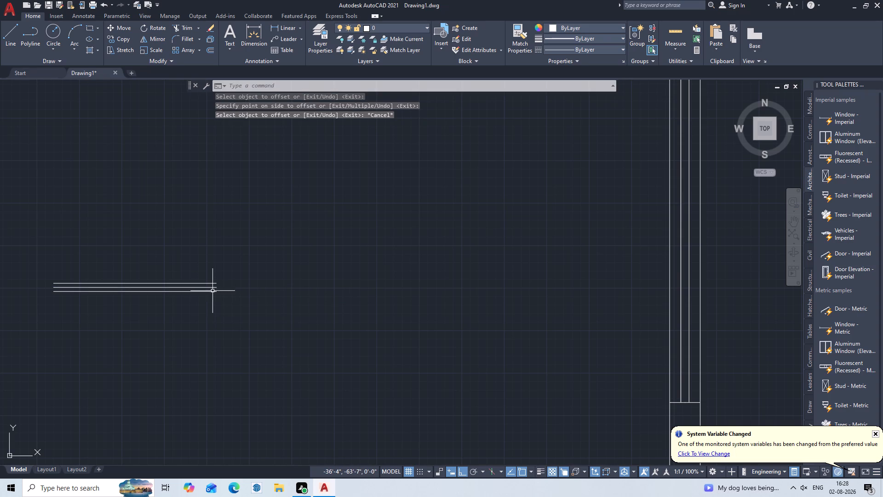
click(211, 288)
key(Escape)
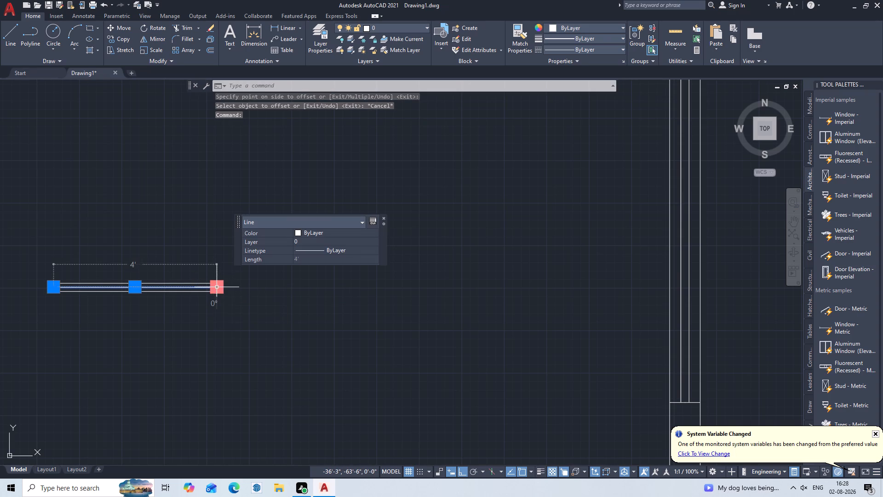
key(Escape)
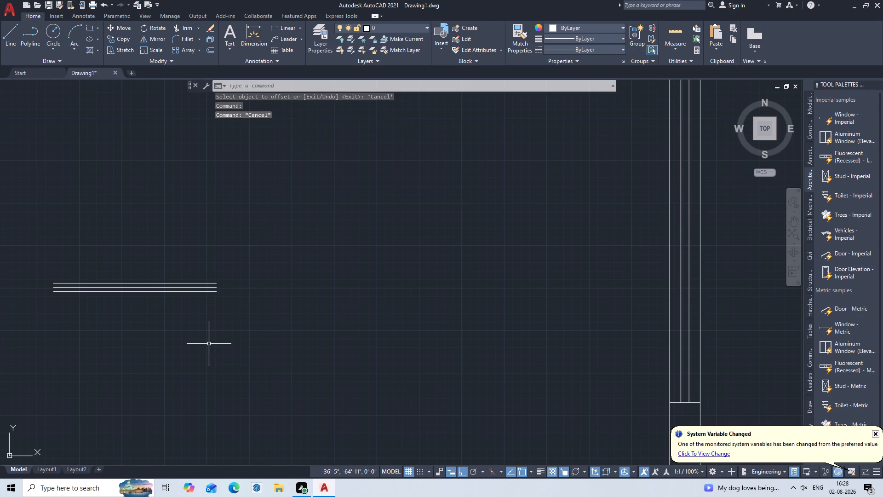
Draw a 4.5" vertical line northward from the east end of the 4' window symbol's middle line.
key(l)
key(Return)
scroll(189, 290, up, 2)
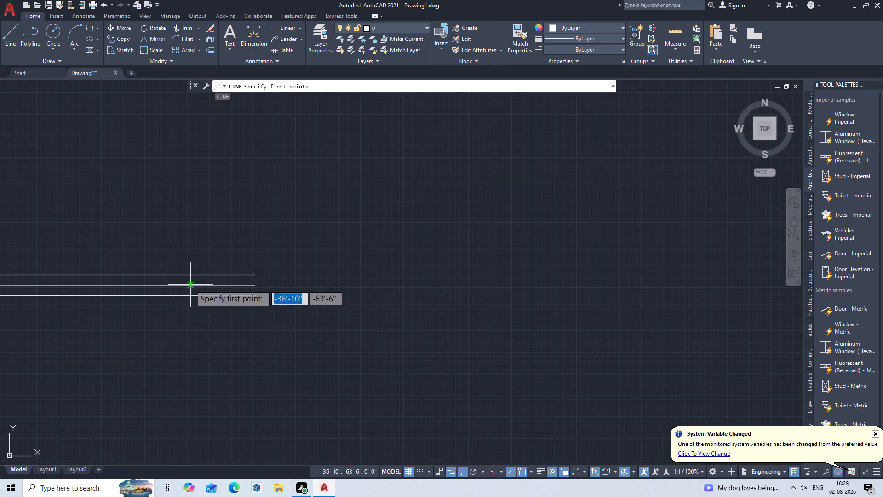
click(252, 285)
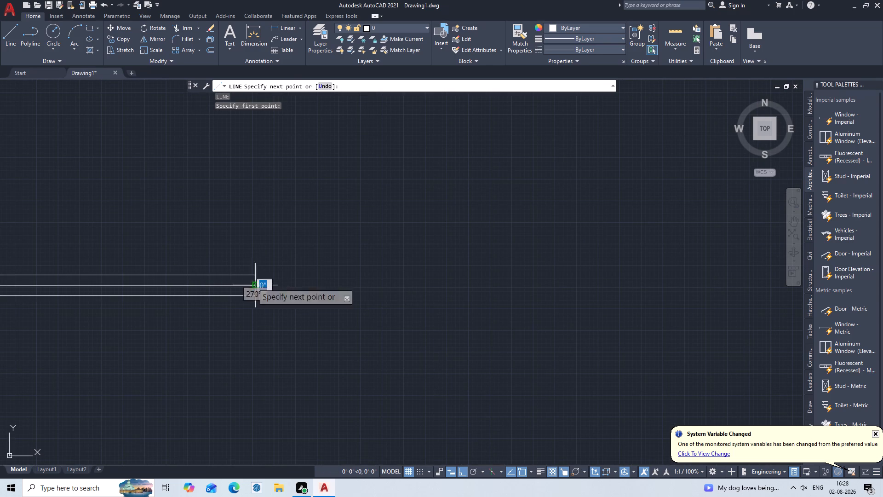
key(4)
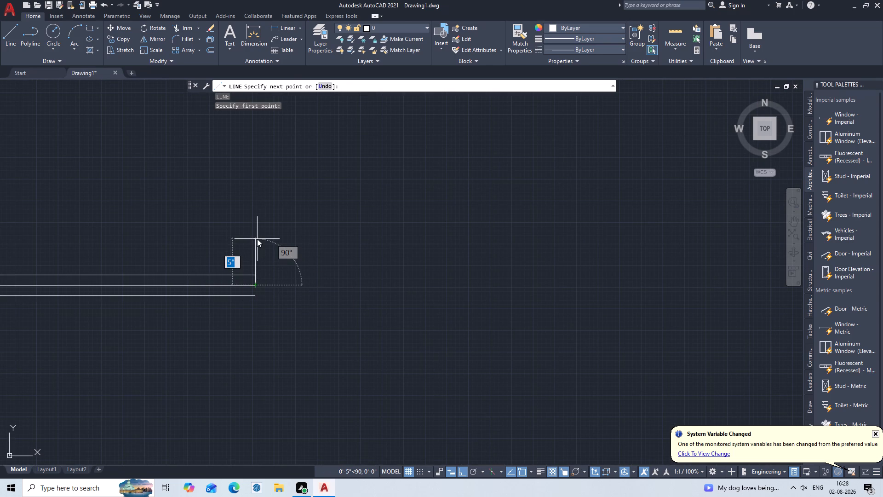
key(period)
key(5)
key(Return)
key(Escape)
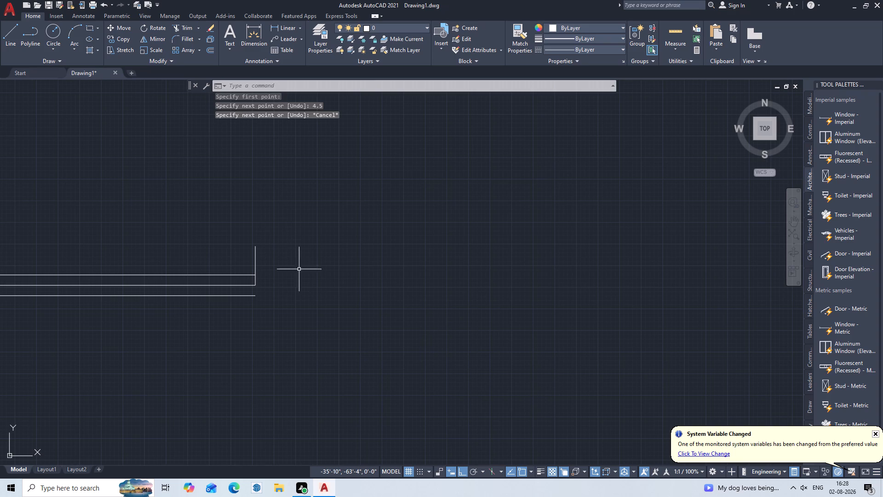
Draw a 4.5" vertical line southward from the same east endpoint of the window symbol's middle line.
key(Return)
key(4)
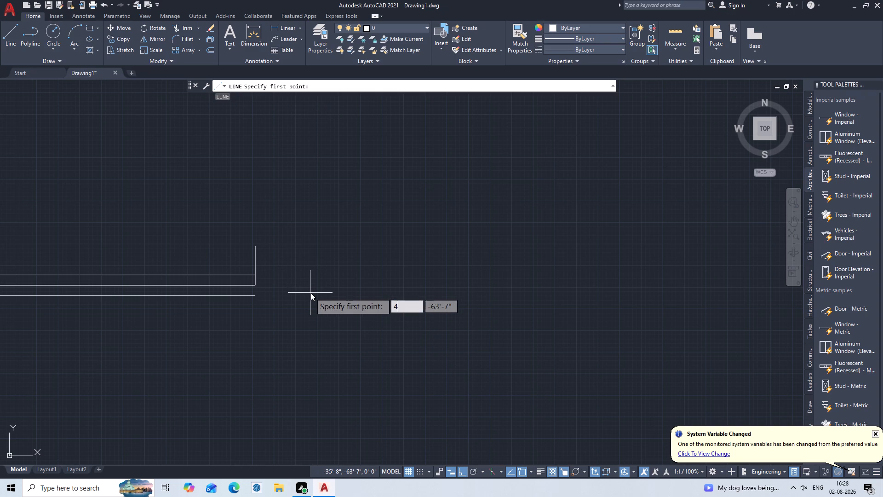
key(Escape)
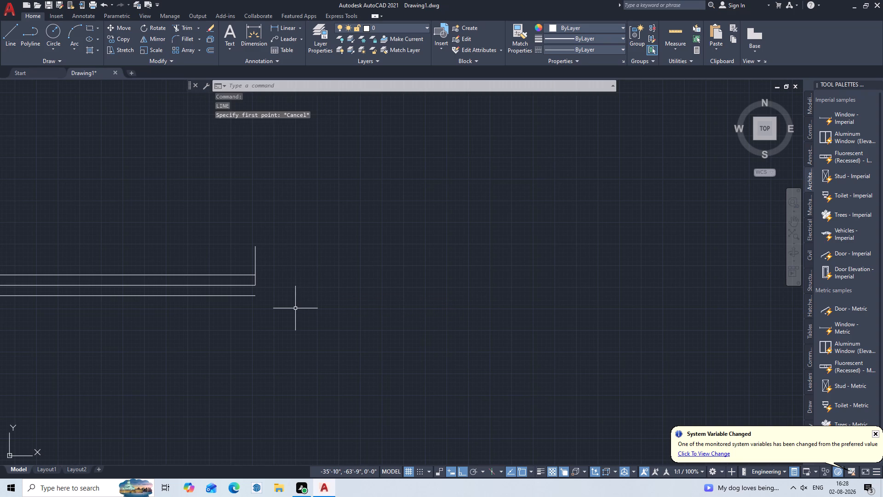
key(Return)
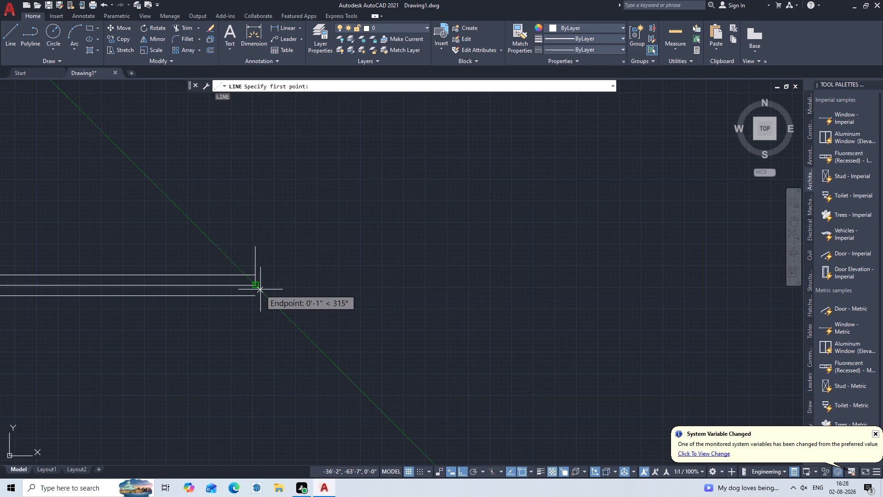
click(257, 287)
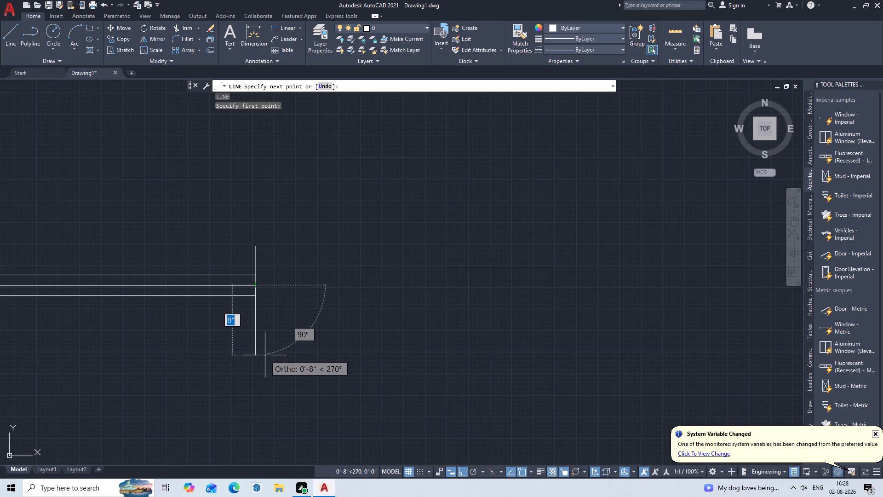
text(4.5)
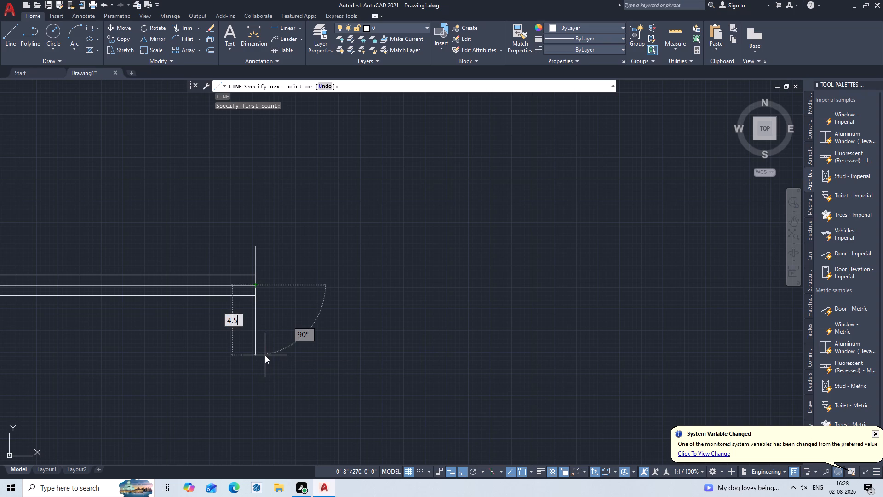
key(Return)
key(Escape)
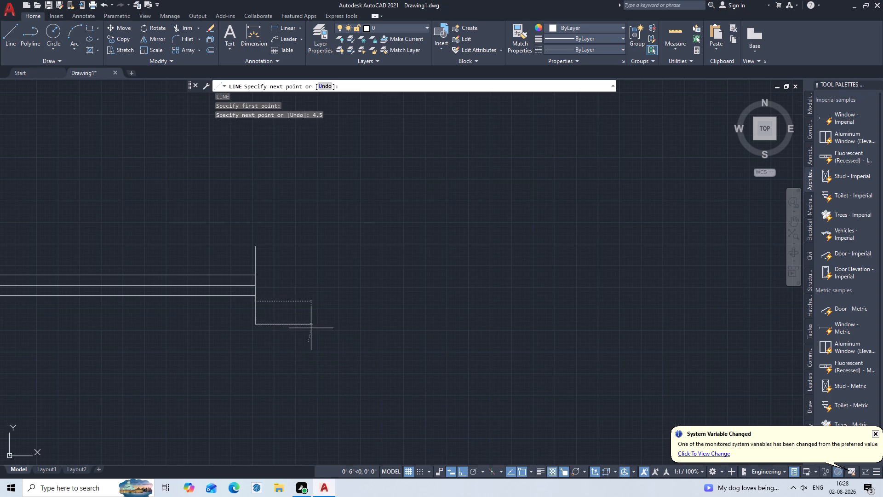
Copy both vertical end lines from the middle line's east endpoint to its west endpoint.
click(258, 255)
click(254, 254)
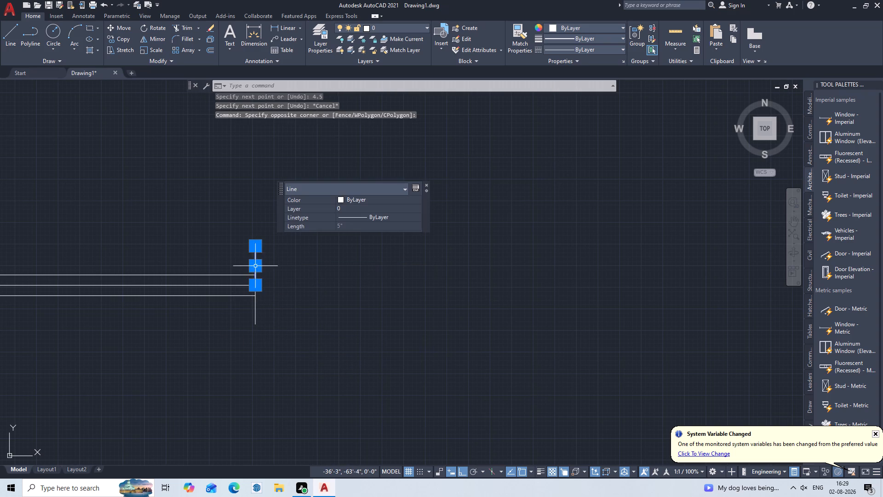
click(261, 302)
click(247, 322)
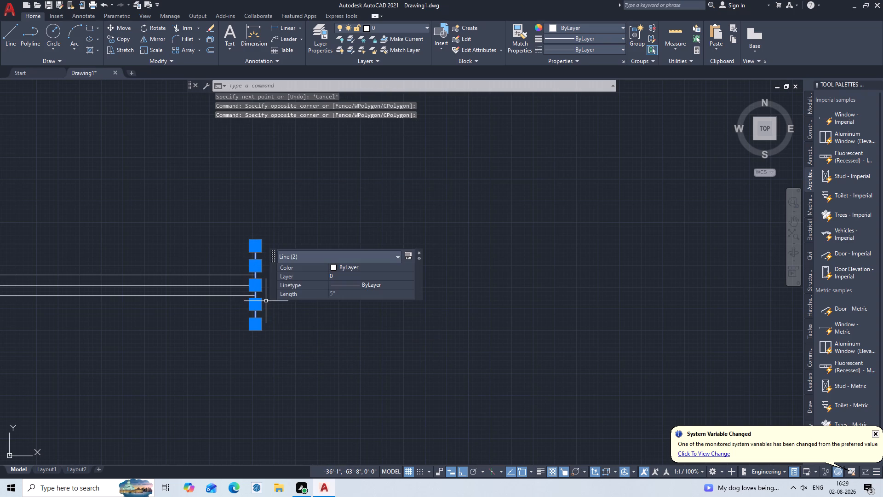
text(COP)
key(Return)
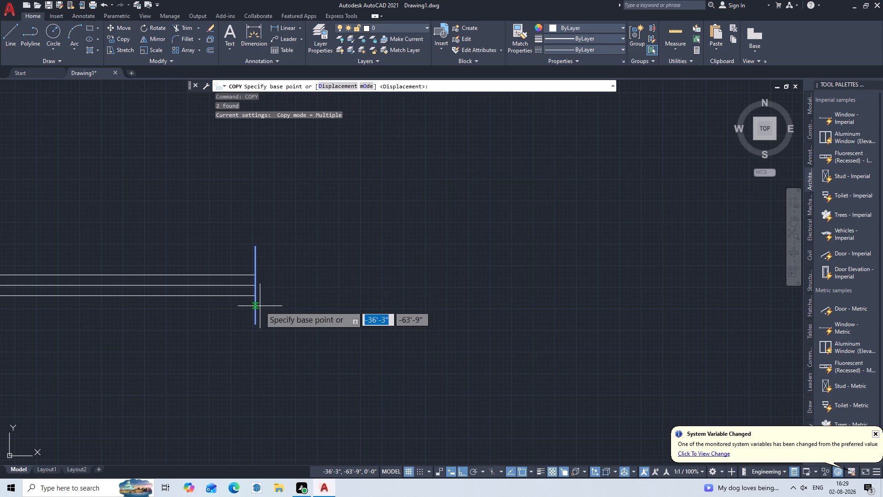
click(258, 282)
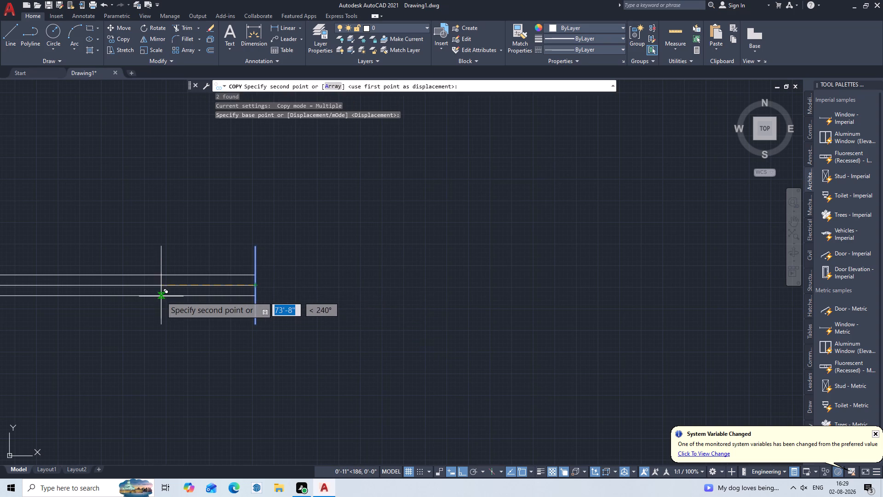
scroll(161, 296, down, 2)
middle_drag(161, 296, 474, 334)
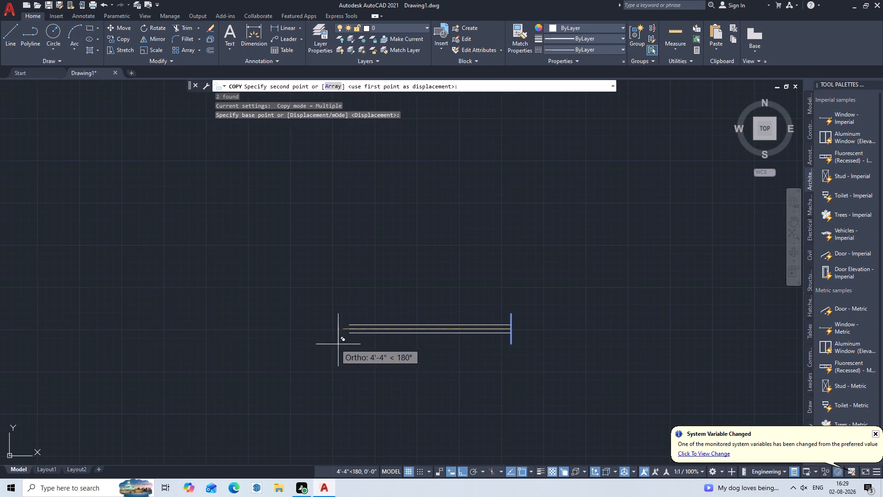
scroll(332, 339, up, 4)
double_click(428, 280)
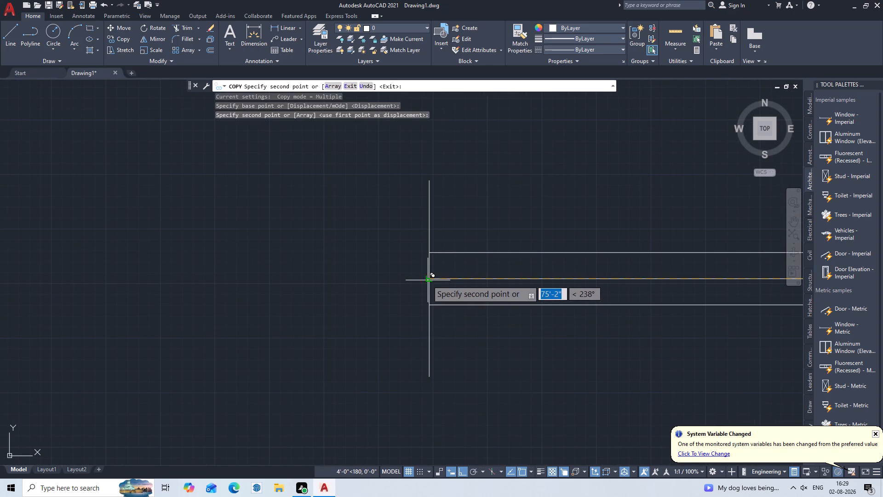
key(Escape)
Group all the lines of the new 4' horizontal window symbol.
scroll(470, 301, down, 2)
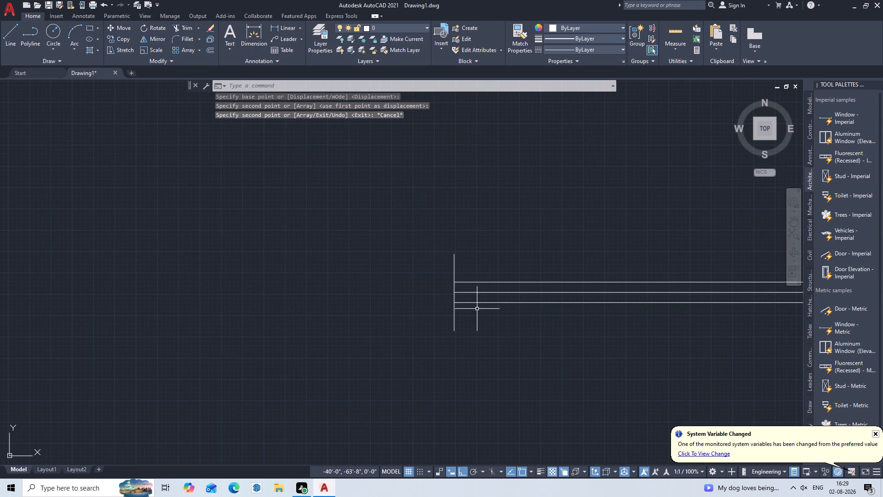
middle_drag(477, 310, 164, 238)
drag(602, 189, 595, 190)
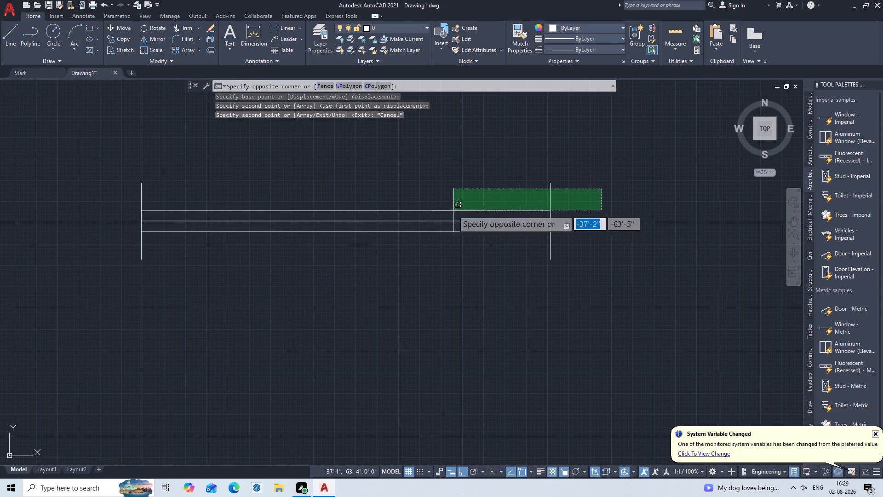
click(96, 317)
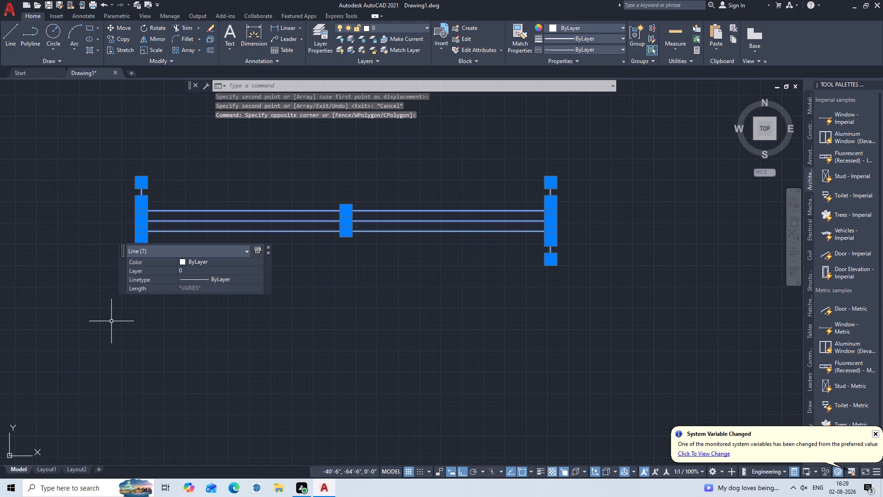
key(g)
key(Return)
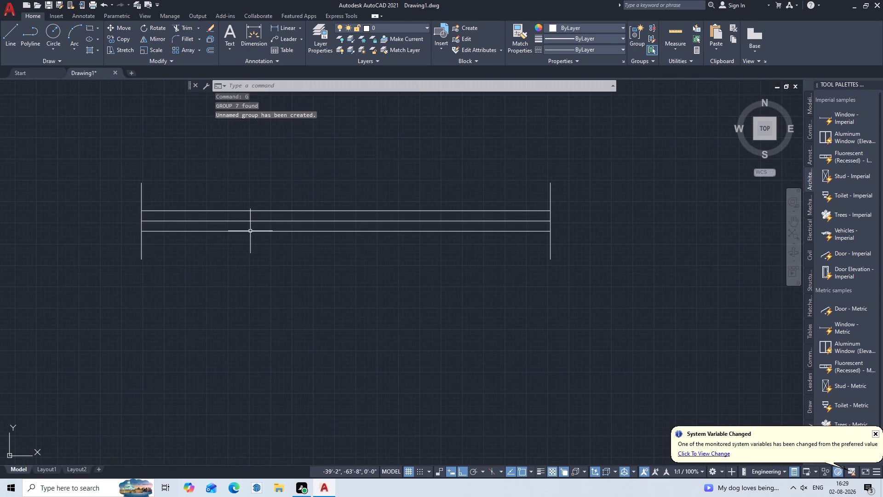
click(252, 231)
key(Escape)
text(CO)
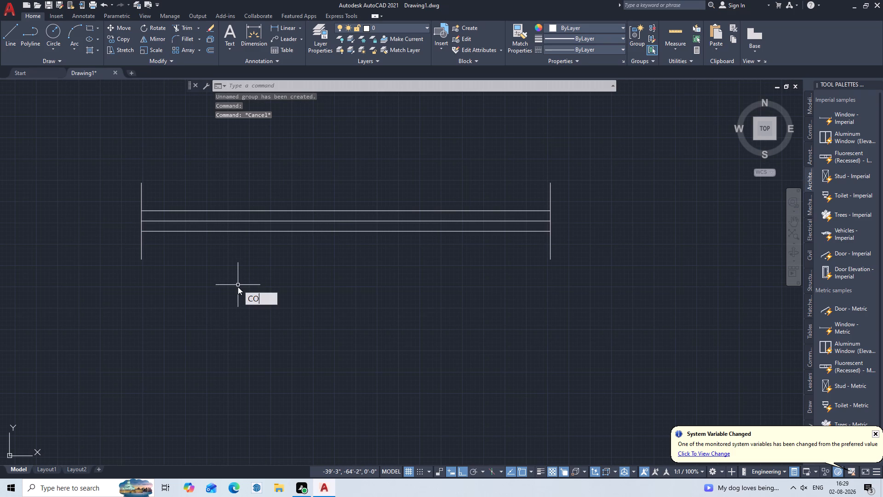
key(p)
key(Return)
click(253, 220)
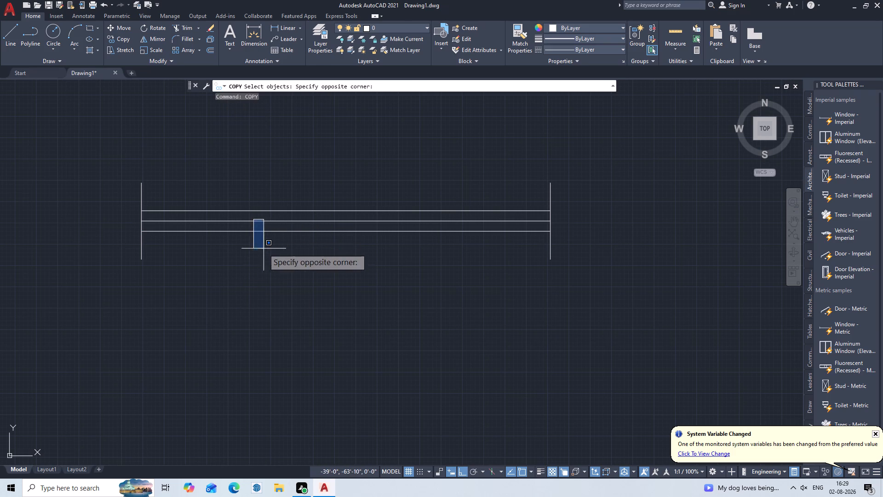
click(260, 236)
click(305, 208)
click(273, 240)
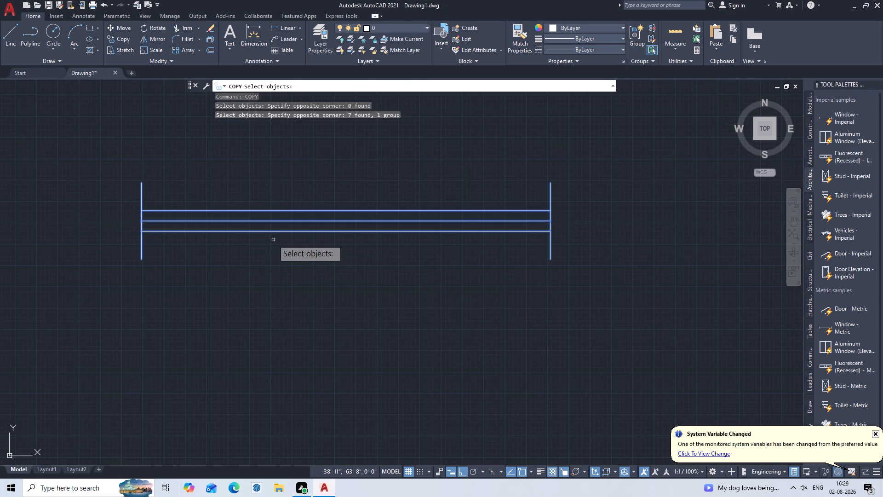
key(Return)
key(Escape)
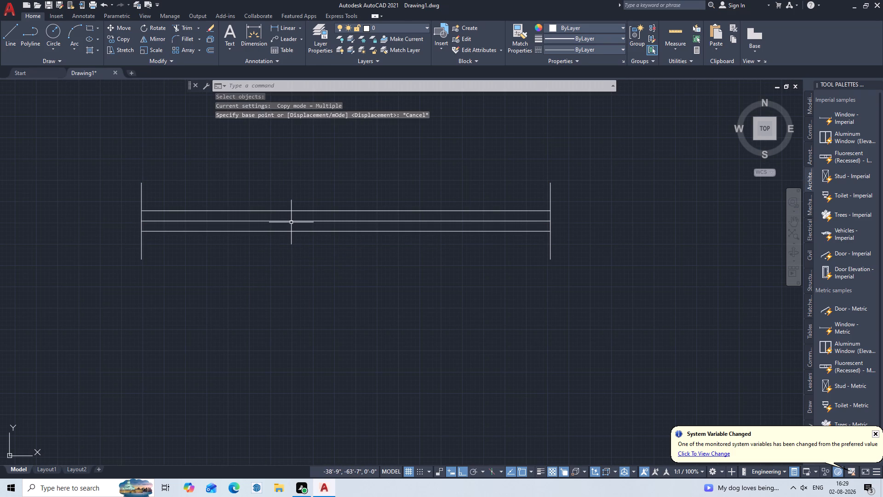
Ungroup the 4' window symbol and delete its middle horizontal line.
double_click(291, 222)
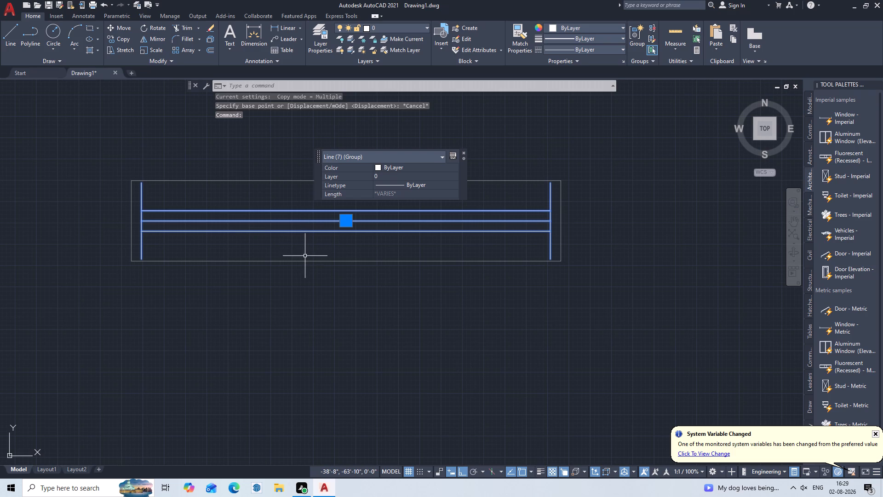
key(u)
key(n)
key(g)
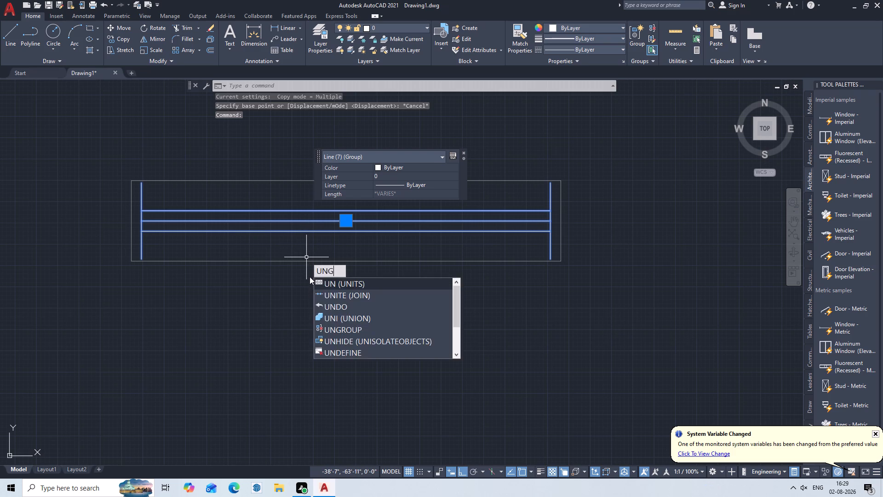
click(332, 283)
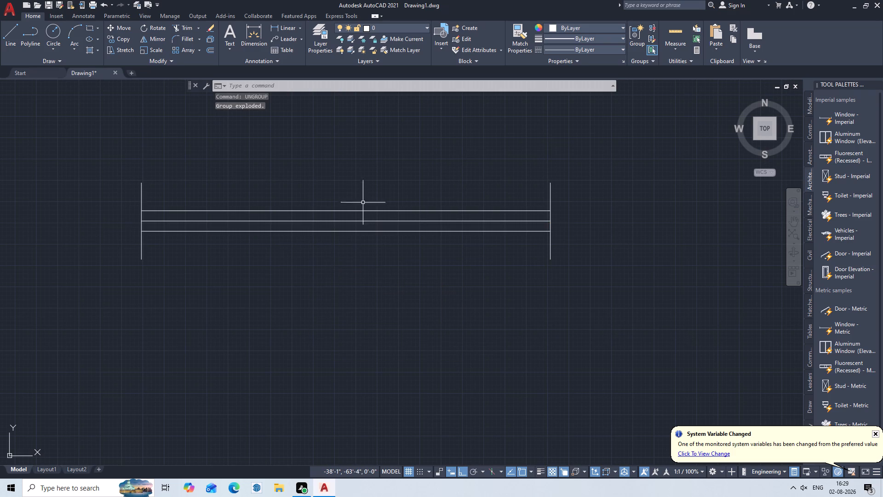
double_click(365, 221)
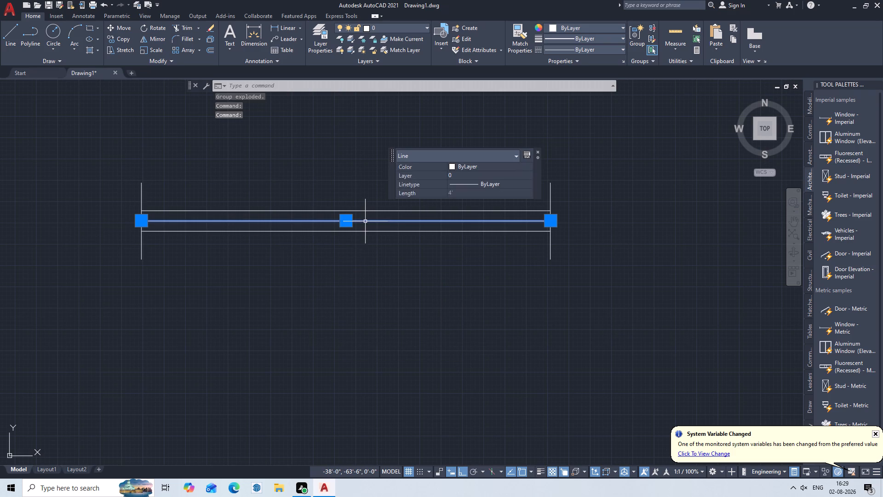
key(Delete)
Group the remaining lines of the 4' window symbol again.
click(628, 148)
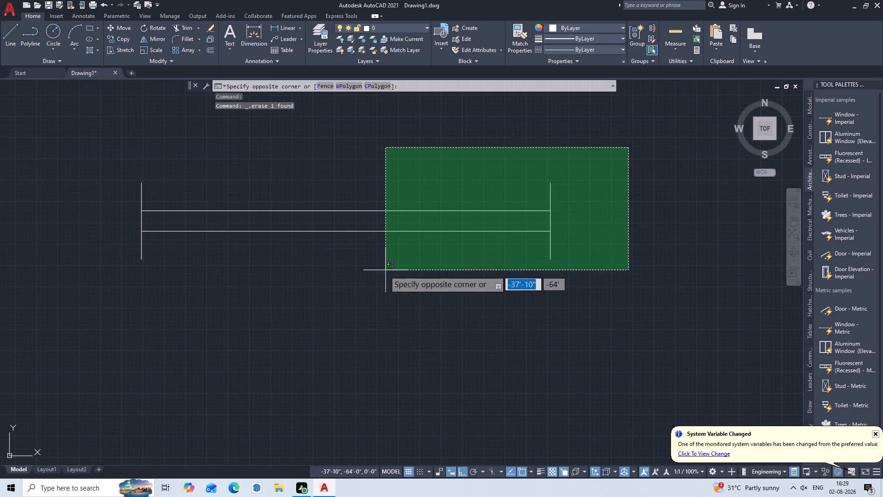
click(100, 295)
key(g)
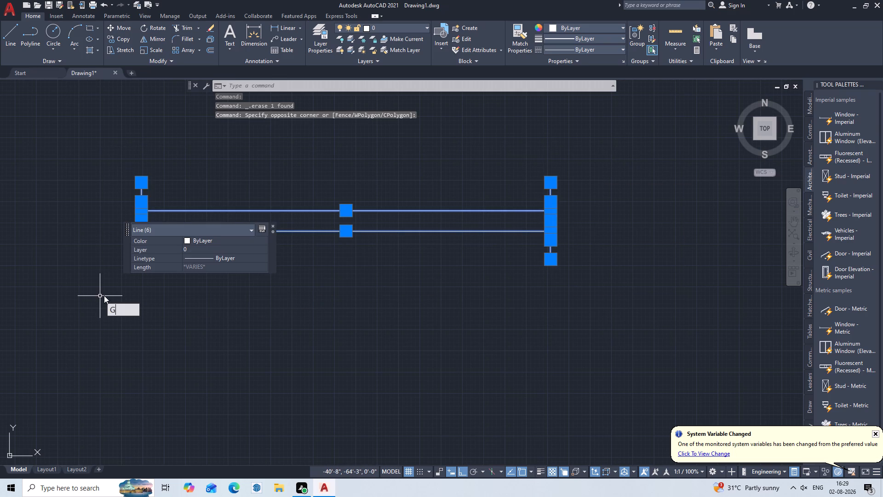
key(Return)
Copy the 4' window group by its northwest endpoint onto the inner line of the southeast room's south exterior wall.
text(COP)
key(Return)
click(268, 231)
key(Return)
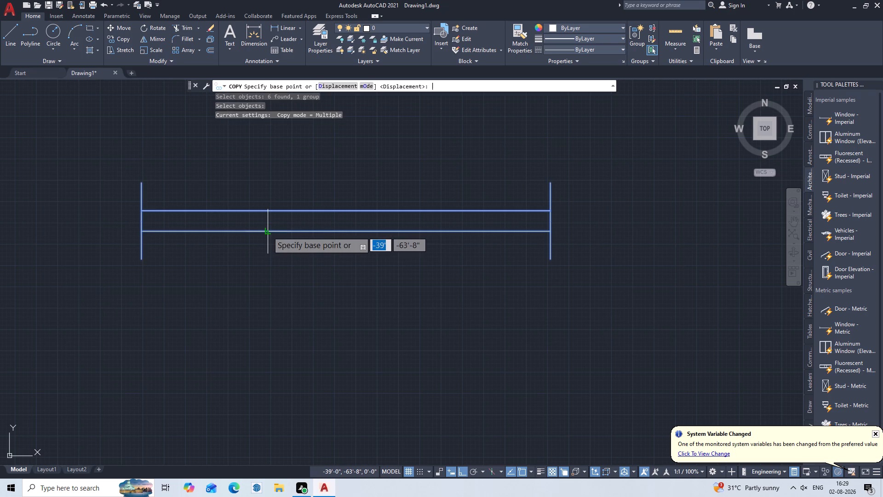
click(143, 183)
scroll(488, 336, down, 2)
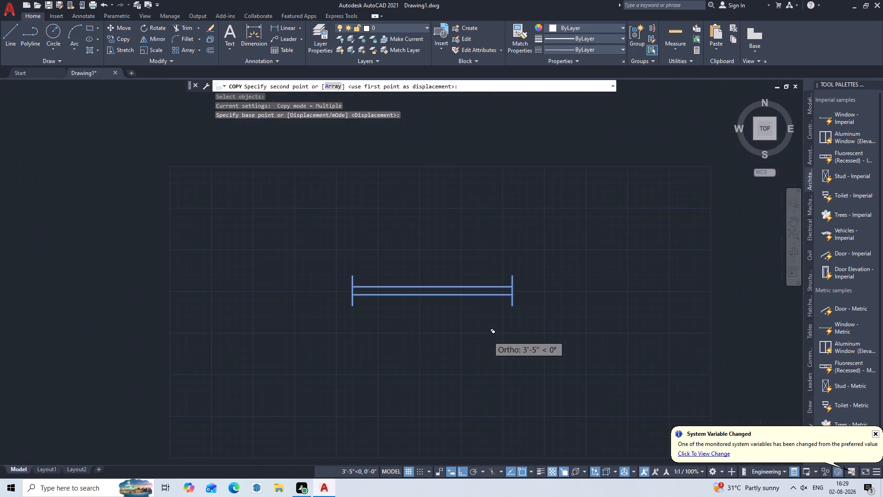
middle_drag(485, 336, 0, 243)
scroll(111, 281, down, 1)
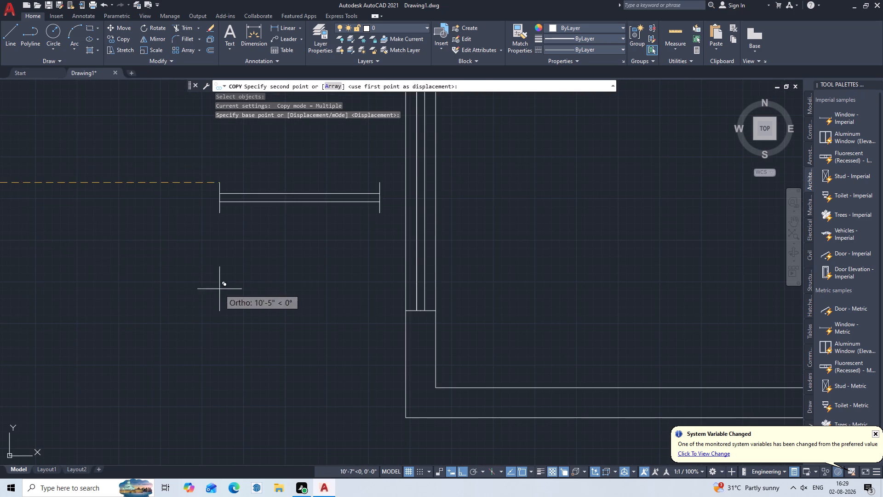
scroll(323, 287, down, 1)
scroll(125, 264, down, 1)
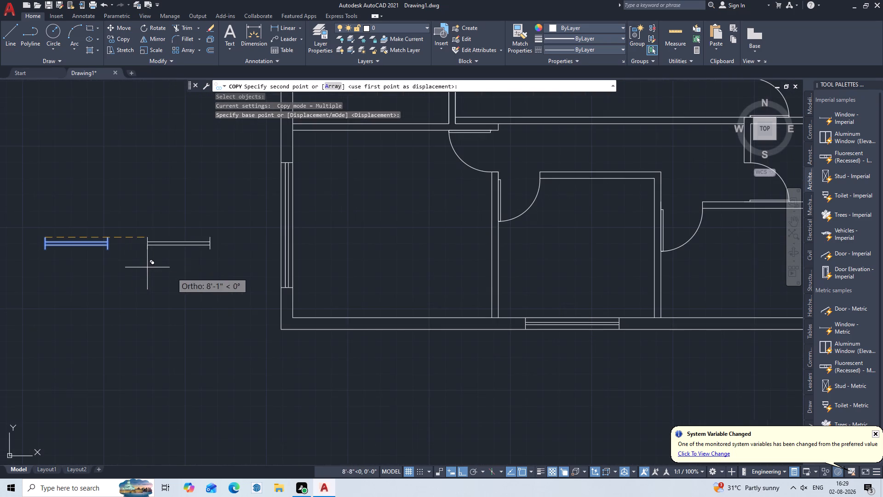
scroll(413, 307, down, 1)
middle_drag(413, 307, 104, 270)
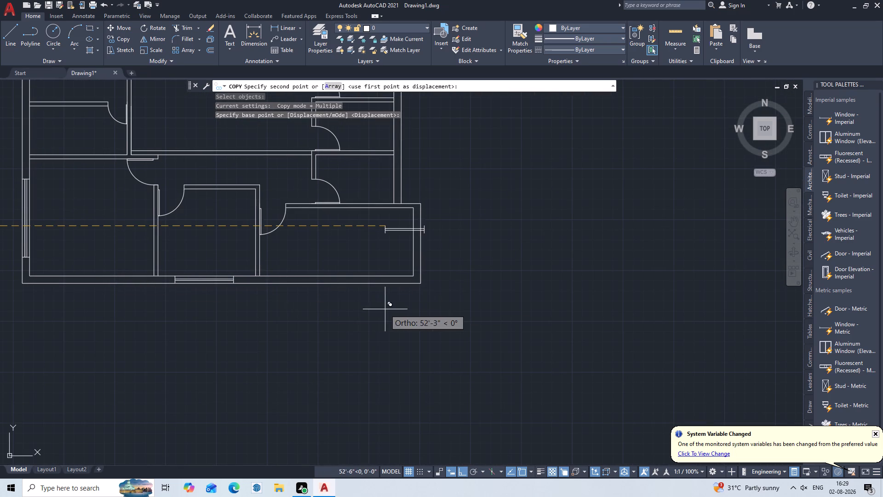
scroll(337, 283, up, 3)
scroll(327, 279, down, 2)
scroll(267, 291, up, 1)
middle_drag(267, 291, 274, 302)
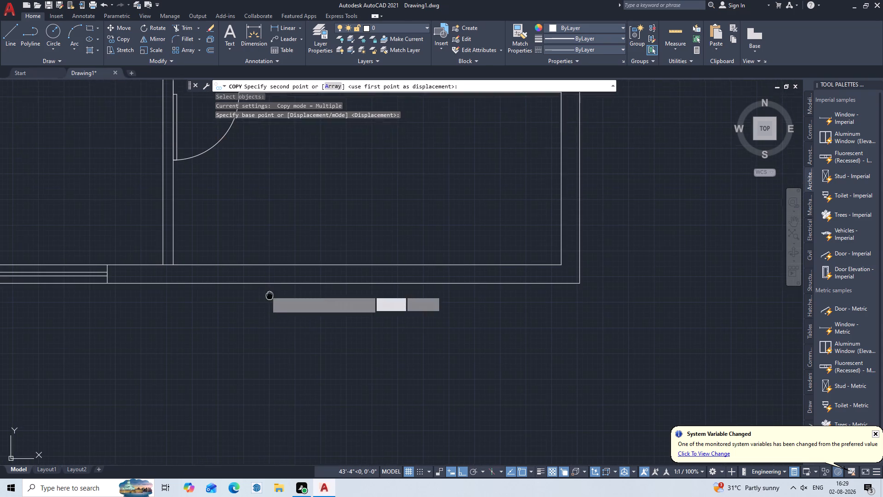
middle_drag(274, 302, 328, 362)
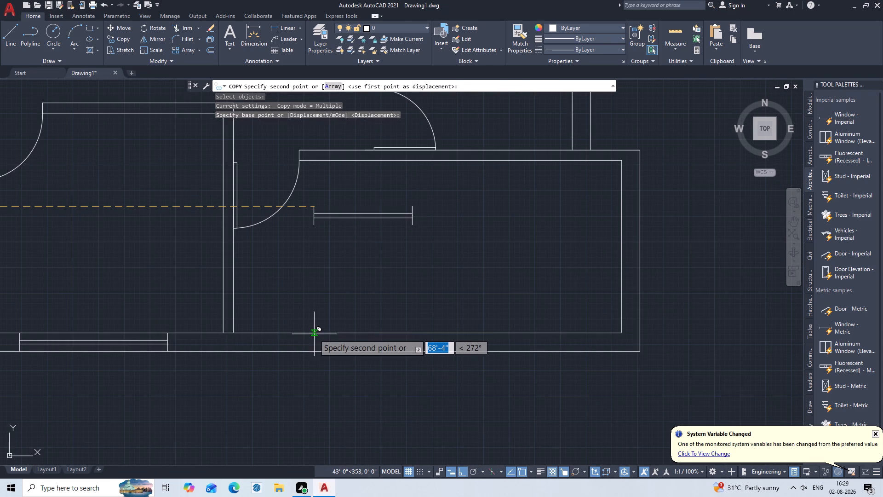
scroll(315, 331, up, 3)
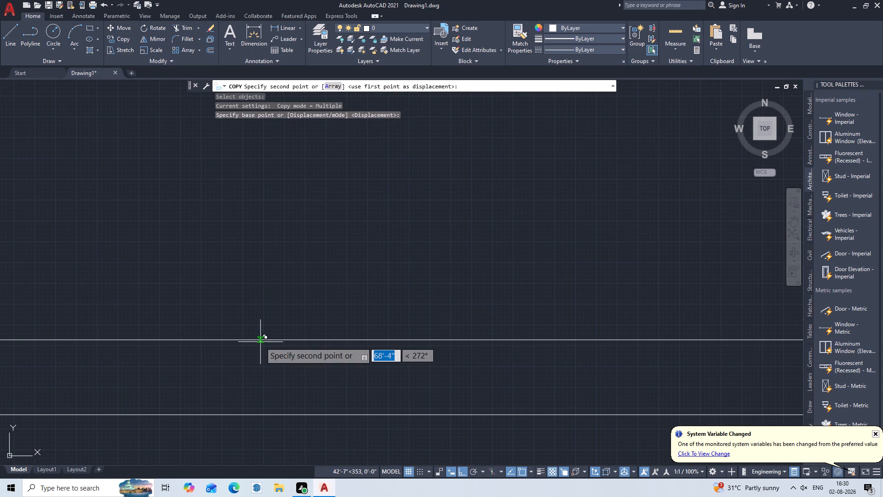
scroll(260, 342, down, 1)
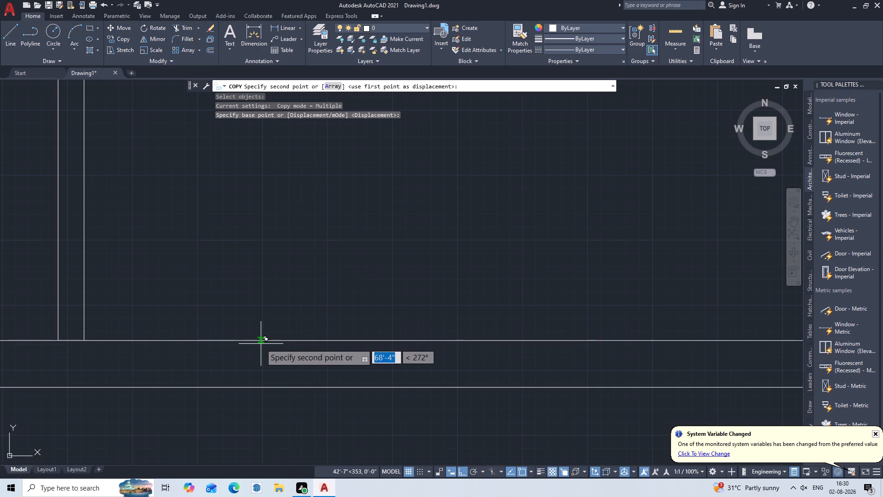
scroll(267, 338, up, 2)
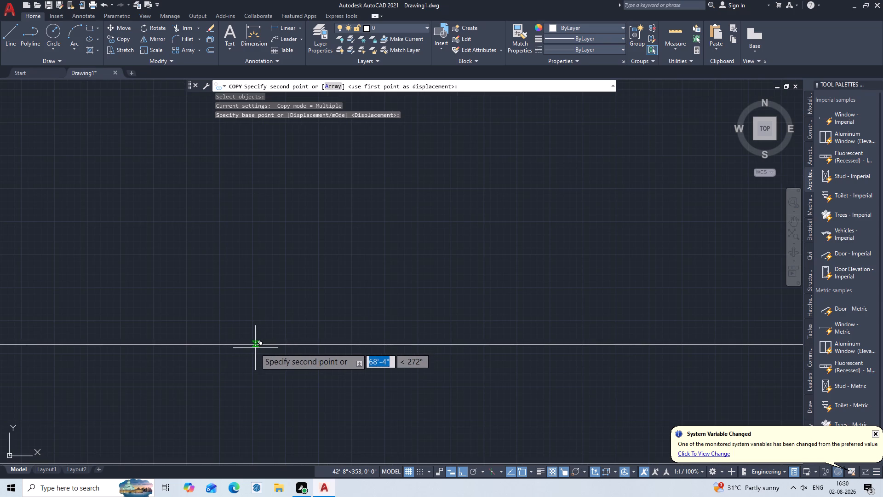
click(264, 344)
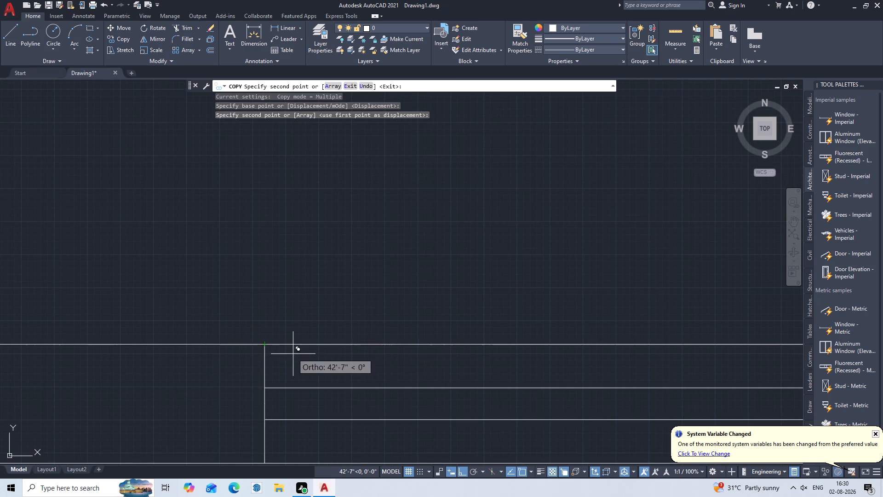
key(Escape)
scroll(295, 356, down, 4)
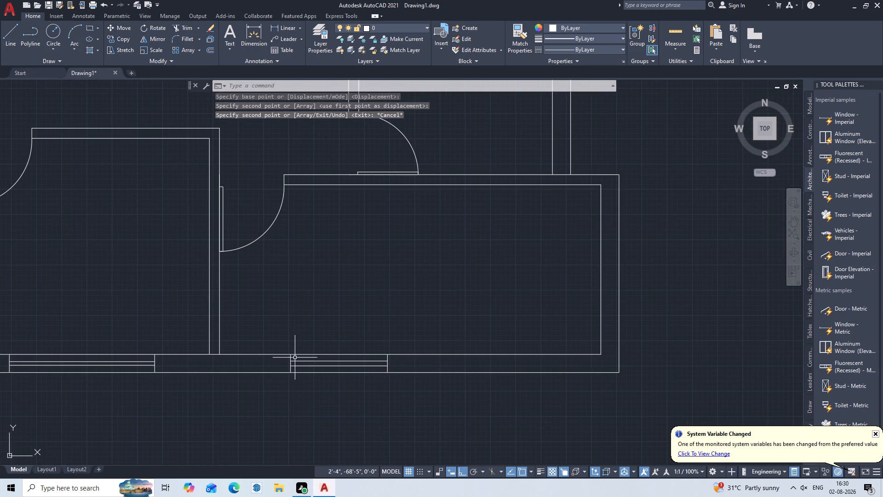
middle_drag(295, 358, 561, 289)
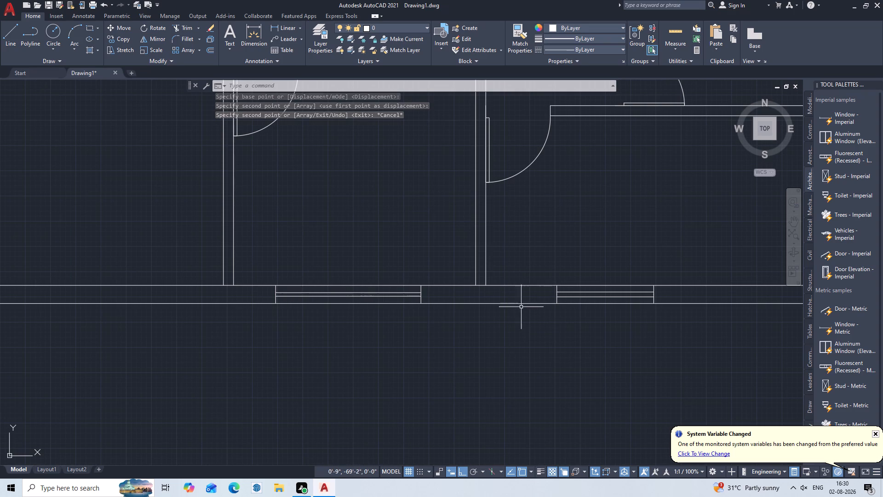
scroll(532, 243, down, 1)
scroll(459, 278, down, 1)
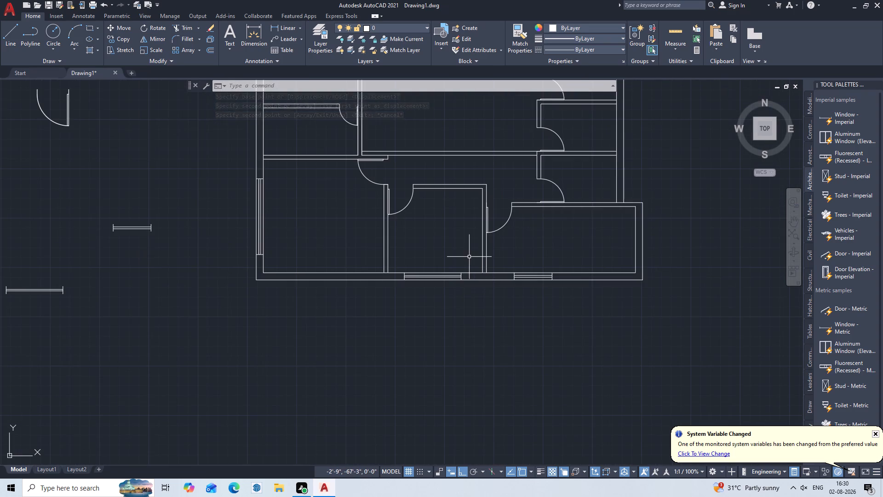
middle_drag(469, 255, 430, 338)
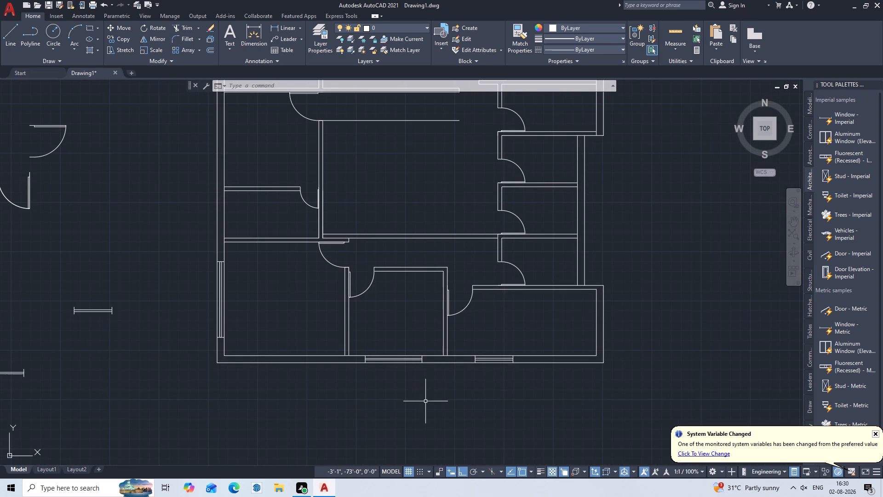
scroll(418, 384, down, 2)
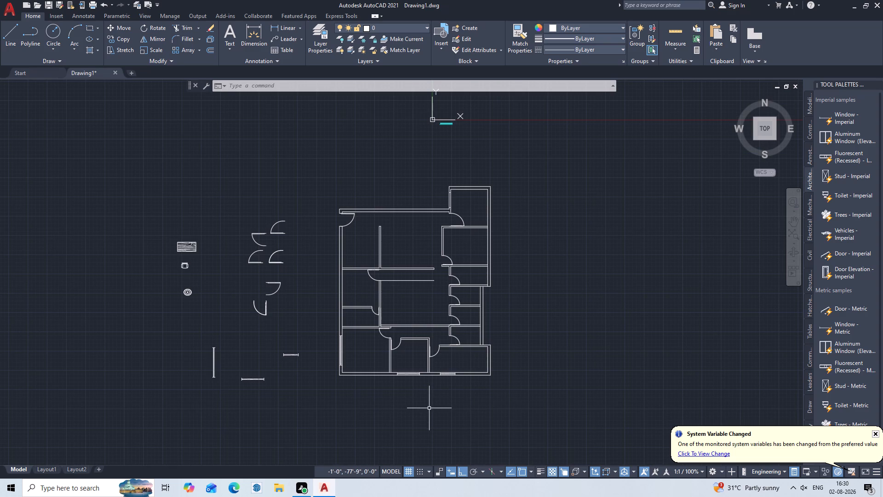
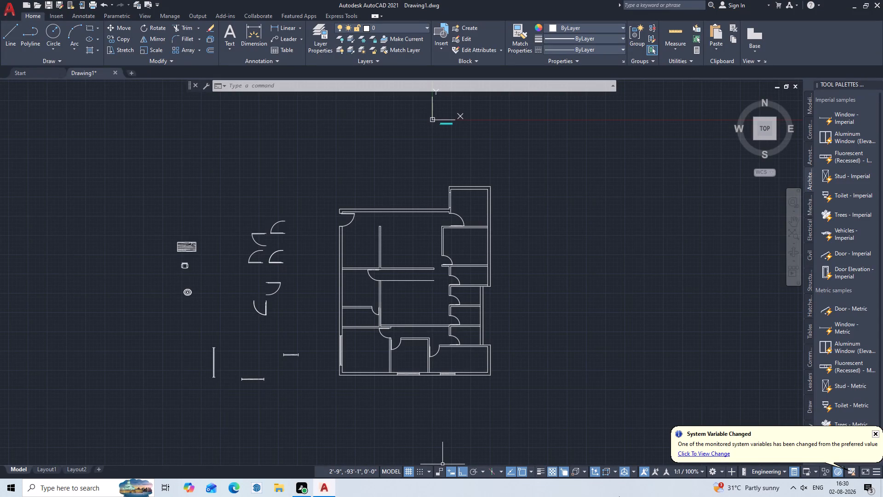
Draw a 3' vertical line in the empty space between the door symbols and the floor plan.
scroll(413, 314, up, 1)
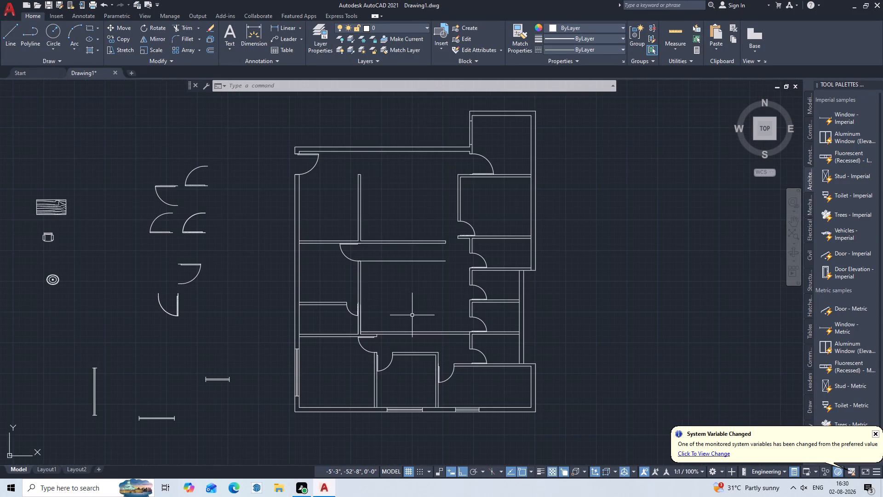
middle_drag(412, 315, 467, 251)
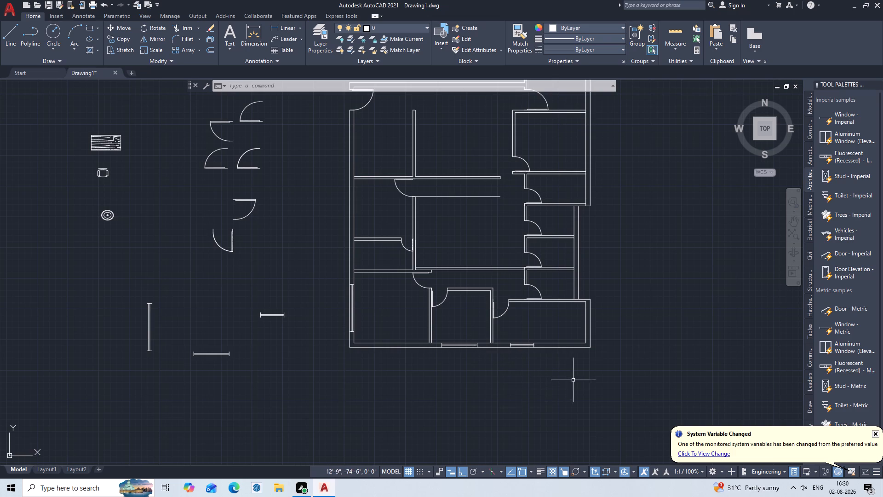
middle_drag(582, 362, 661, 443)
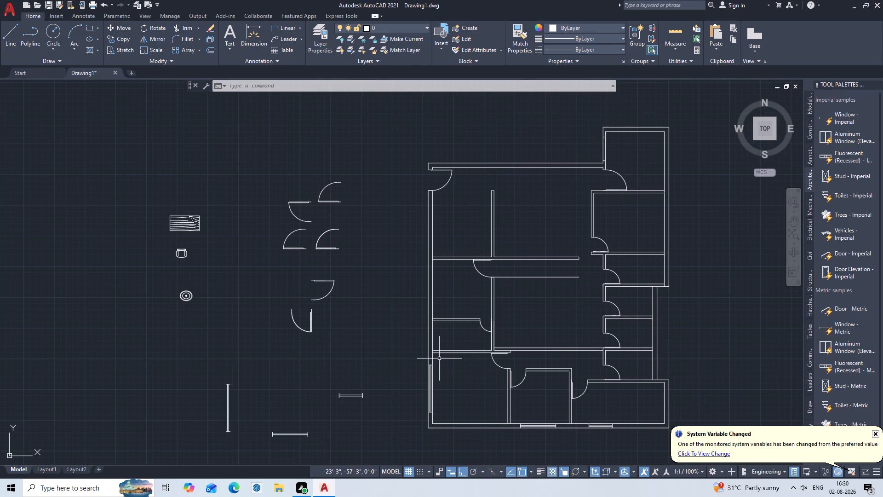
key(l)
key(Return)
click(370, 291)
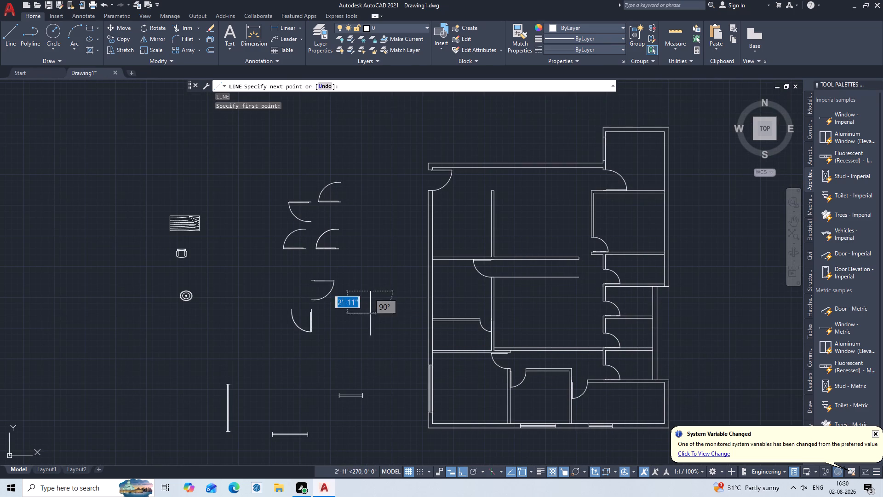
key(3)
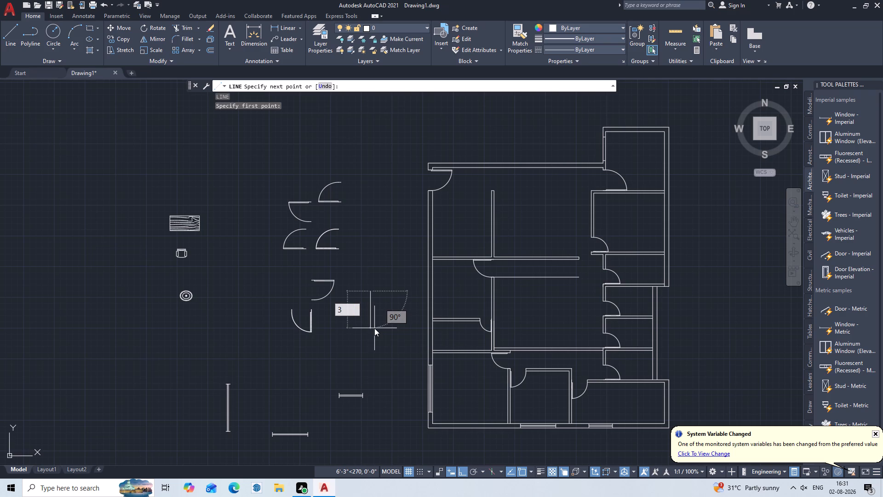
key(apostrophe)
key(Return)
key(Escape)
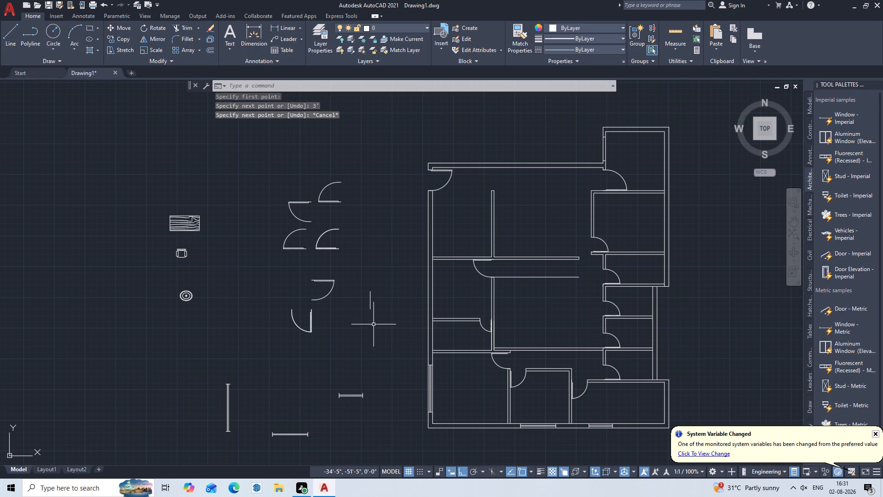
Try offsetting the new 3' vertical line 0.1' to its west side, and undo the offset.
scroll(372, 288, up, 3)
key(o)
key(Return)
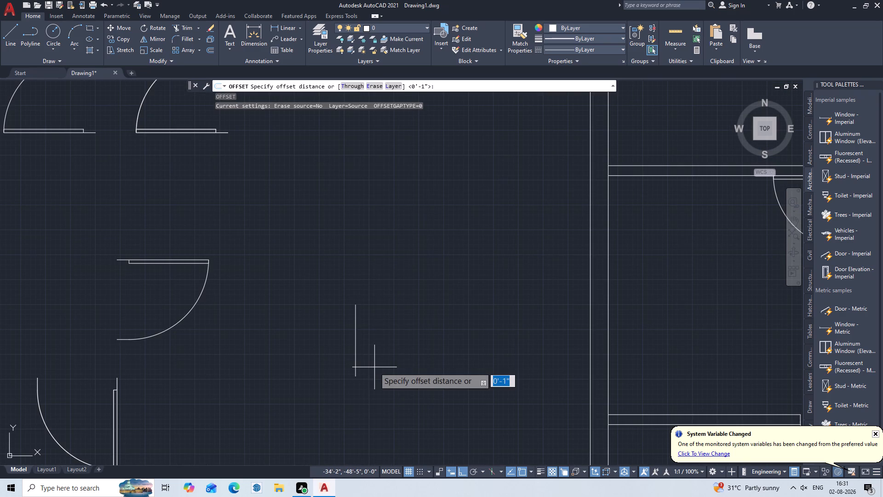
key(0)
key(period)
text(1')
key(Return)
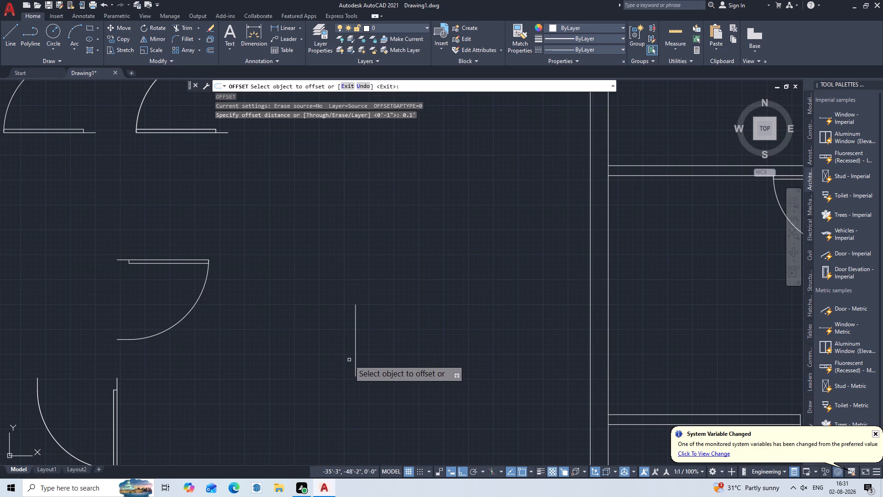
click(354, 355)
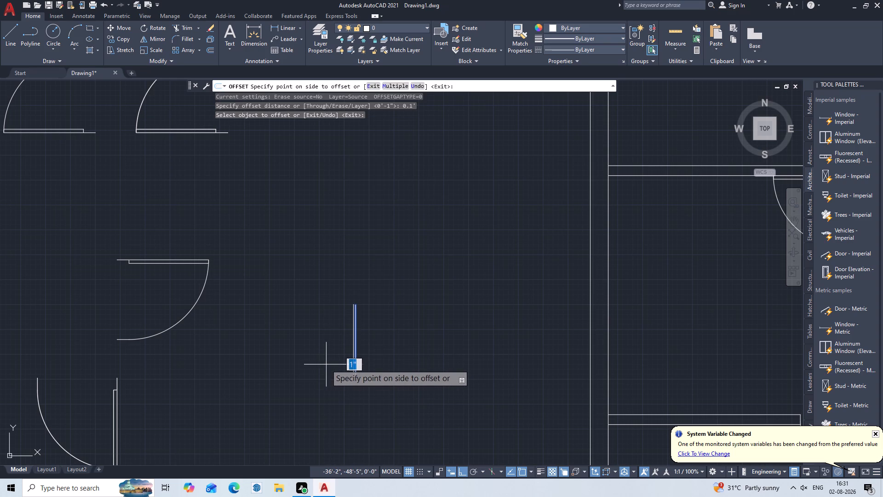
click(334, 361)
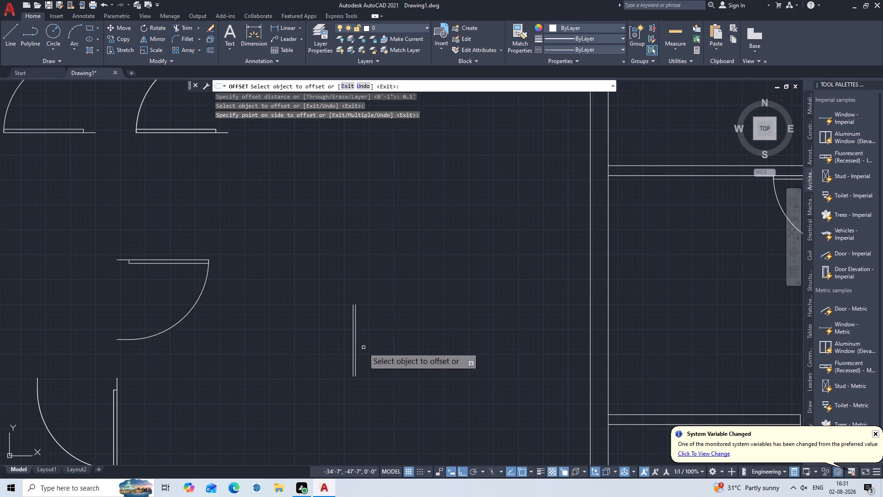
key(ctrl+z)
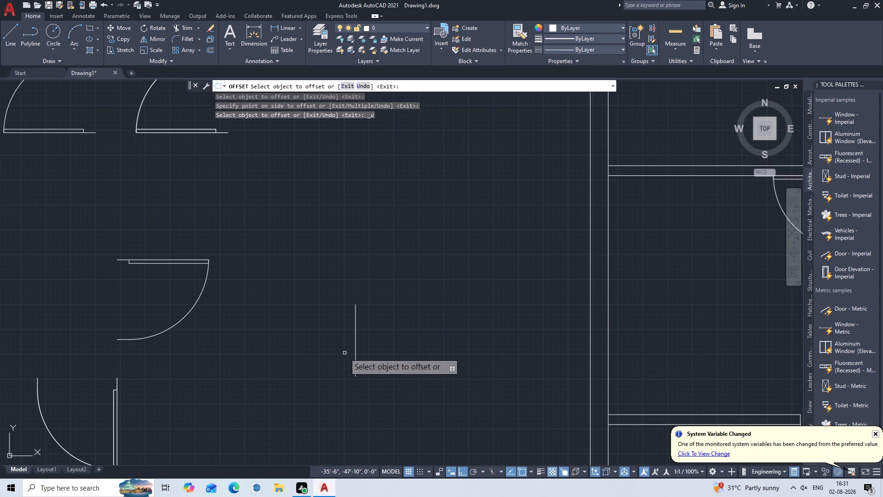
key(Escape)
Offset the 3' vertical line 0.1' to both its east and west sides.
key(o)
key(Return)
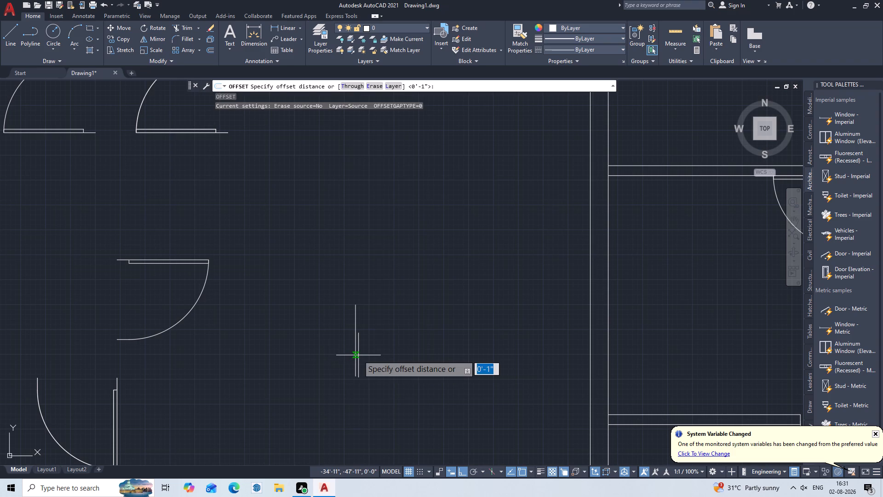
key(0)
key(period)
key(1)
key(apostrophe)
key(Return)
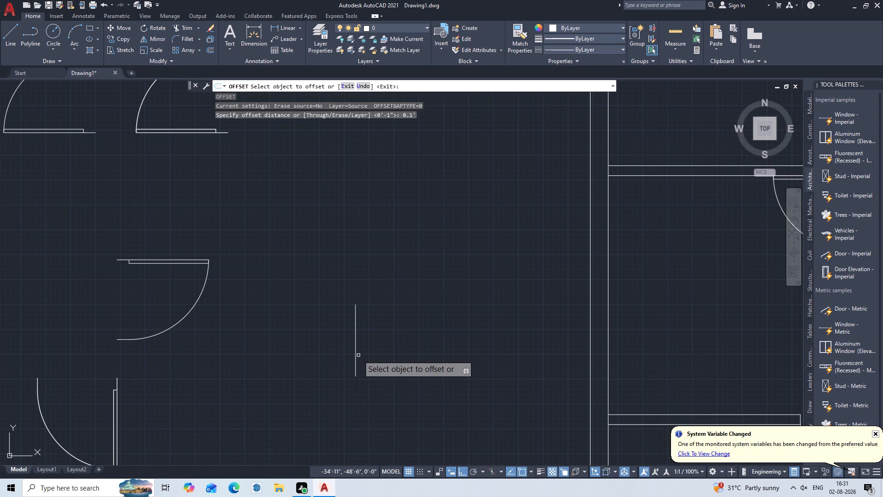
click(355, 349)
click(373, 335)
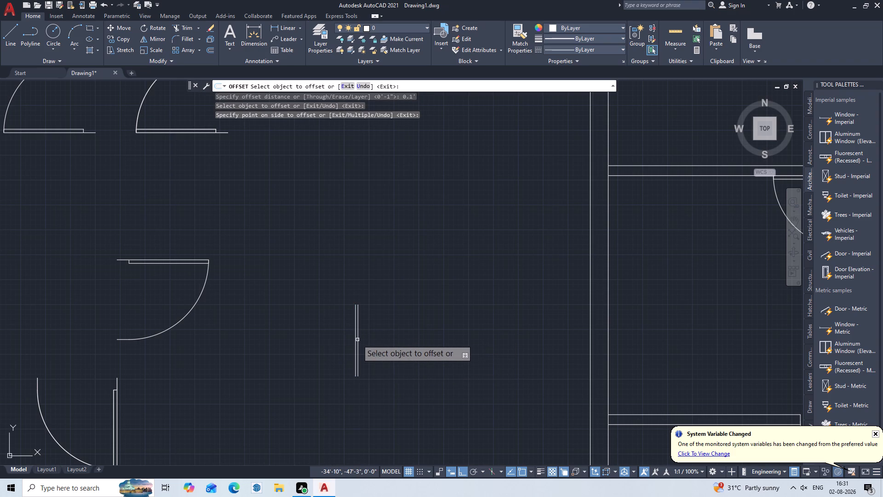
click(356, 342)
click(335, 349)
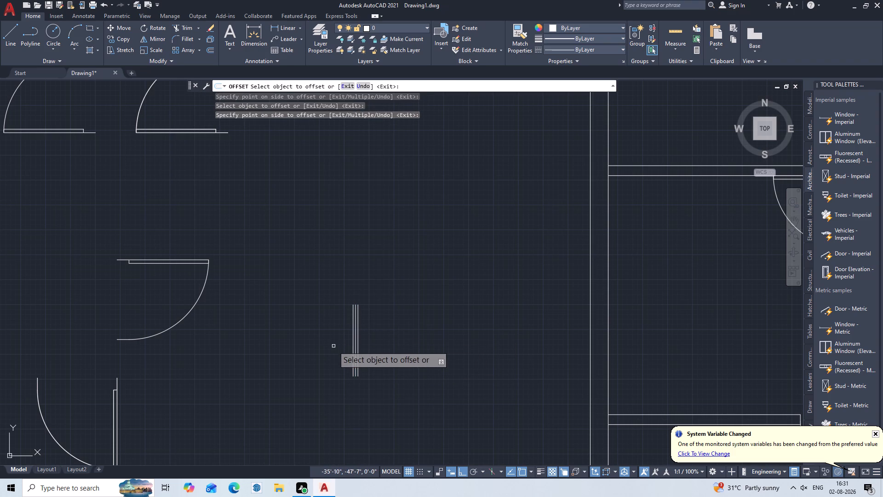
key(Escape)
Draw a 4.5" horizontal line eastward from the north endpoint of the middle vertical line.
scroll(350, 333, up, 2)
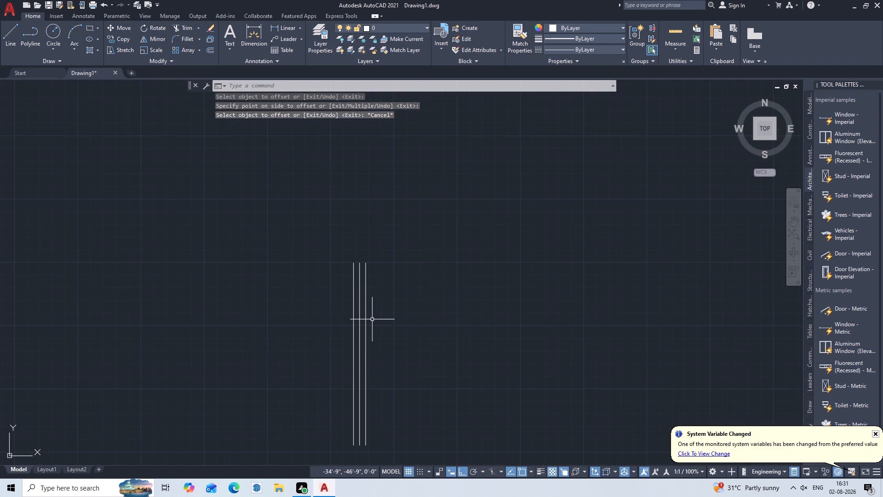
key(l)
key(Return)
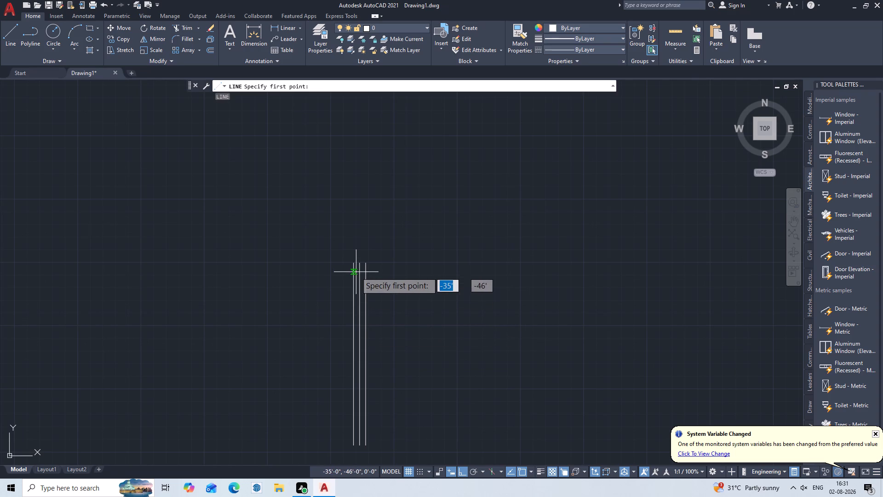
click(357, 264)
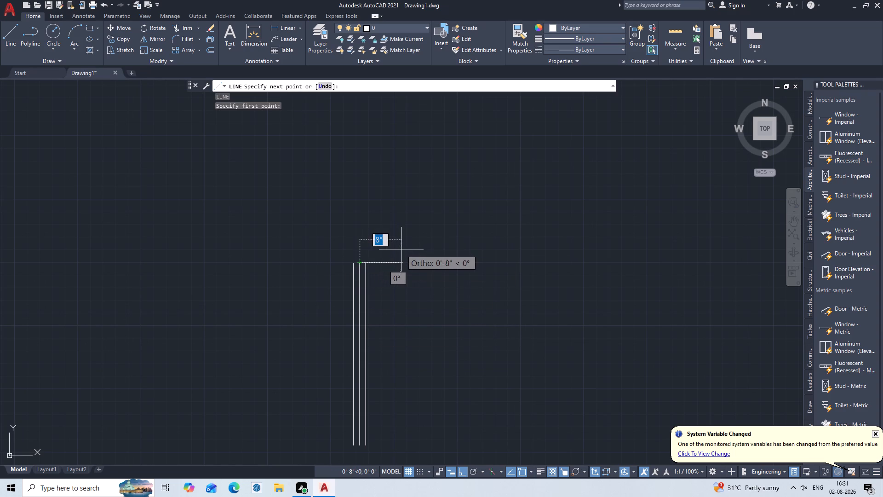
key(4)
key(period)
key(5)
key(Return)
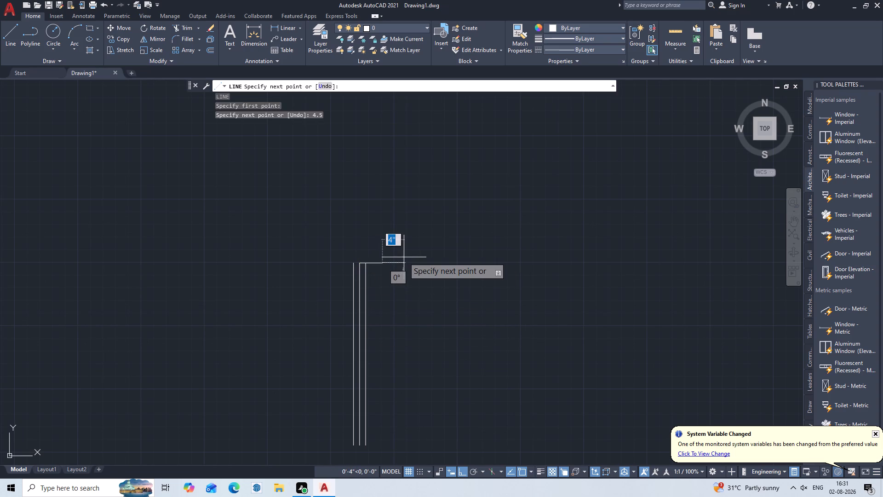
key(Escape)
Draw a 4.5" horizontal line westward from the north endpoint of the middle vertical line.
key(Return)
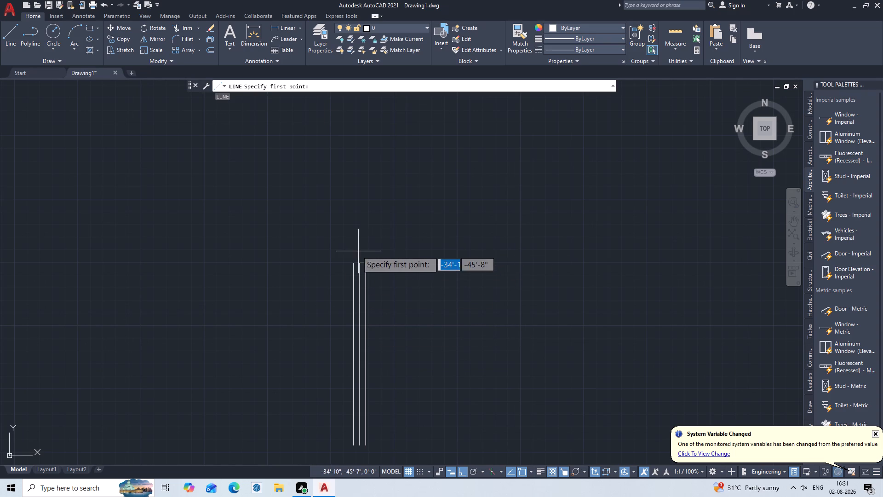
click(360, 262)
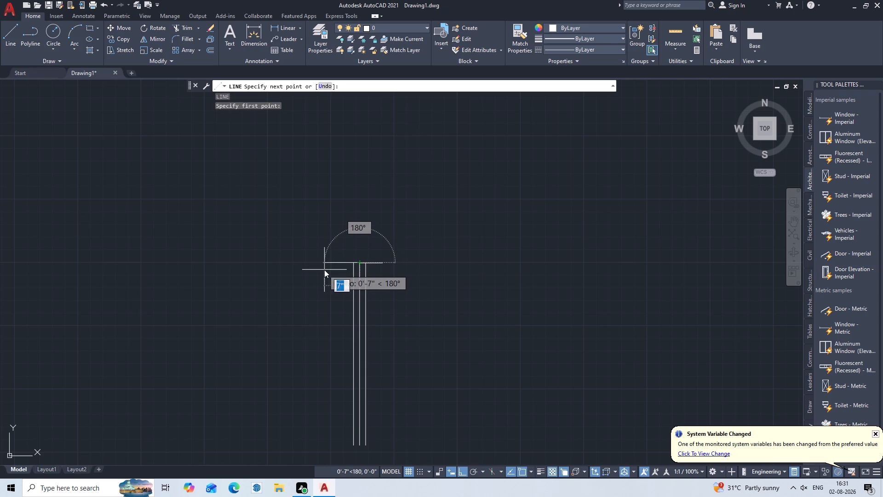
key(4)
key(period)
key(5)
key(Return)
key(Escape)
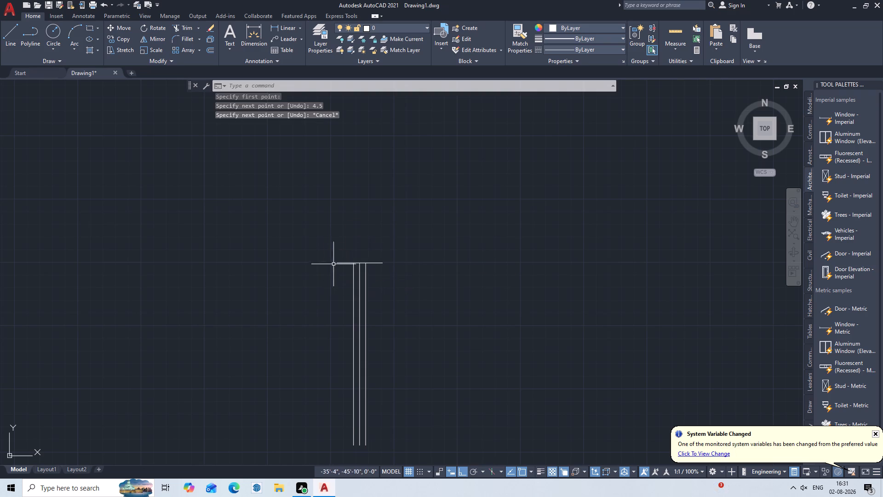
Copy both 4.5" end lines from the middle line's north endpoint to its south endpoint.
click(377, 255)
click(378, 266)
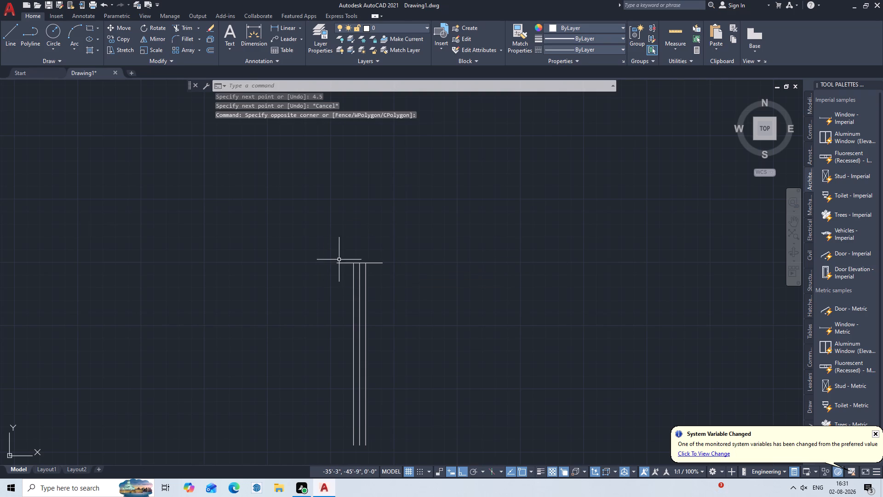
click(338, 259)
click(341, 271)
click(348, 260)
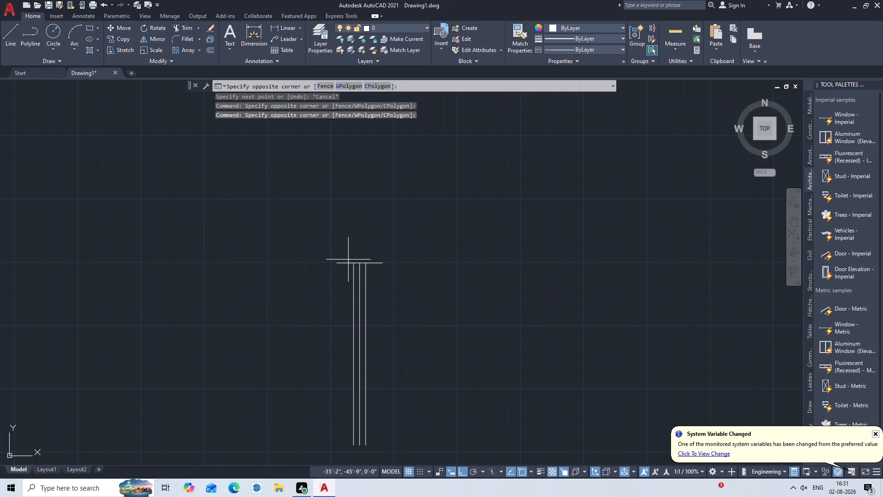
click(341, 266)
click(382, 251)
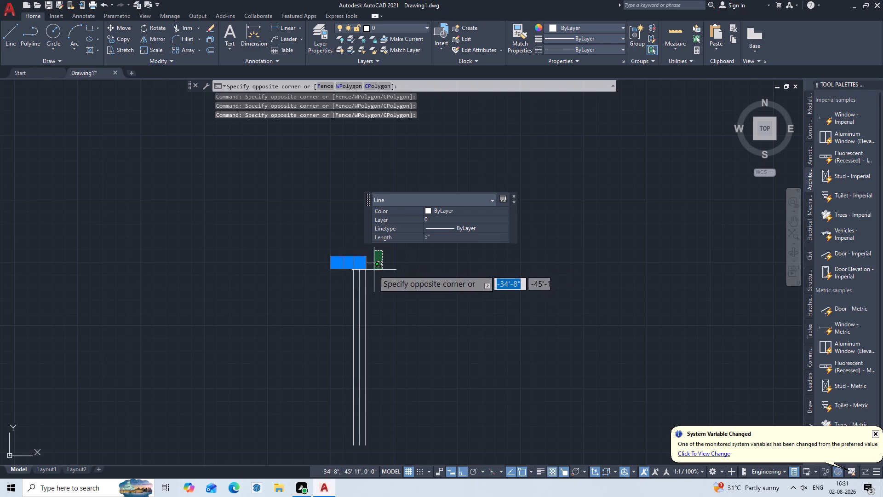
click(373, 270)
text(COP)
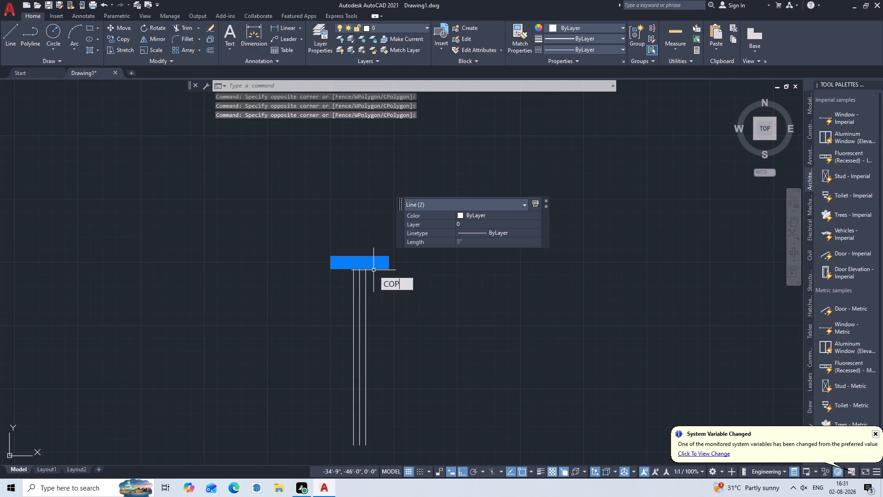
key(Return)
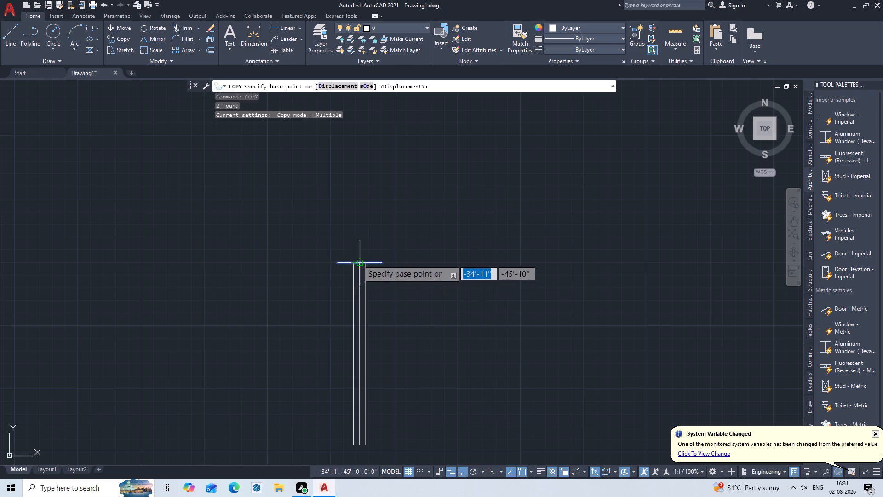
click(361, 263)
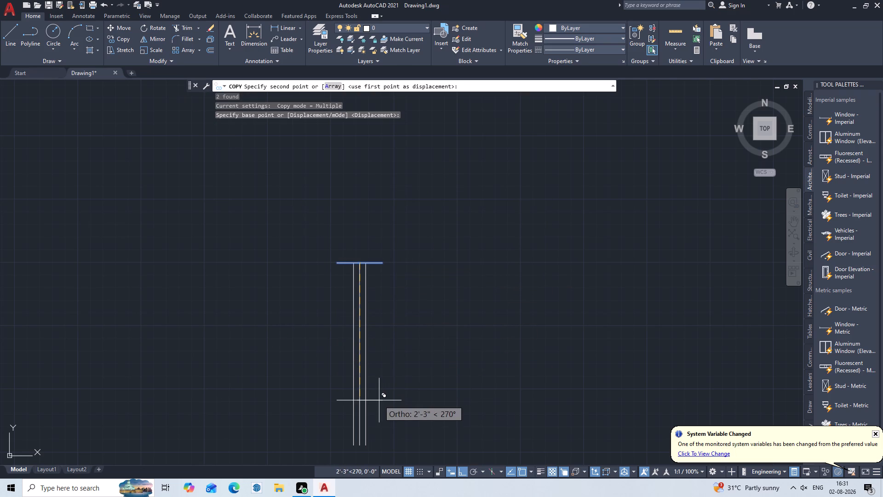
middle_drag(379, 400, 432, 285)
scroll(415, 321, up, 2)
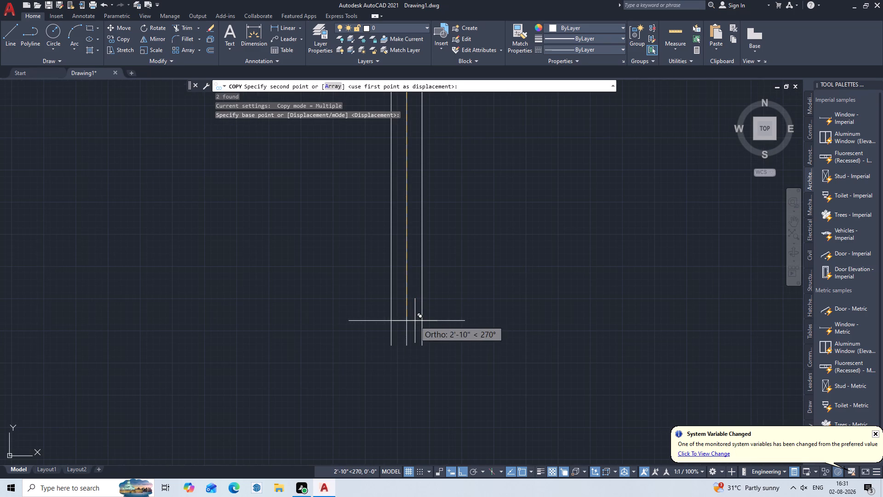
click(407, 344)
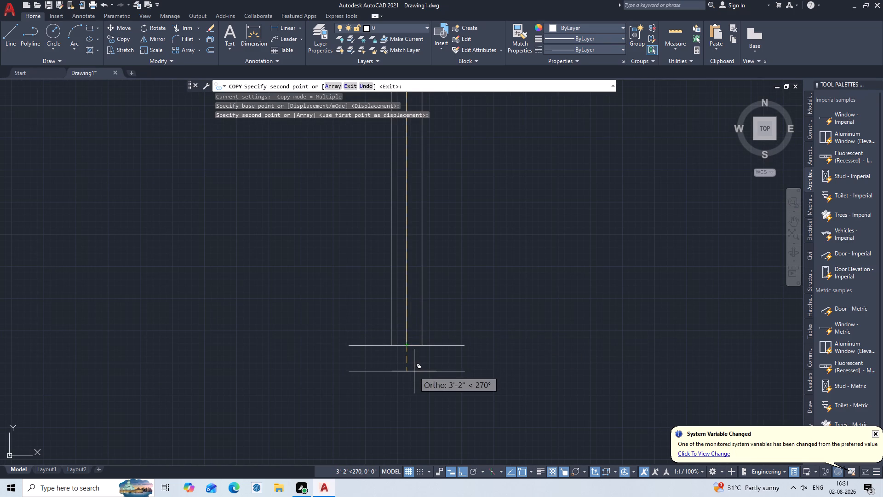
key(Escape)
Delete the middle vertical line of the new 3' window symbol.
click(410, 310)
click(404, 320)
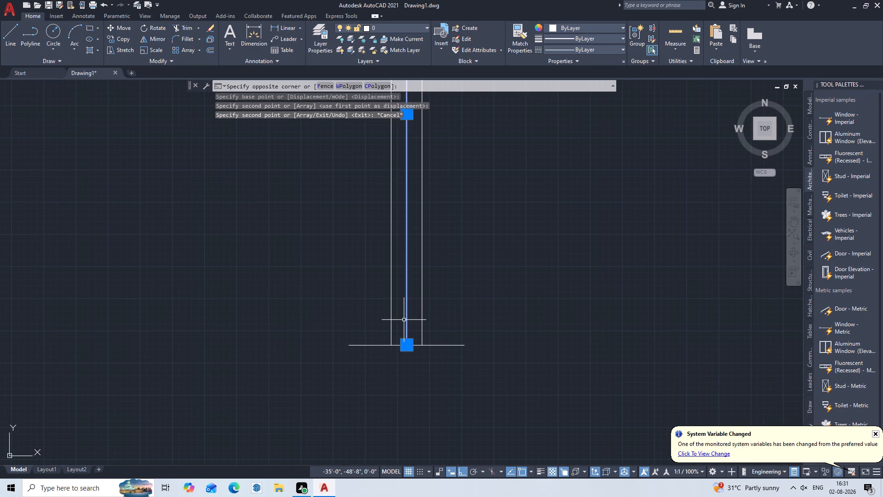
key(Delete)
Group all the remaining lines of the 3' vertical window symbol.
scroll(412, 320, down, 2)
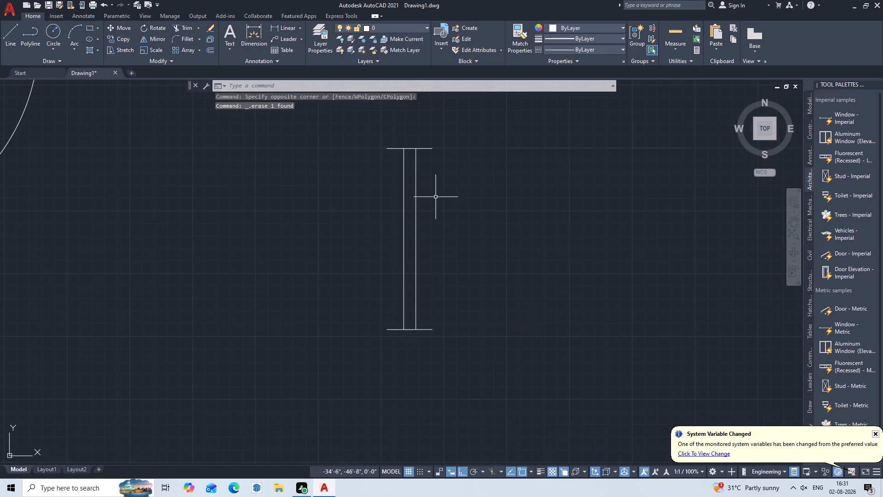
drag(443, 133, 442, 142)
click(348, 398)
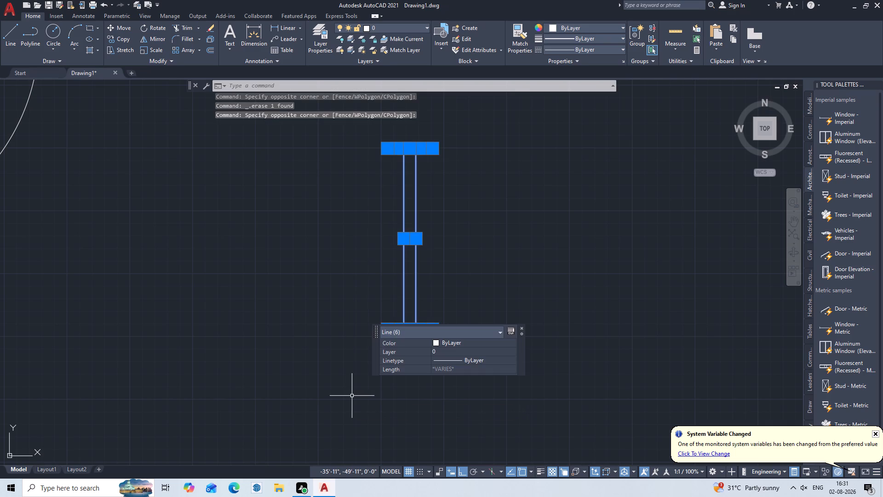
key(g)
key(Return)
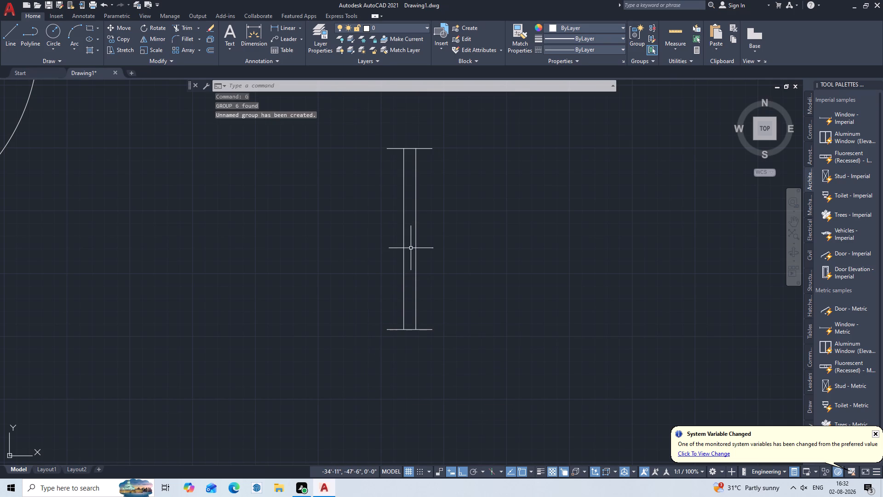
Copy the 3' vertical window group by its northwest endpoint into the west exterior wall, beside the small room.
key(x)
key(BackSpace)
text(CO)
key(p)
key(Return)
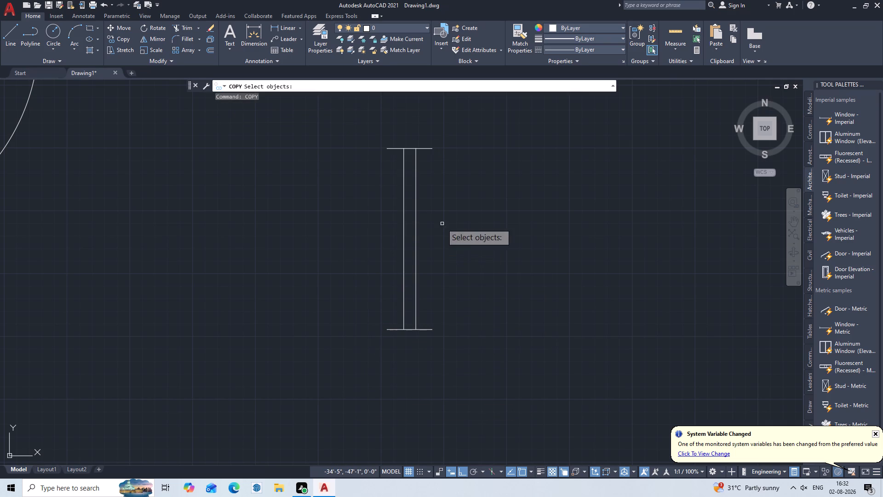
click(417, 243)
key(Return)
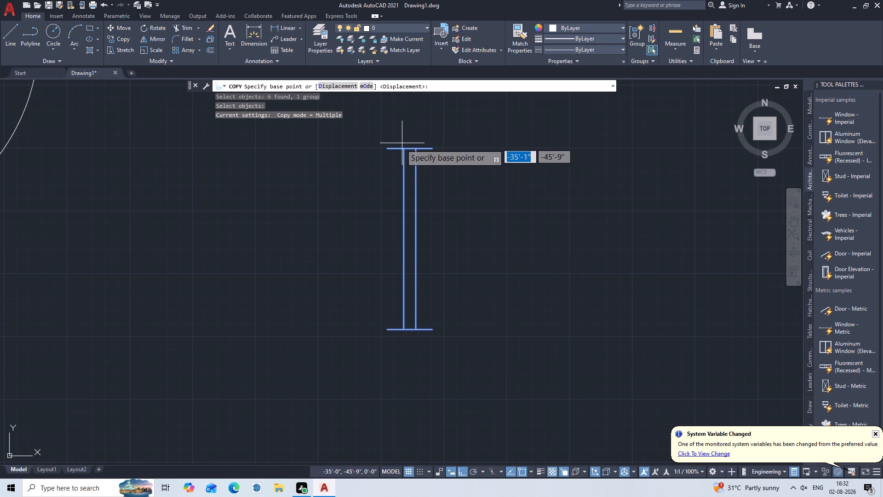
click(388, 148)
scroll(535, 274, down, 1)
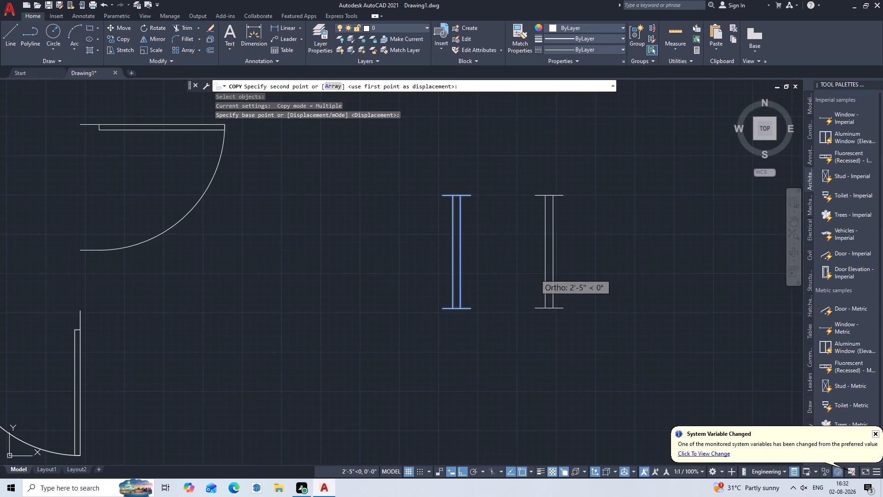
middle_drag(531, 273, 150, 316)
scroll(528, 273, down, 1)
scroll(169, 313, down, 2)
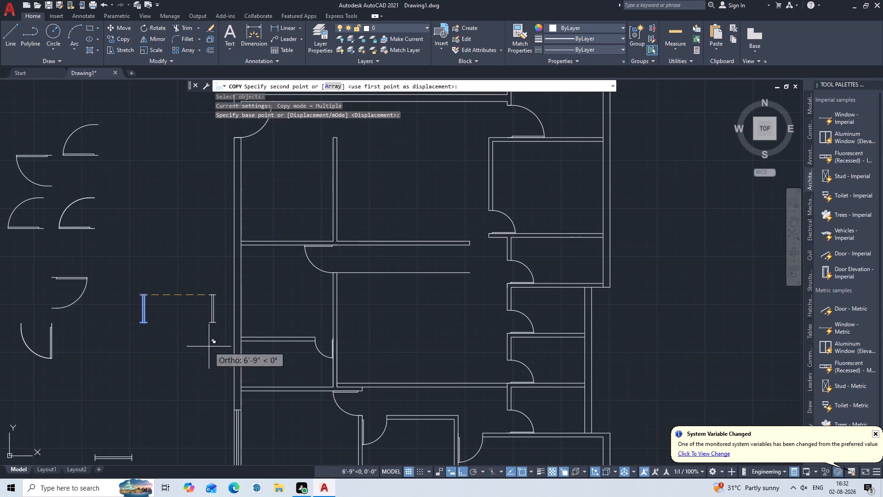
middle_drag(156, 336, 287, 257)
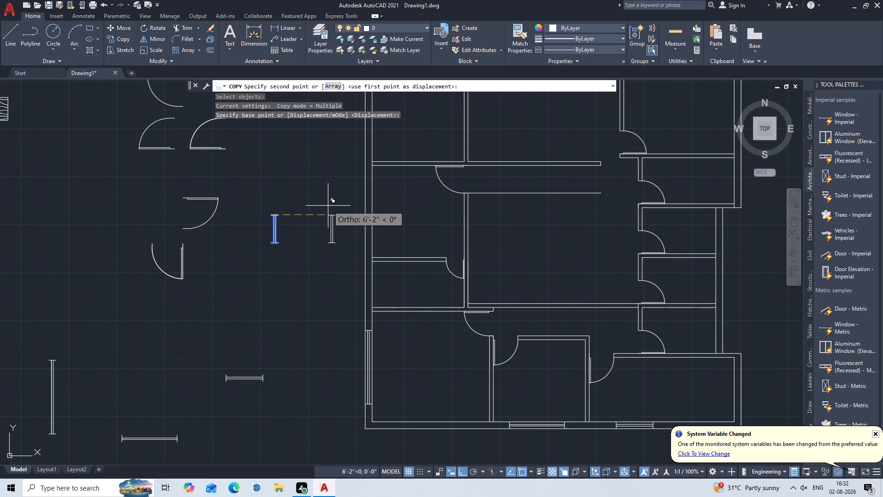
middle_drag(328, 206, 334, 227)
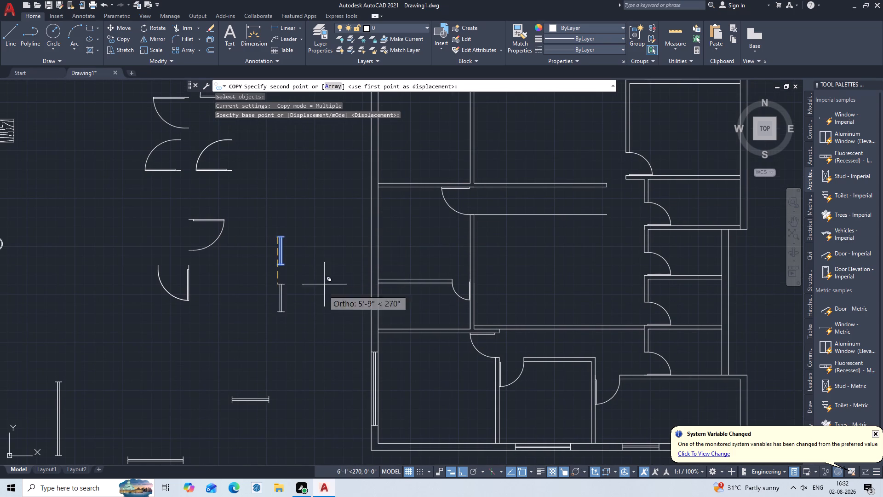
scroll(338, 330, up, 3)
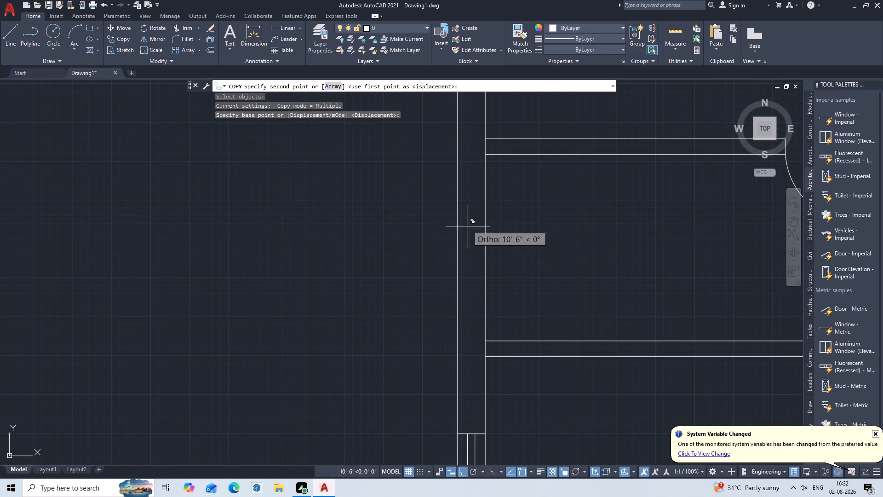
click(458, 185)
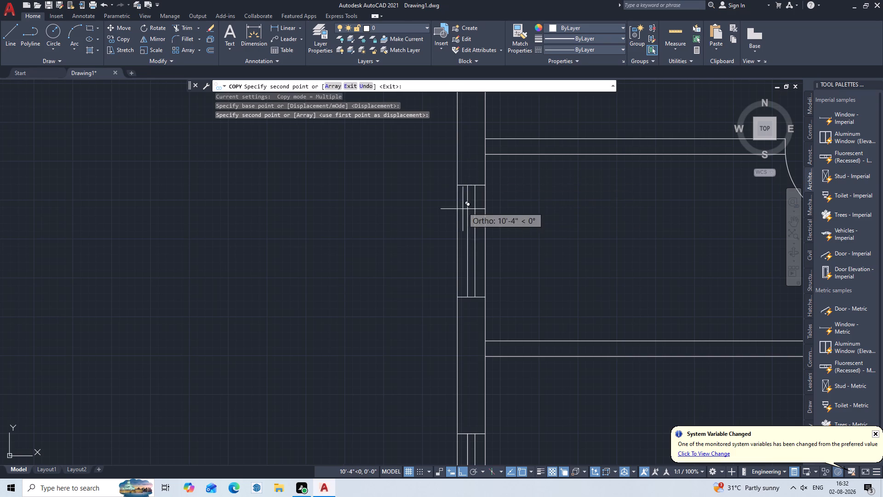
key(Escape)
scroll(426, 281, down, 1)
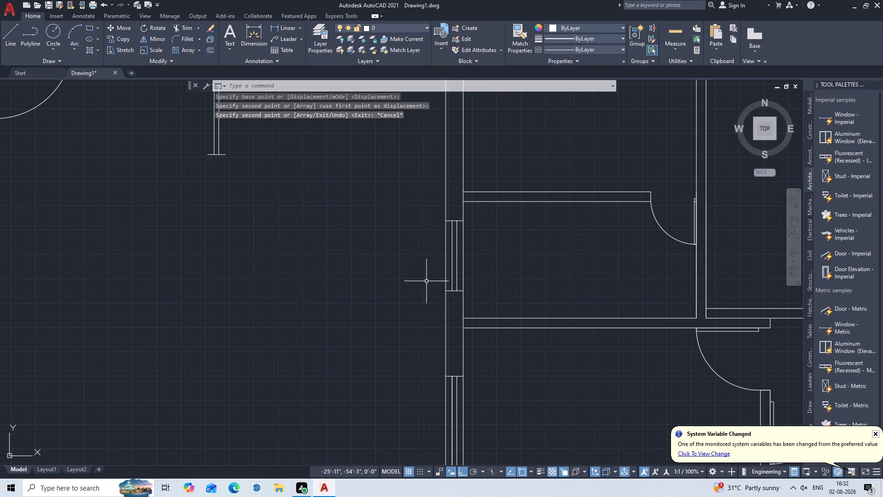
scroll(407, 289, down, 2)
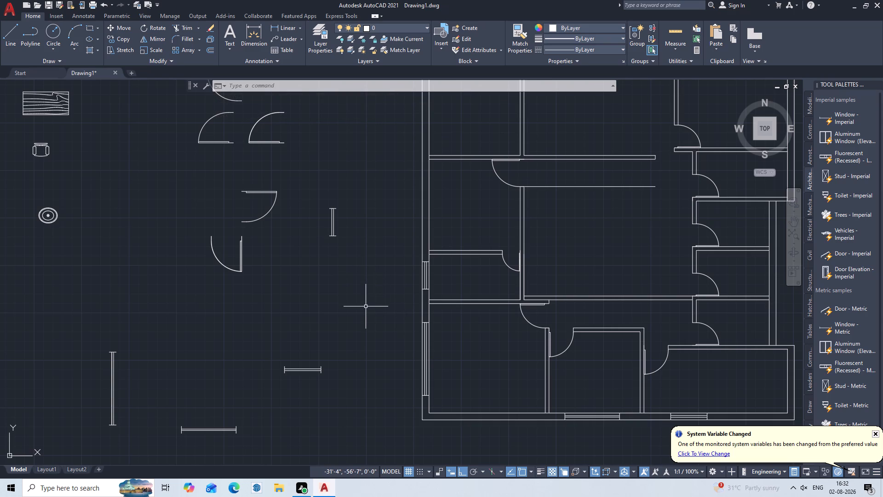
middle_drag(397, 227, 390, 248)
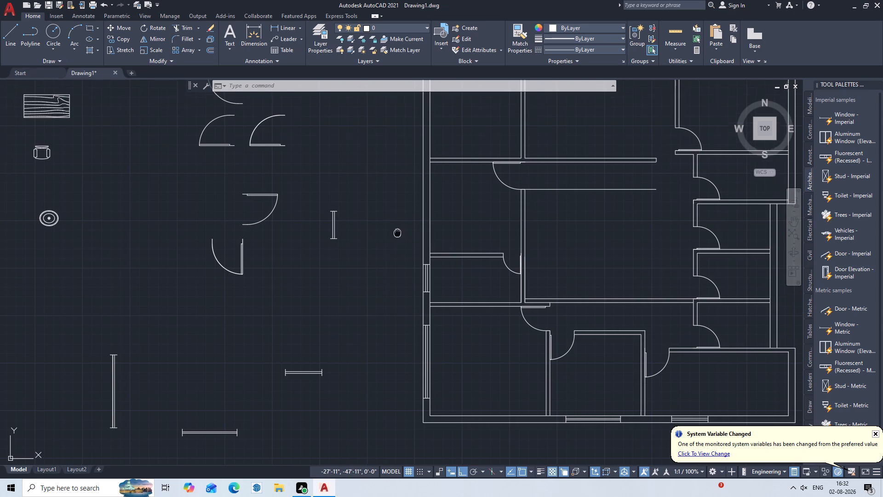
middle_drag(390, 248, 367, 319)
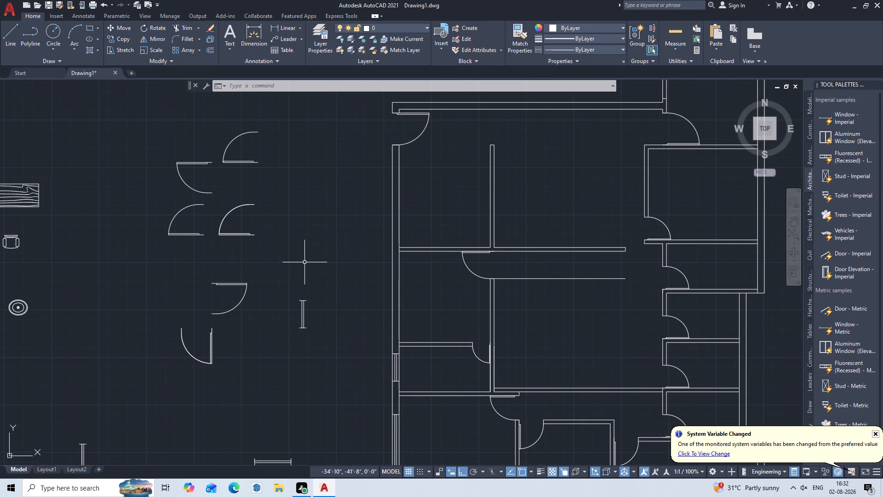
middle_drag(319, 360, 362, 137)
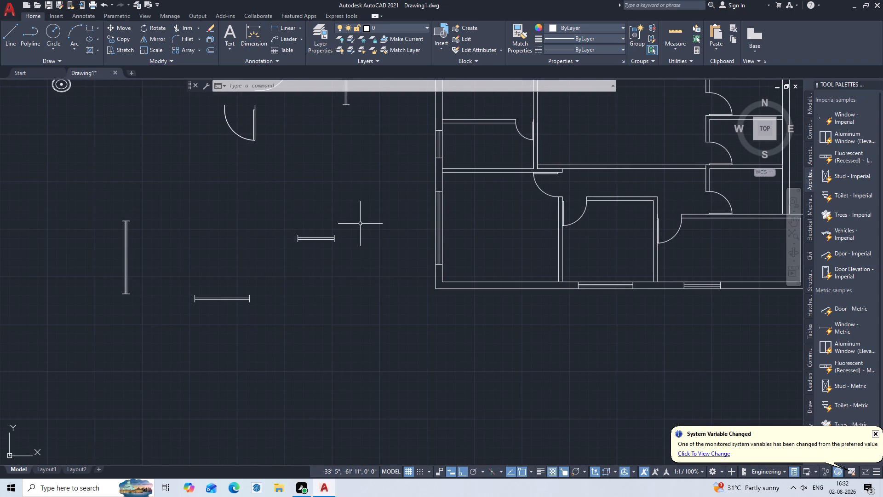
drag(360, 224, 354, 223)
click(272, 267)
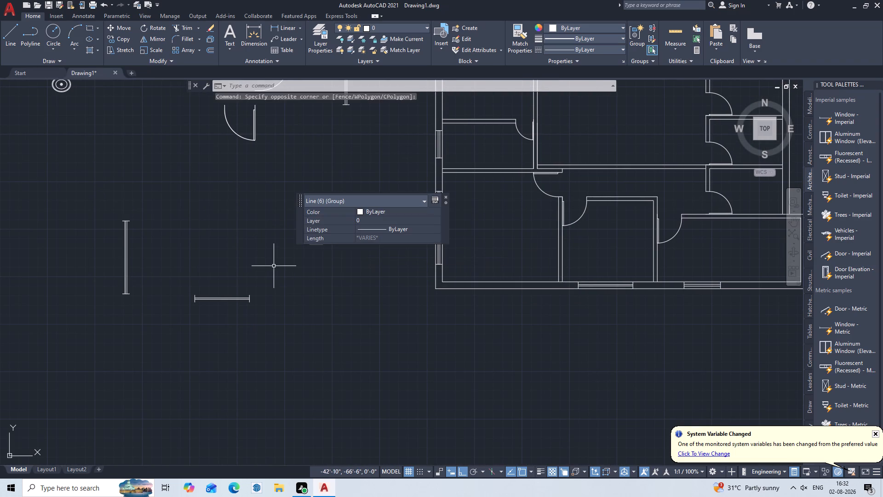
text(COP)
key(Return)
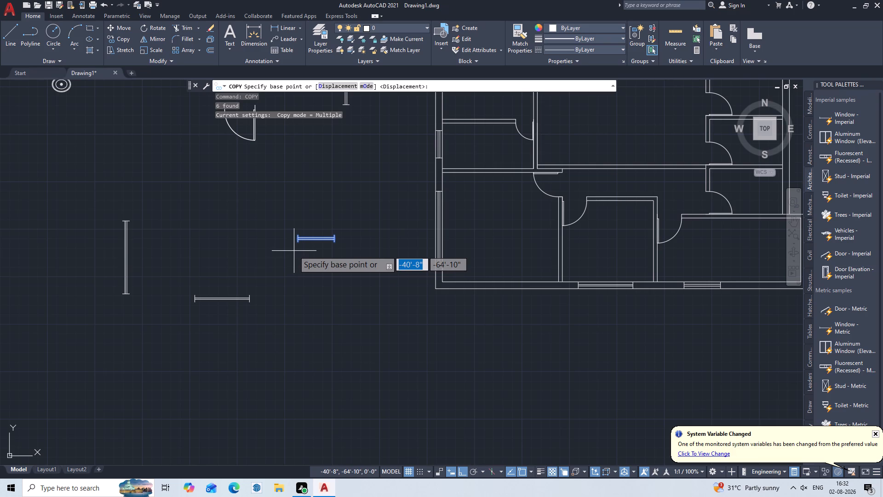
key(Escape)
Rotate the 4' horizontal window group to vertical about its southeast endpoint.
key(r)
key(o)
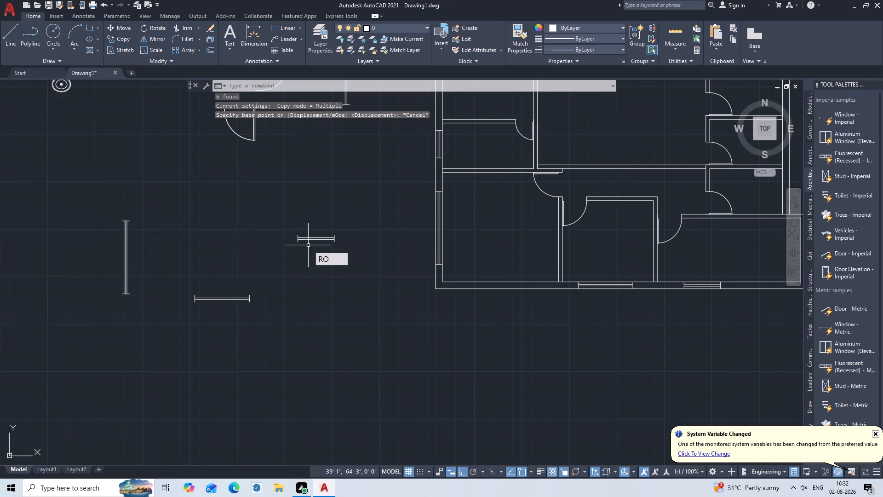
key(Return)
click(319, 236)
click(313, 254)
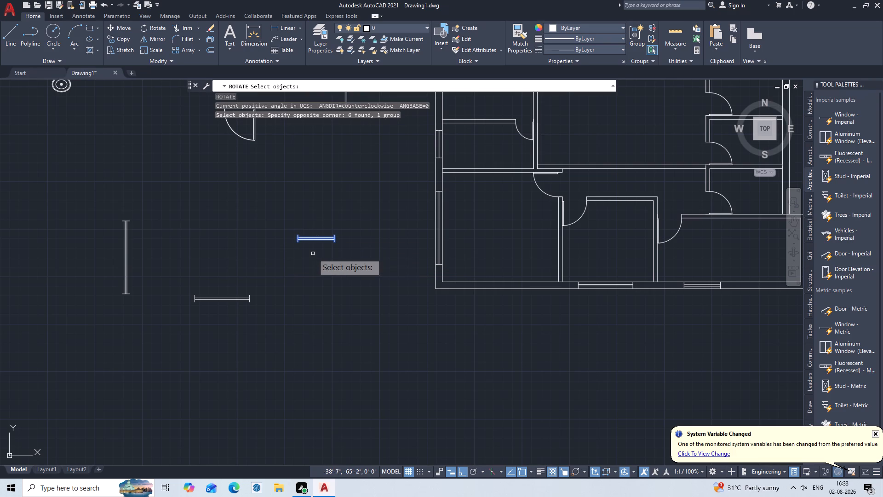
key(Return)
scroll(319, 249, up, 2)
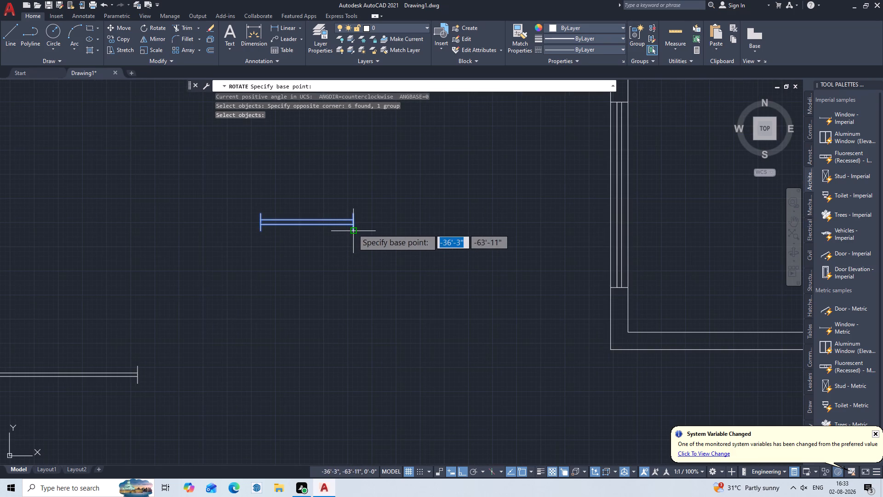
click(356, 229)
click(349, 276)
key(Escape)
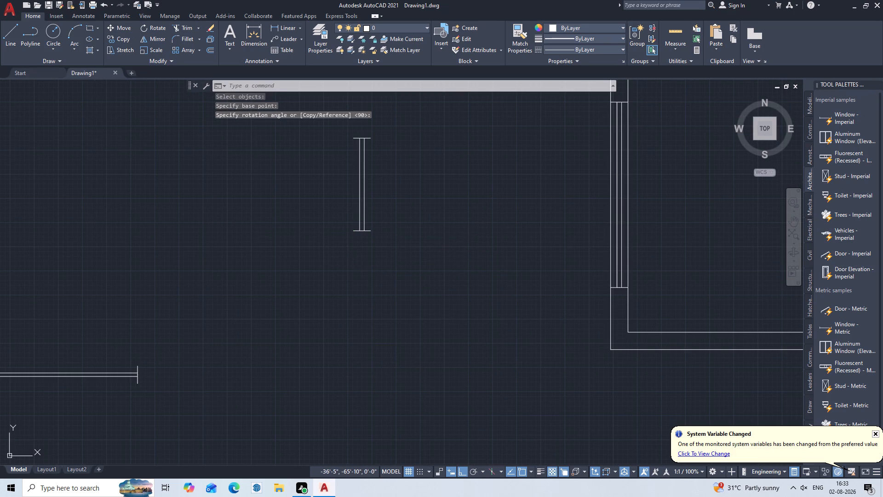
Copy the rotated 4' window group to the vertical interior wall just south of the door swing.
text(COP)
key(Return)
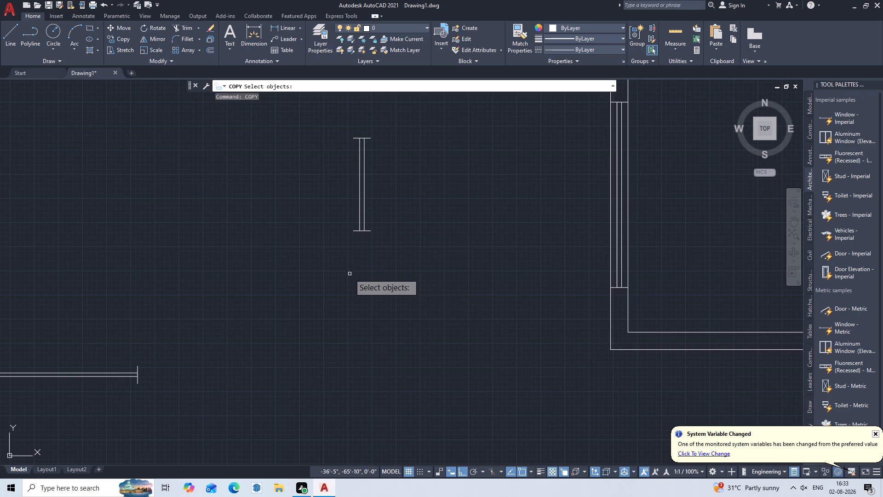
click(361, 228)
key(Return)
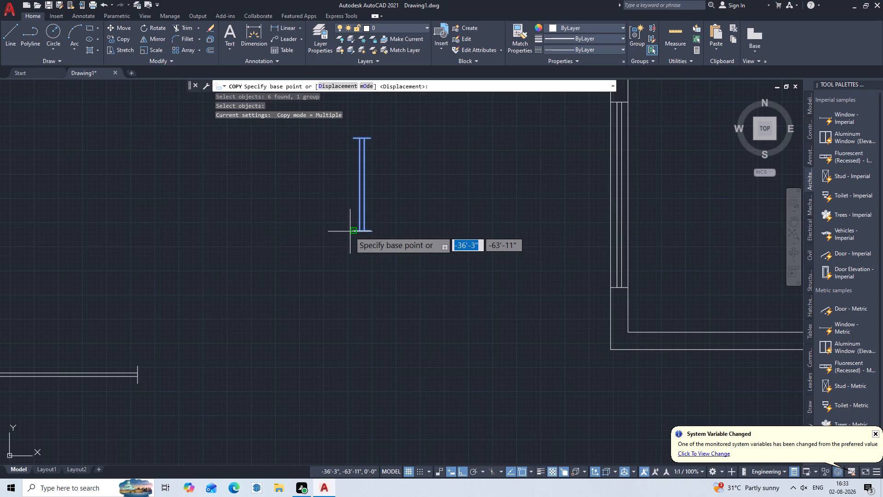
click(350, 231)
scroll(455, 165, down, 1)
middle_drag(452, 173, 450, 176)
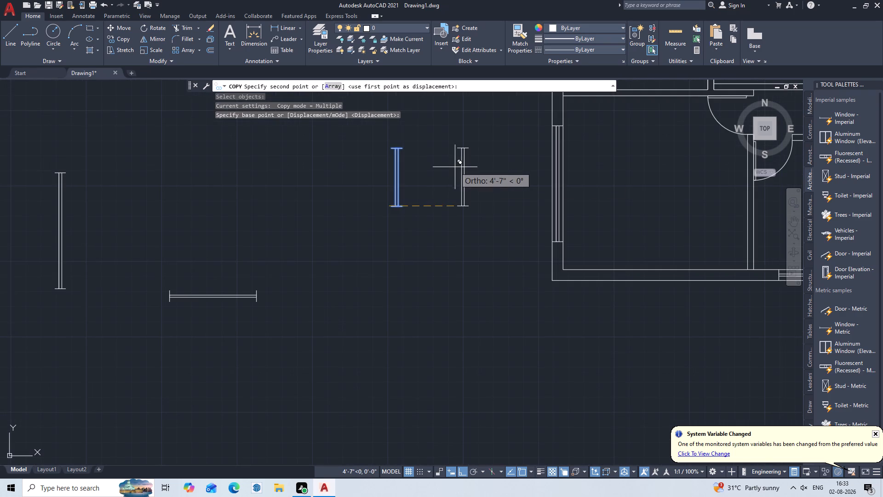
middle_drag(450, 176, 284, 428)
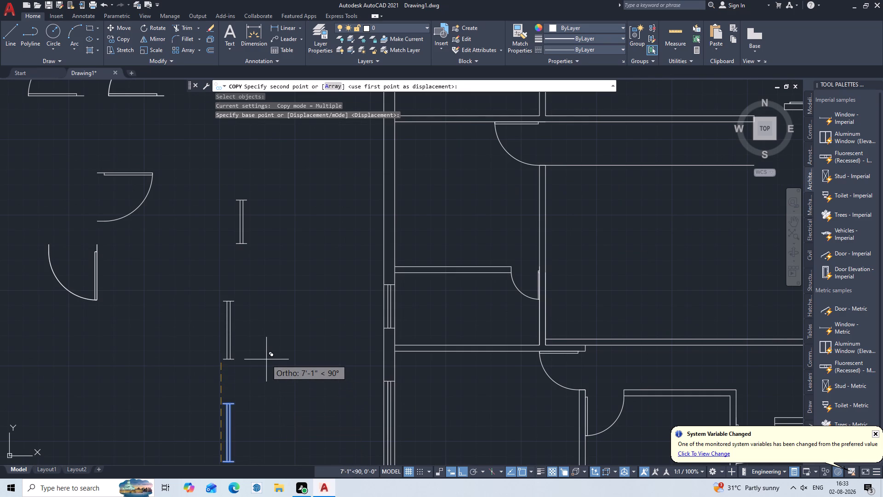
middle_drag(266, 359, 269, 391)
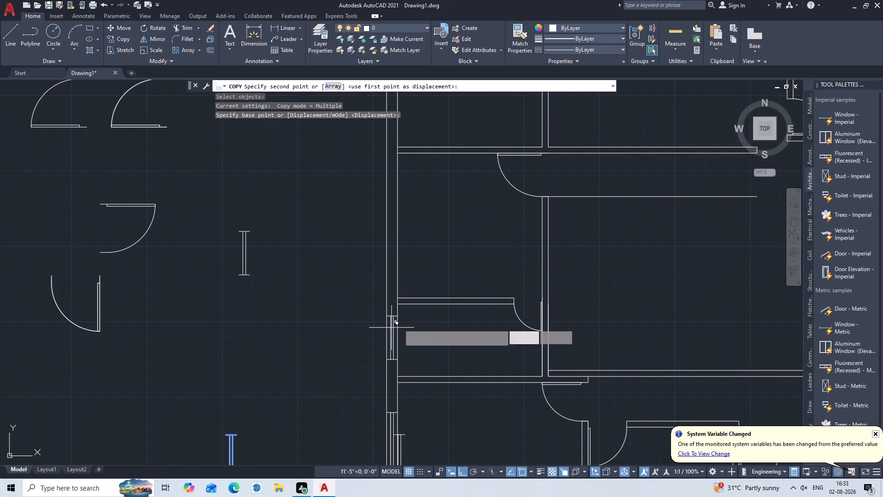
middle_drag(515, 243, 404, 309)
scroll(411, 316, up, 2)
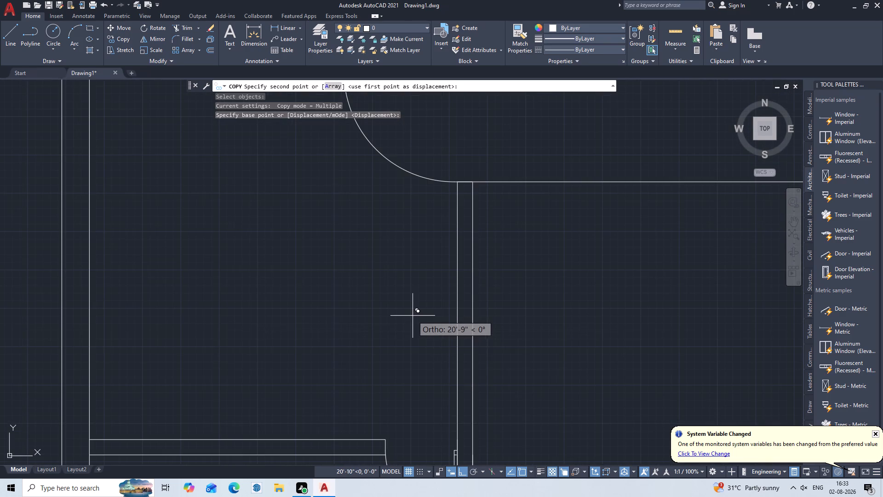
double_click(456, 346)
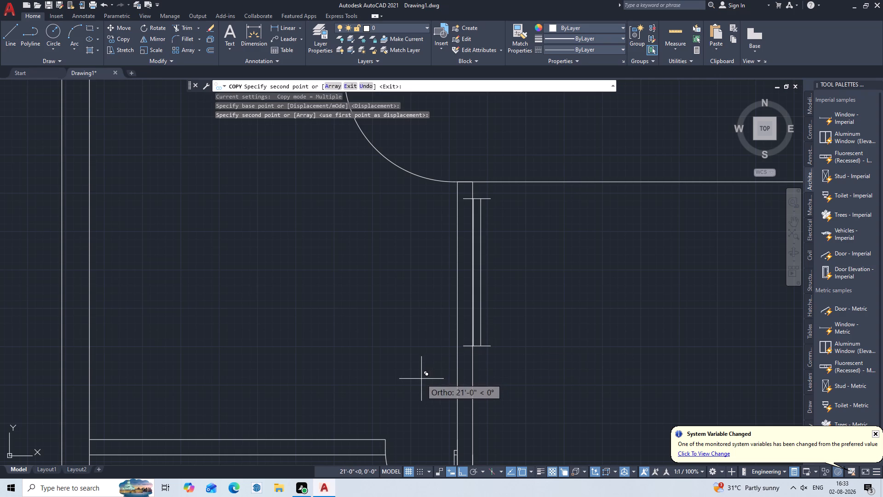
key(Escape)
Move the copied 4' window group about 2' west, off the interior wall into the room.
click(484, 344)
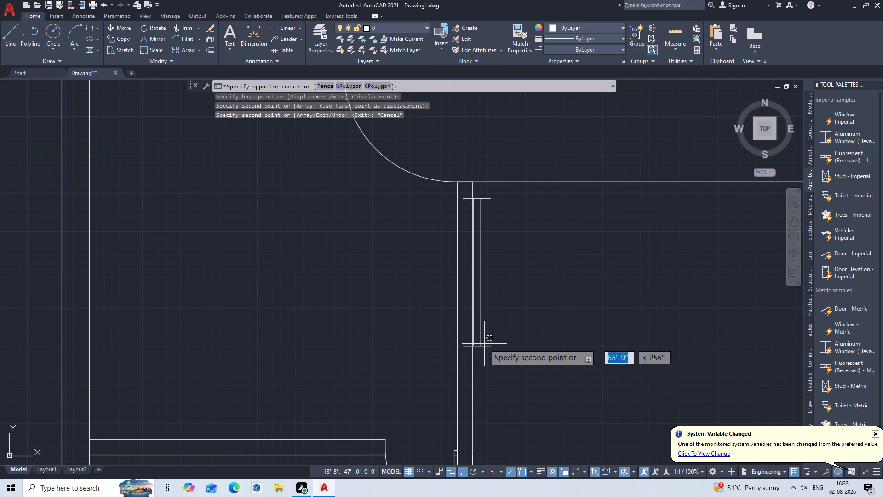
click(495, 354)
click(502, 330)
click(486, 364)
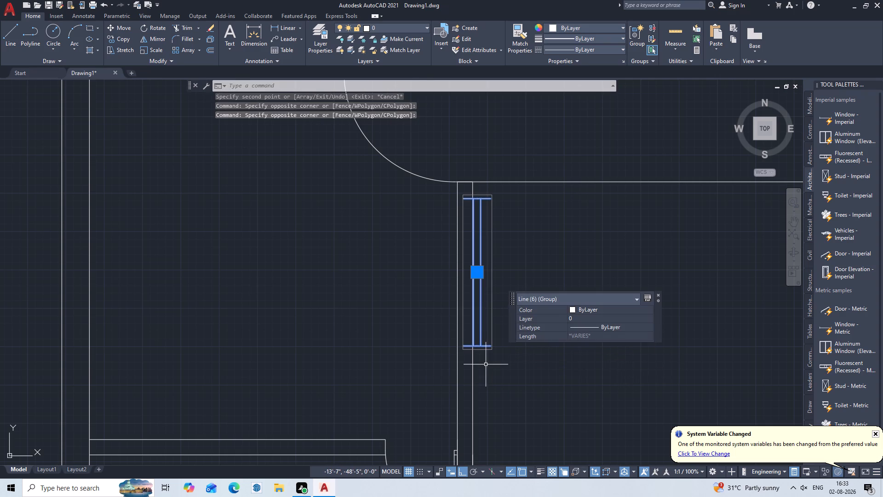
key(m)
key(Return)
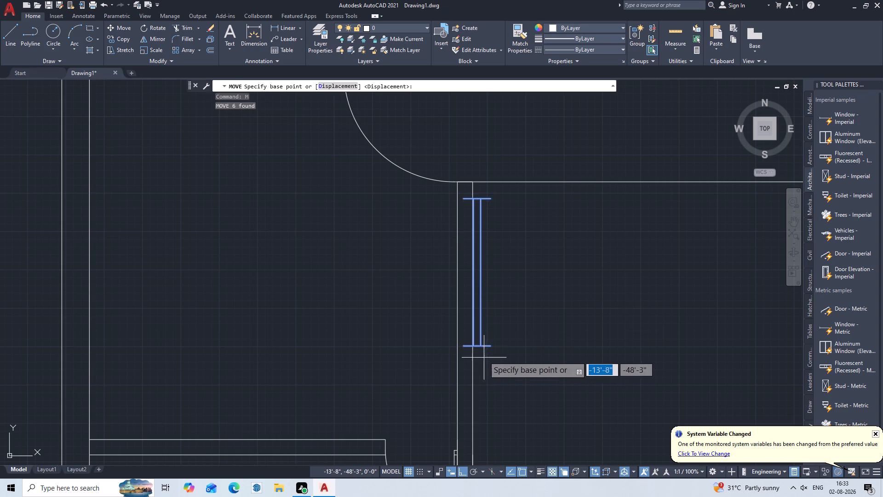
click(488, 329)
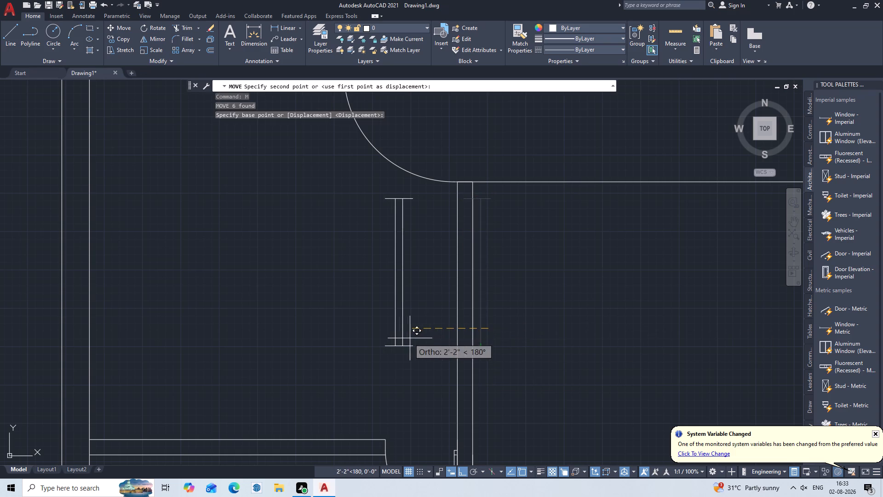
click(405, 337)
key(Escape)
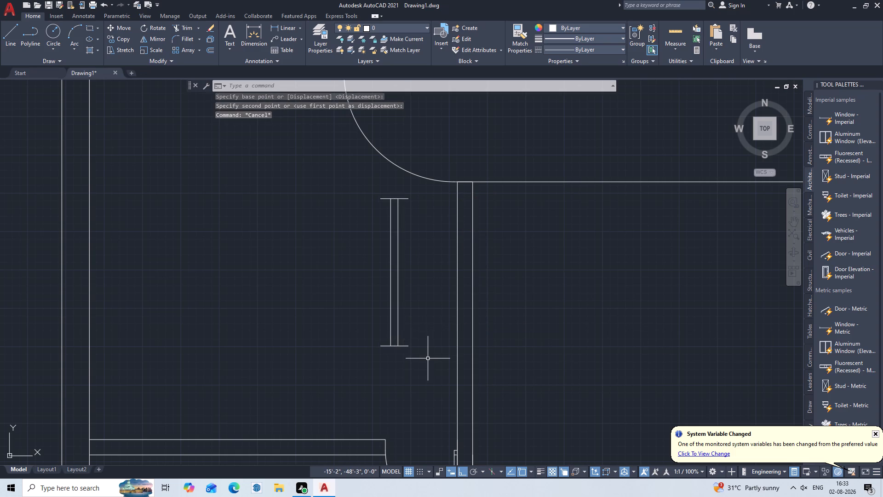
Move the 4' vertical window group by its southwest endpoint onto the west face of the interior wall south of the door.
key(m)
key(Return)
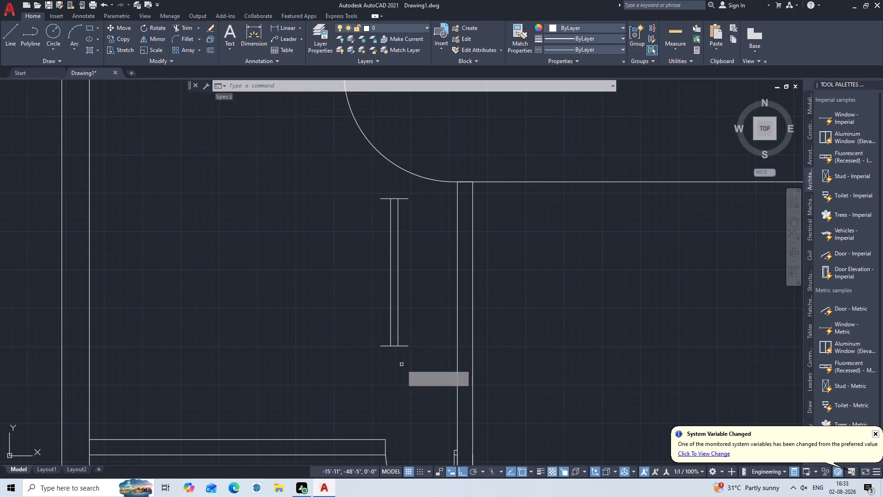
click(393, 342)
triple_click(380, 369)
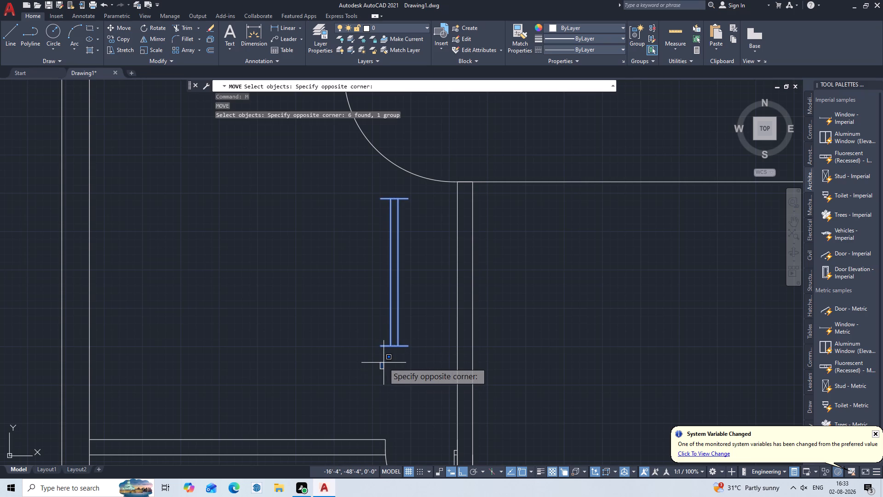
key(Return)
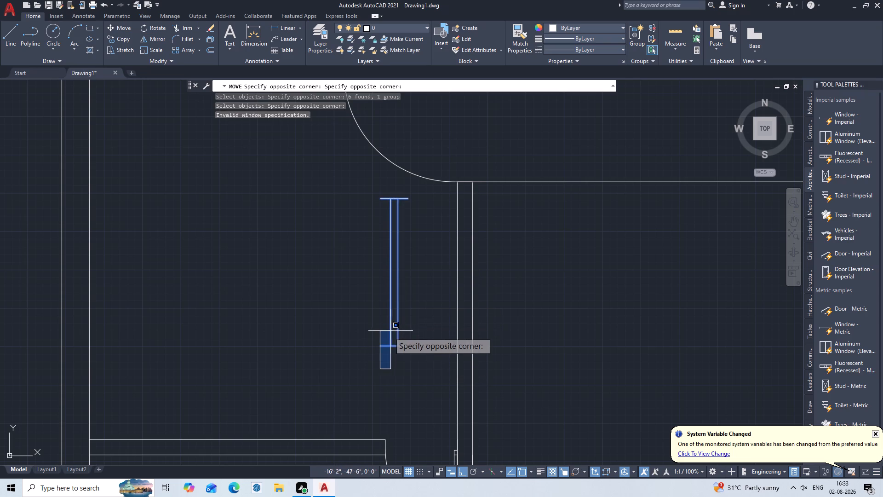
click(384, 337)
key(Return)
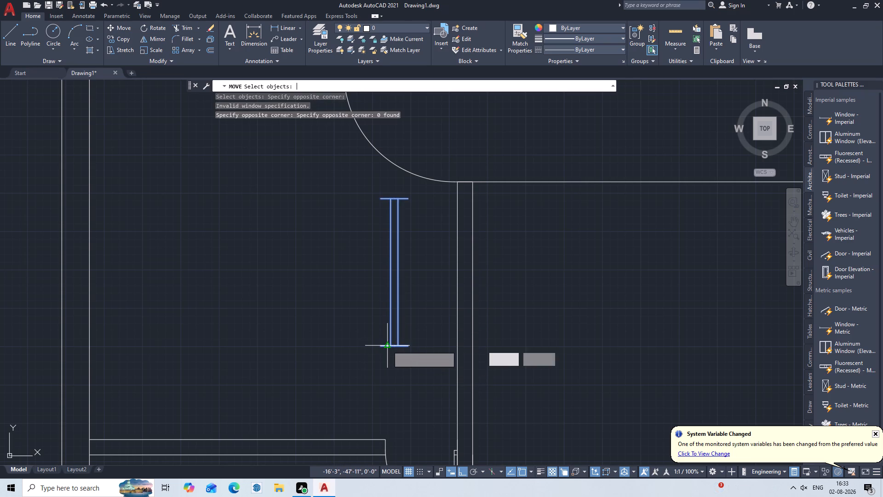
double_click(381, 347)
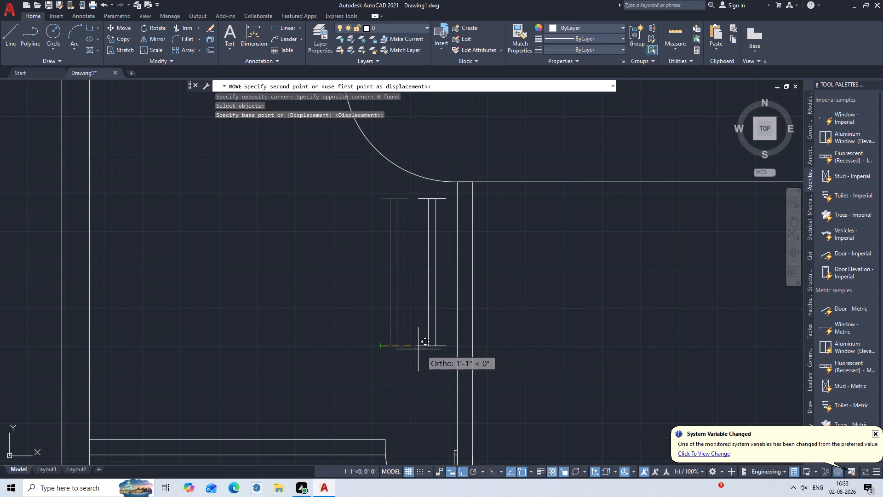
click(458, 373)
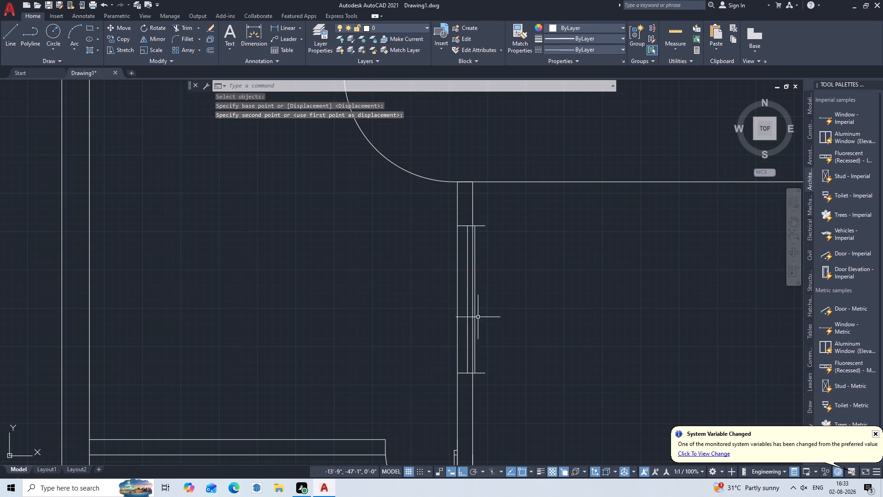
Delete the 4' vertical window group from the interior wall south of the door.
scroll(478, 317, down, 1)
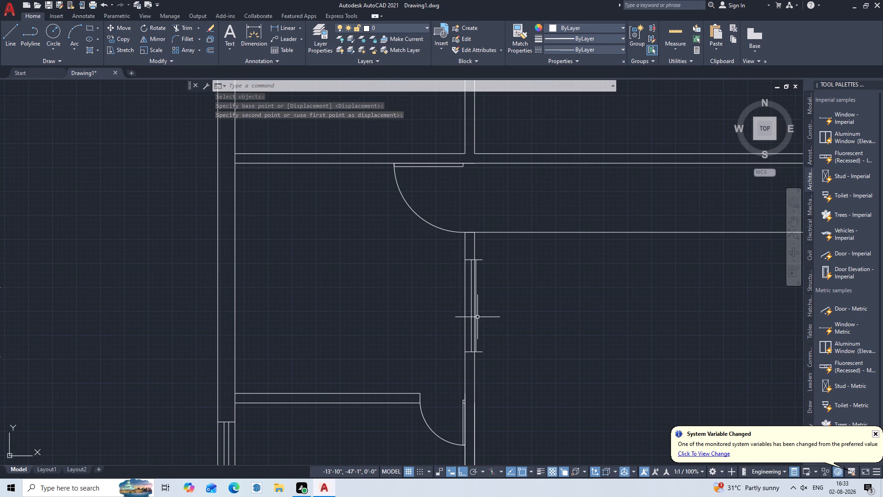
click(481, 260)
key(Delete)
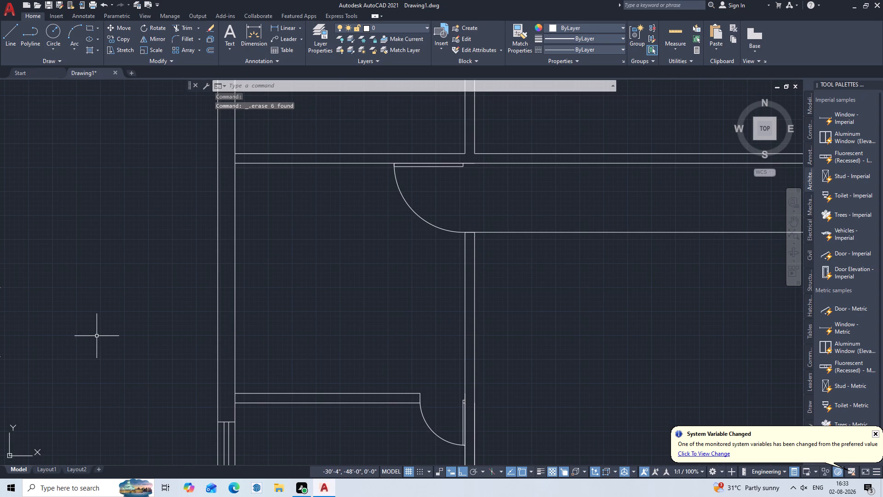
Draw a 4' vertical line west of the plan, north of the loose window group, with a 4.5" line running east from its lower end.
scroll(97, 336, down, 3)
middle_drag(103, 335, 401, 371)
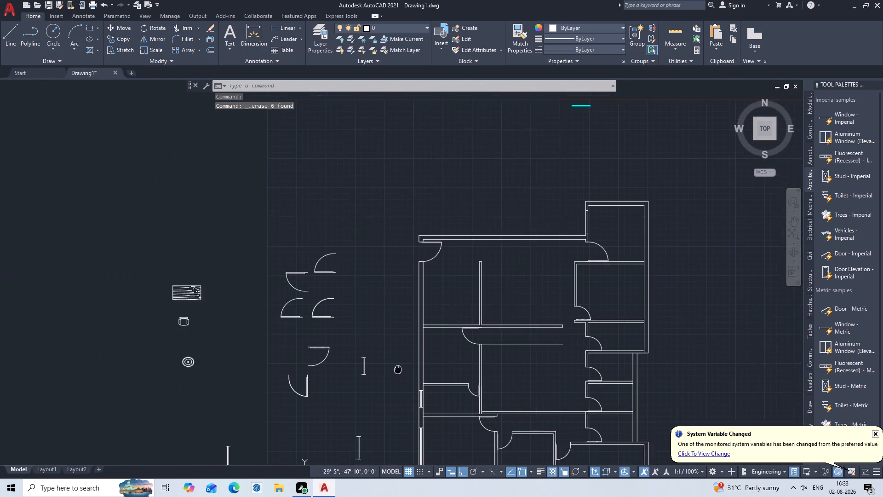
middle_drag(401, 371, 402, 371)
scroll(361, 336, up, 2)
key(l)
key(Return)
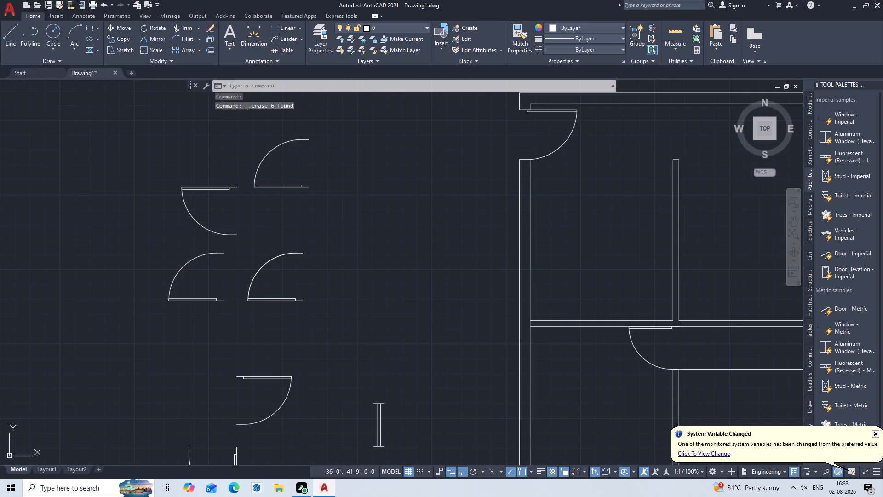
click(360, 314)
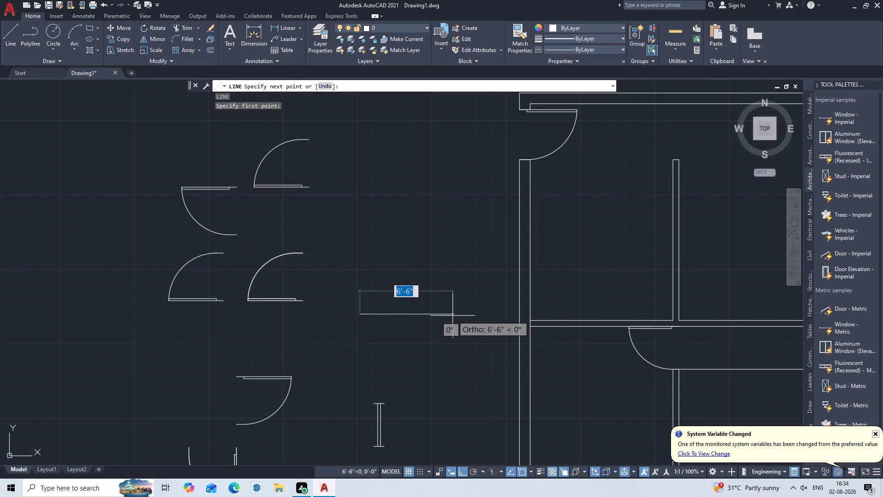
text(4')
key(Return)
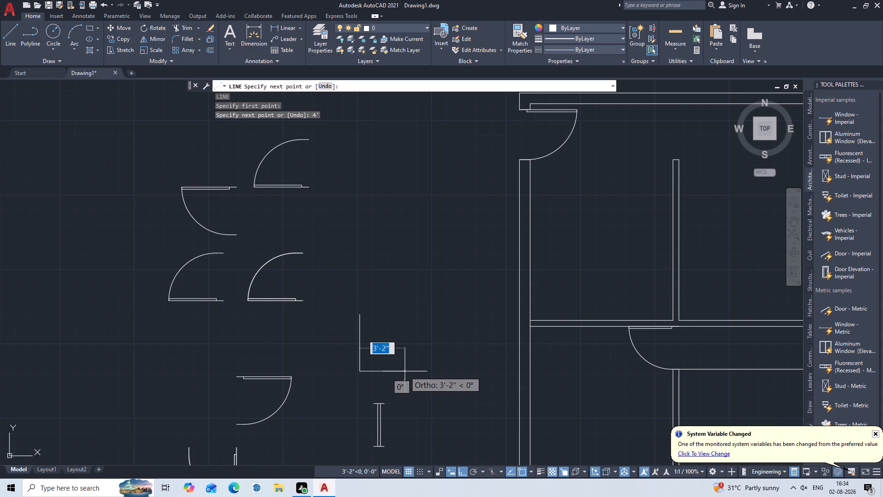
key(period)
key(BackSpace)
key(1)
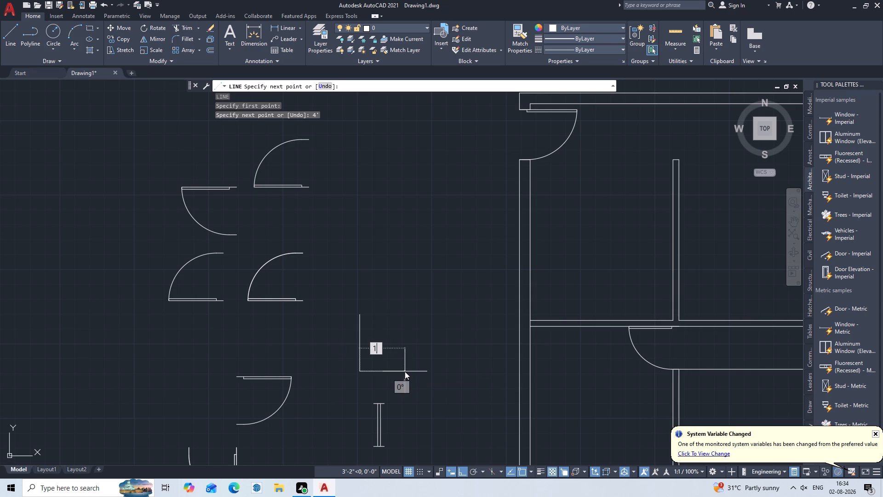
key(BackSpace)
text(4.5)
key(shift+quotedbl)
key(Return)
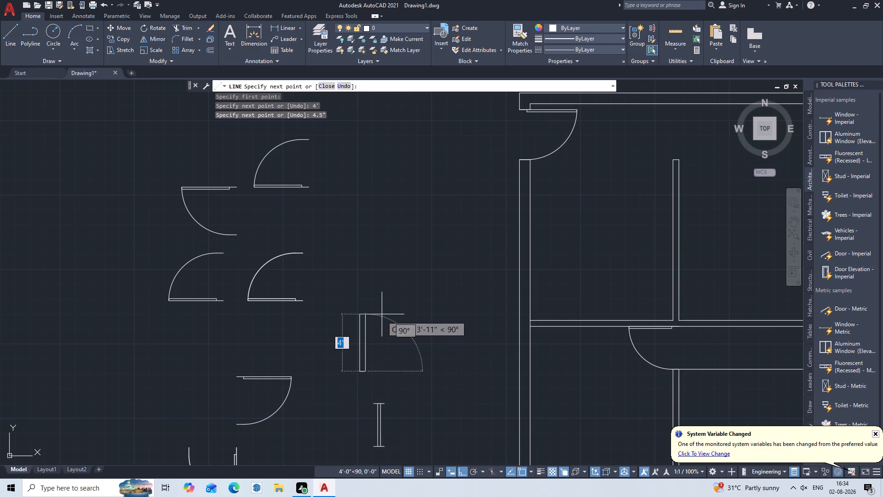
key(Escape)
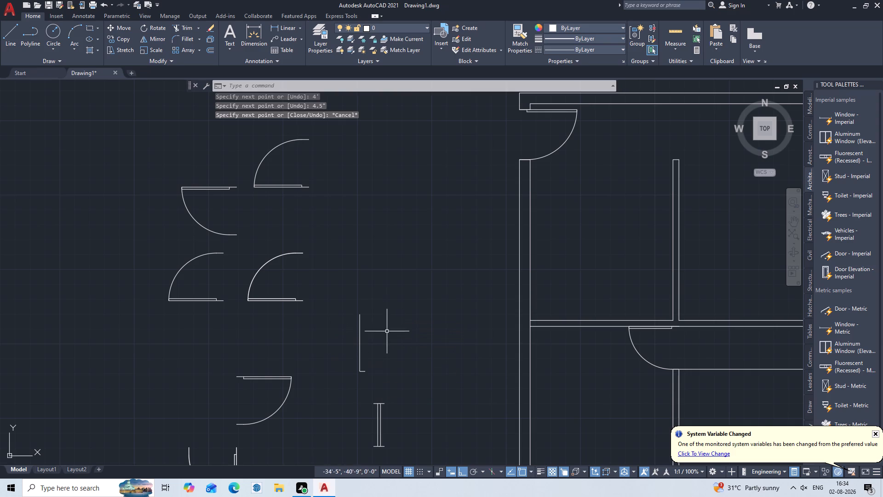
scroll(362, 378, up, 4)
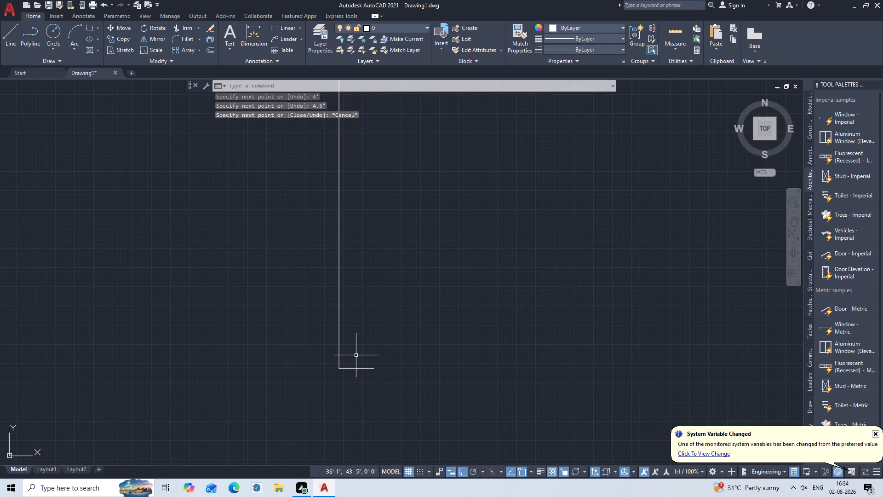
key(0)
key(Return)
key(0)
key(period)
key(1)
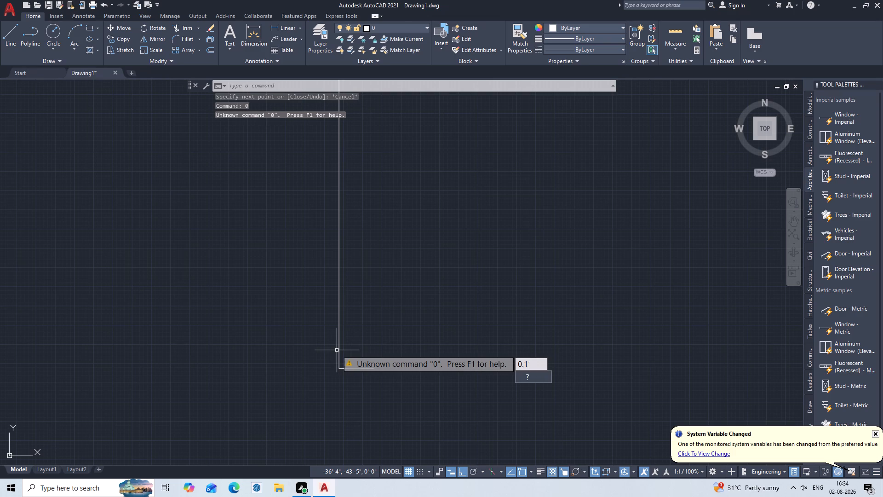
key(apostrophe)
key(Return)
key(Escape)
Offset the 4' vertical line by 0.1' to its east and west sides.
key(o)
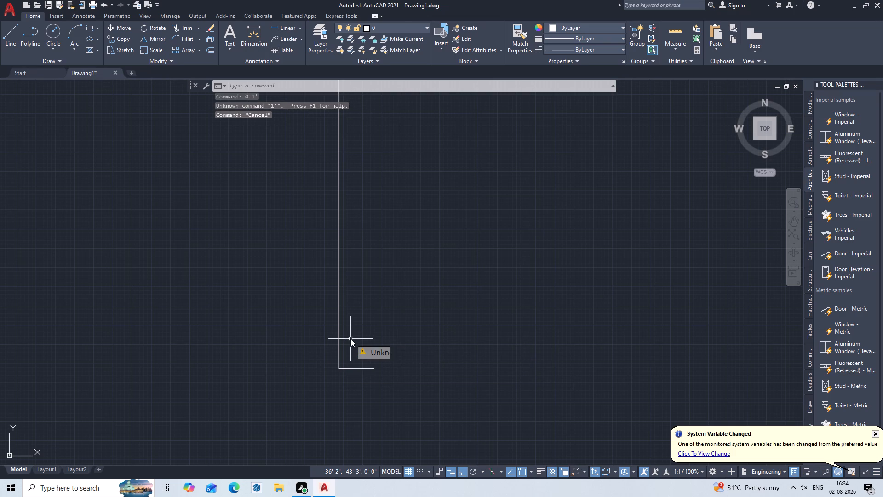
key(Return)
key(0)
text(.1)
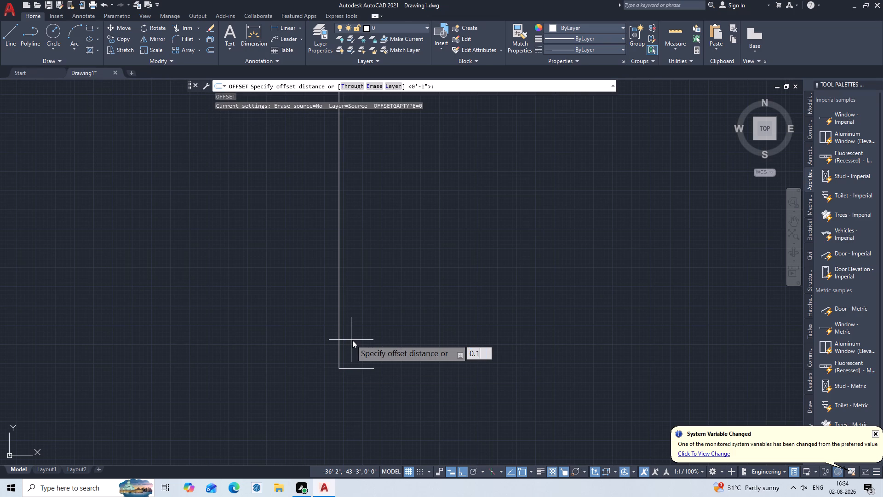
key(apostrophe)
key(Return)
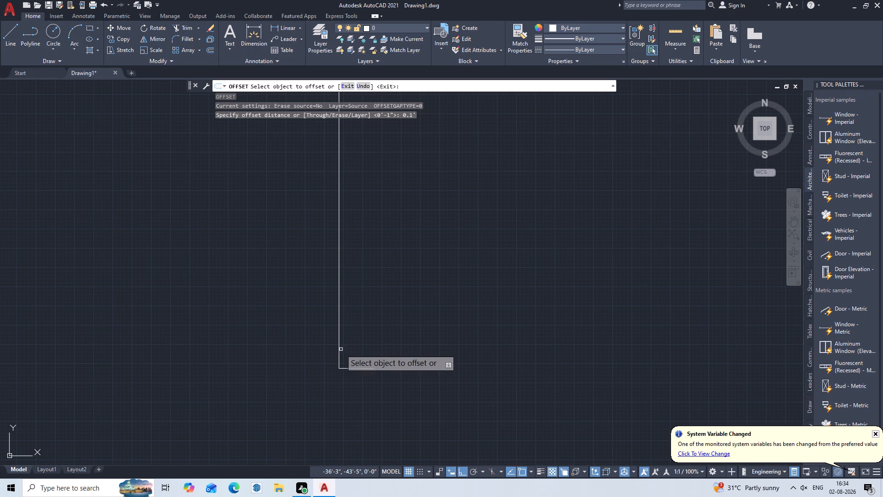
click(339, 351)
click(348, 351)
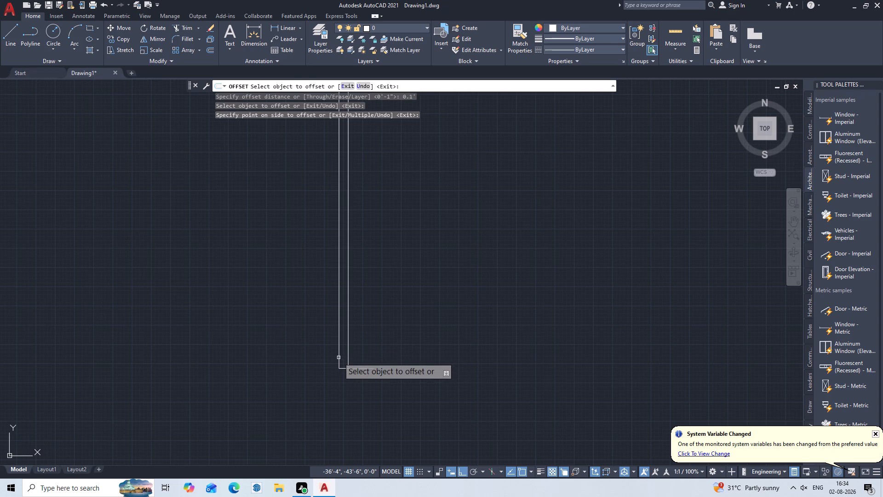
click(338, 358)
double_click(321, 358)
key(Escape)
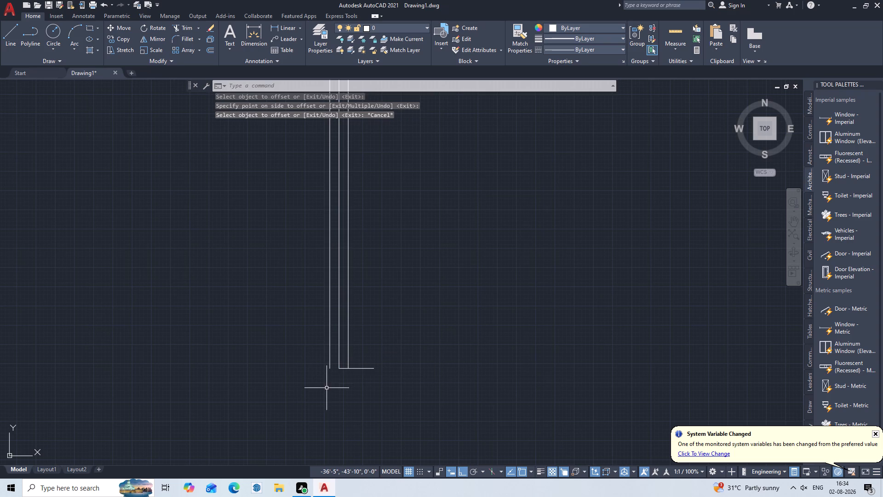
Draw a 4.5" horizontal line west from the bottom endpoint of the original 4' line.
key(l)
key(Return)
click(340, 370)
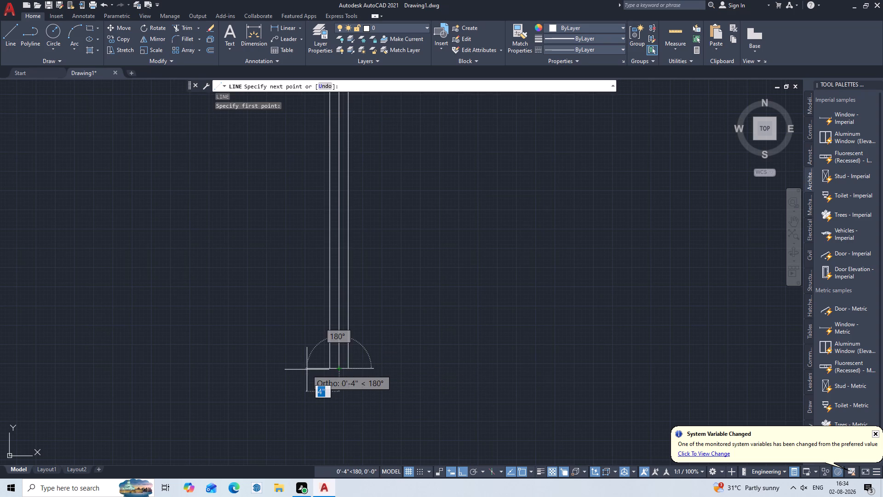
key(4)
key(period)
key(5)
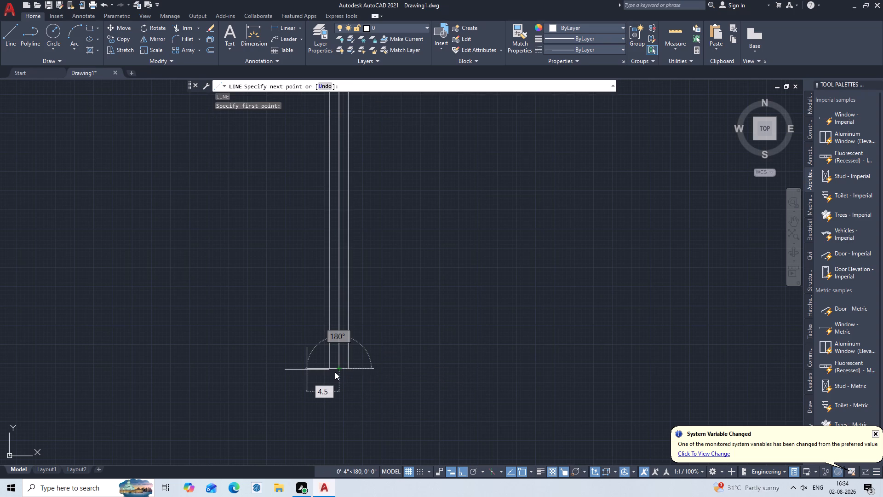
key(shift+quotedbl)
key(Return)
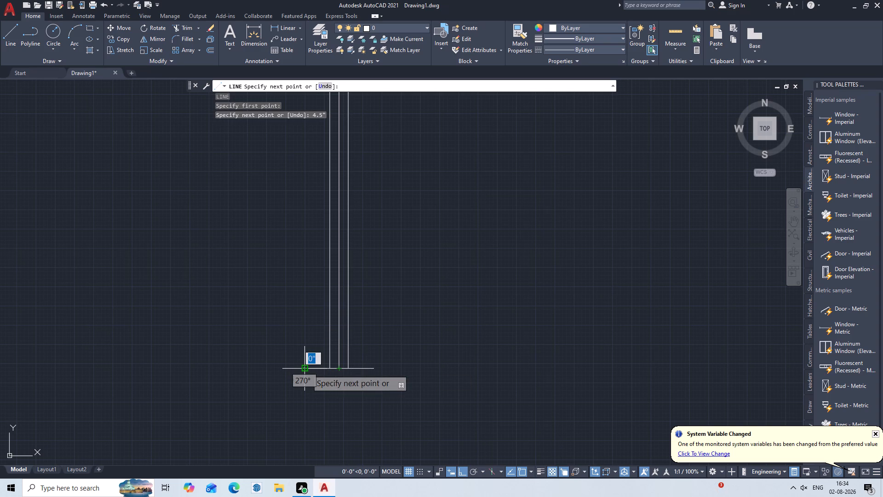
key(Escape)
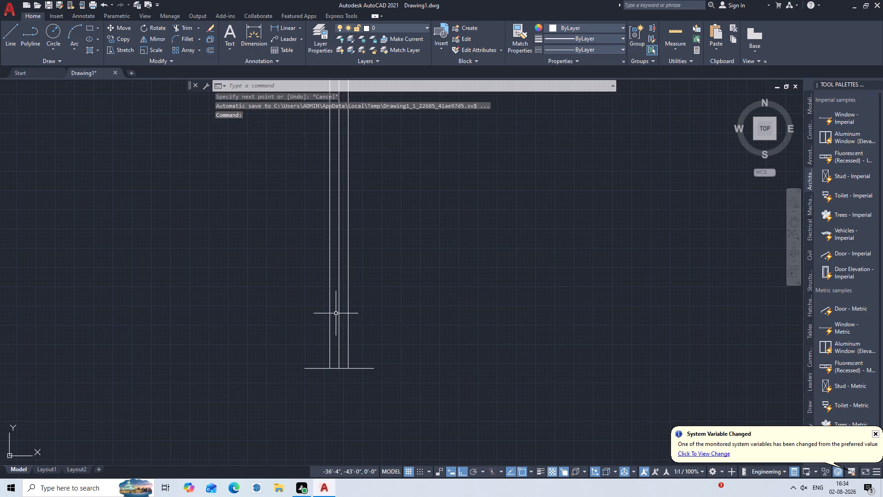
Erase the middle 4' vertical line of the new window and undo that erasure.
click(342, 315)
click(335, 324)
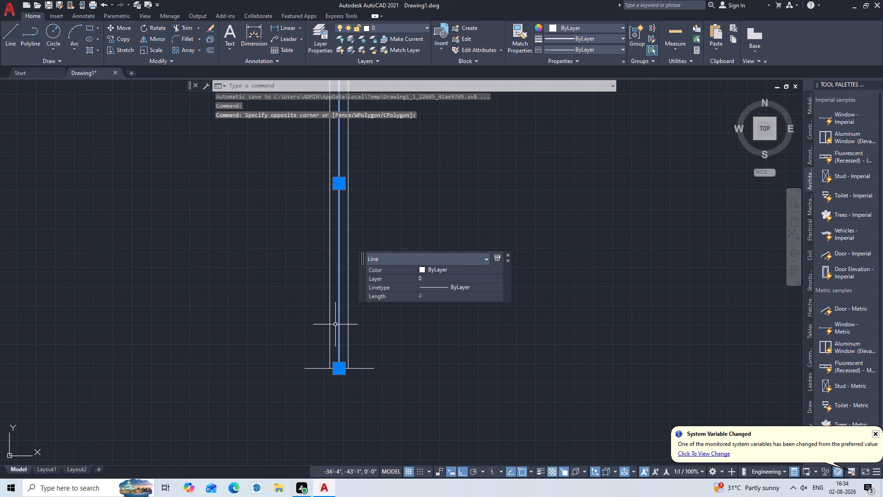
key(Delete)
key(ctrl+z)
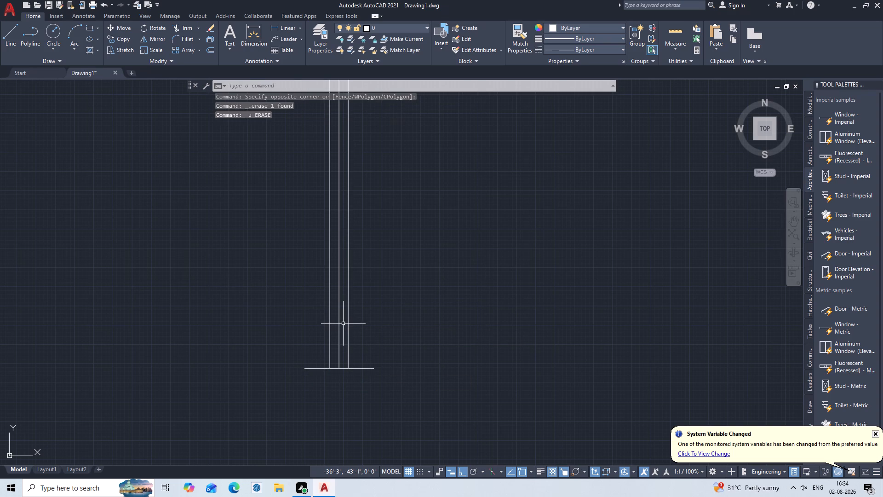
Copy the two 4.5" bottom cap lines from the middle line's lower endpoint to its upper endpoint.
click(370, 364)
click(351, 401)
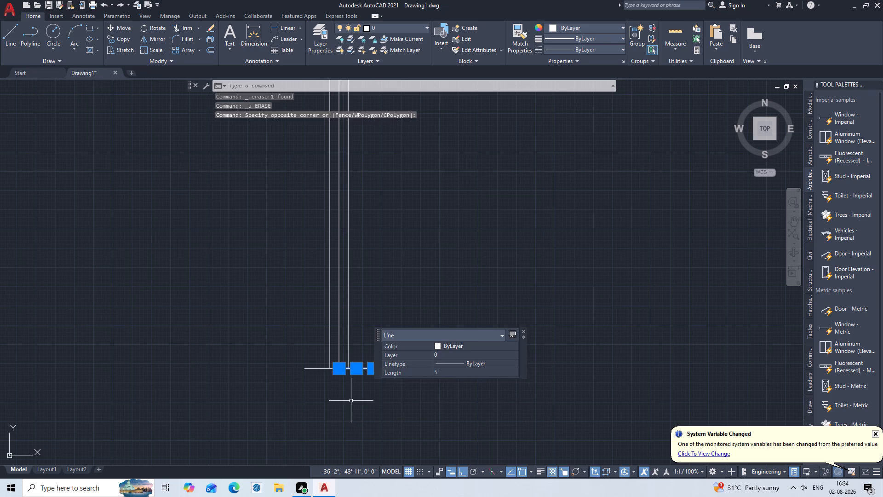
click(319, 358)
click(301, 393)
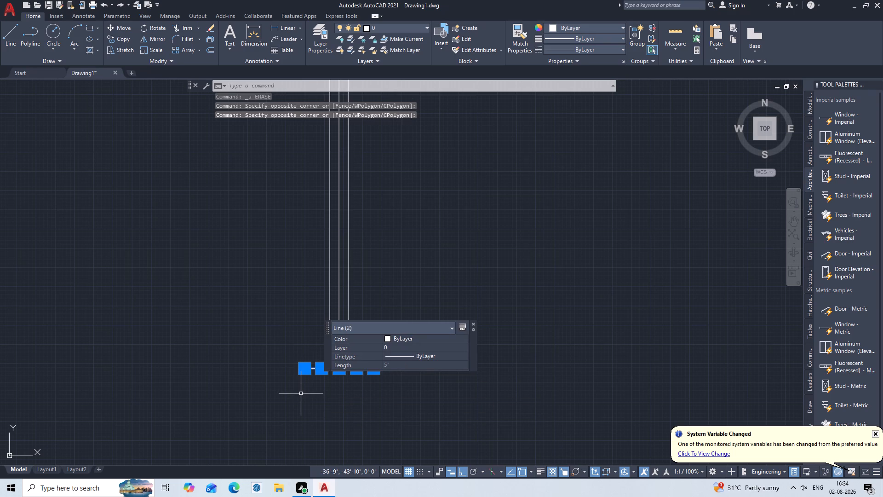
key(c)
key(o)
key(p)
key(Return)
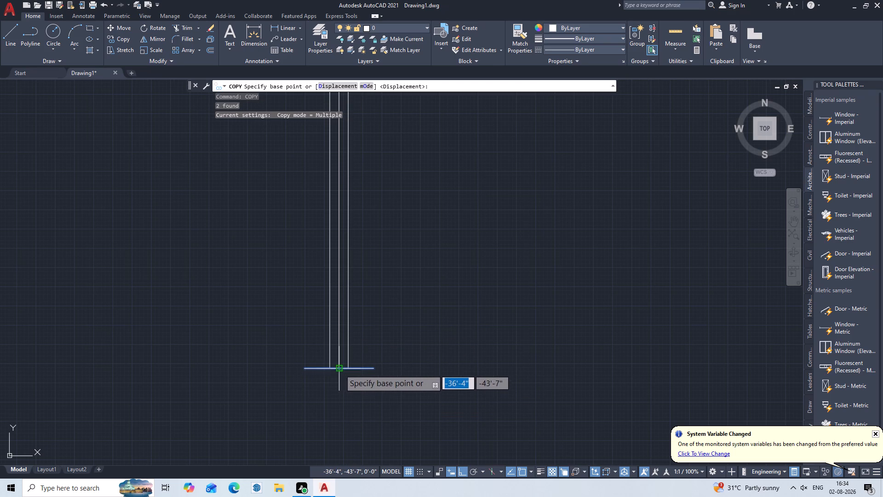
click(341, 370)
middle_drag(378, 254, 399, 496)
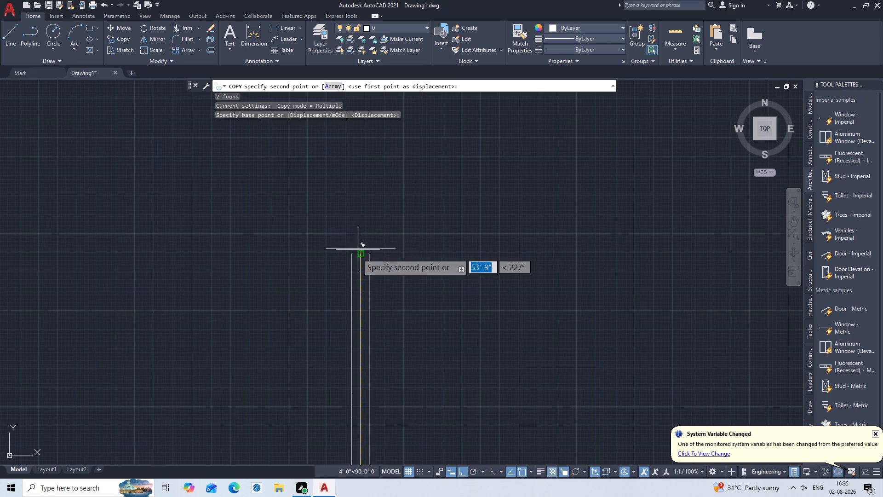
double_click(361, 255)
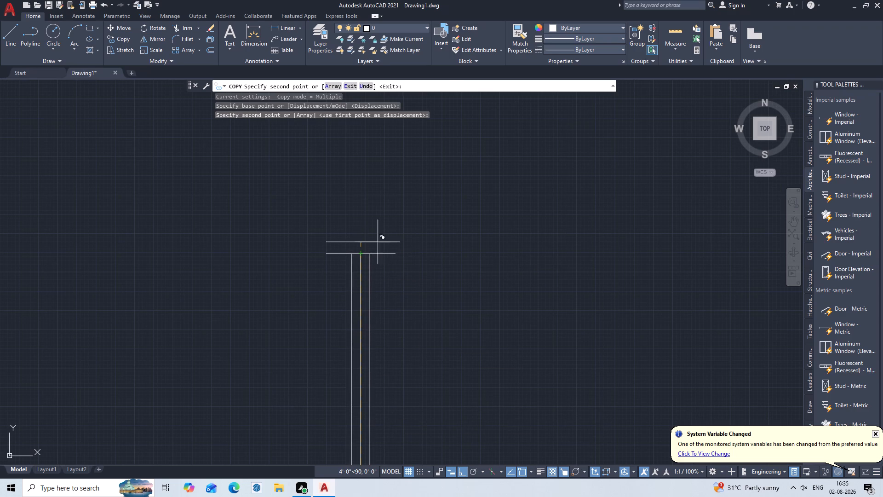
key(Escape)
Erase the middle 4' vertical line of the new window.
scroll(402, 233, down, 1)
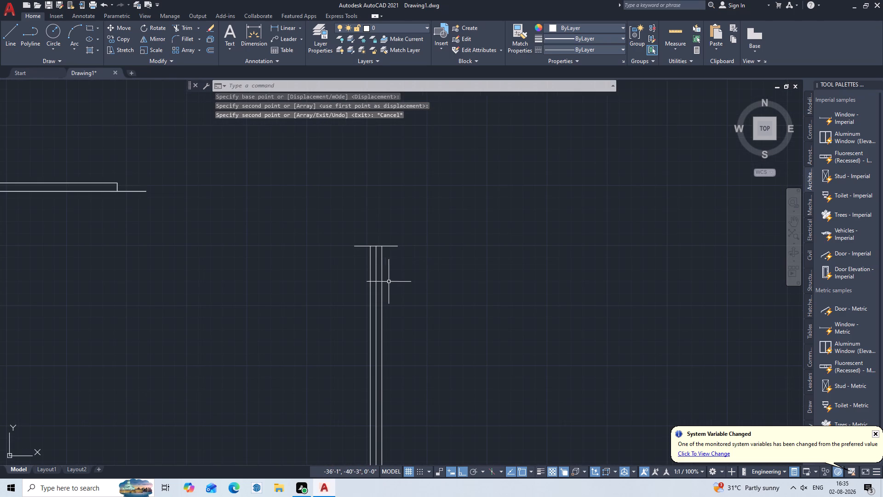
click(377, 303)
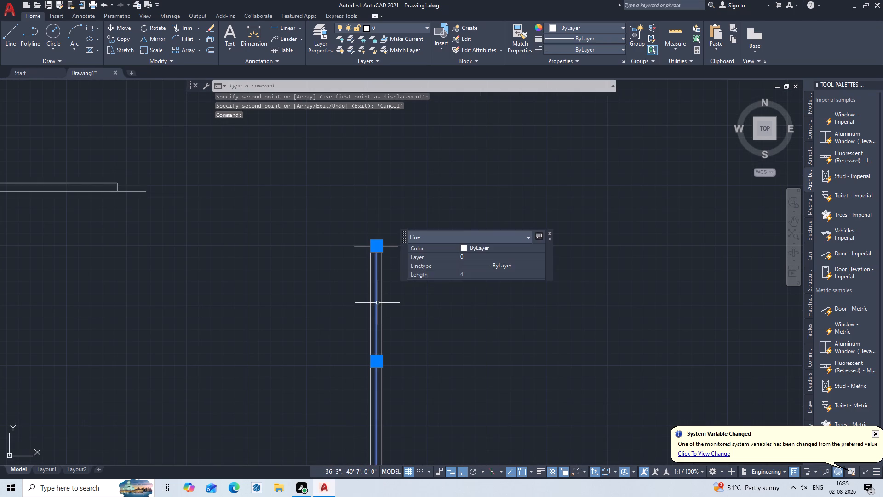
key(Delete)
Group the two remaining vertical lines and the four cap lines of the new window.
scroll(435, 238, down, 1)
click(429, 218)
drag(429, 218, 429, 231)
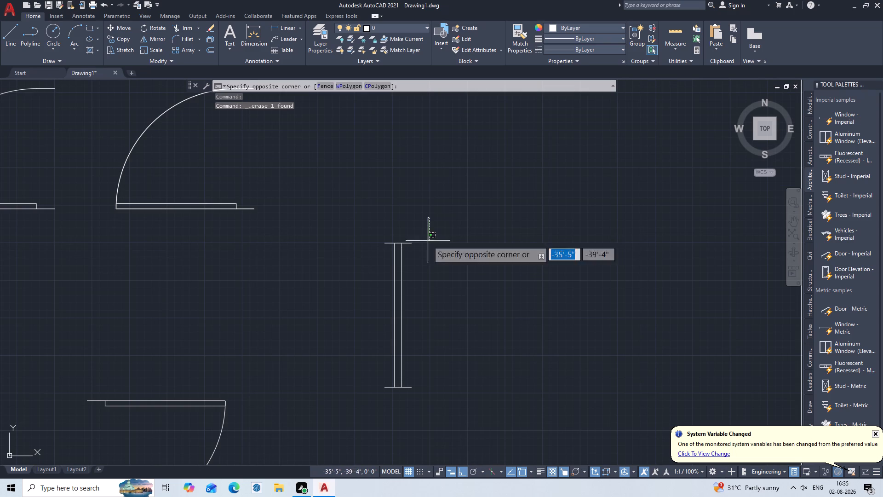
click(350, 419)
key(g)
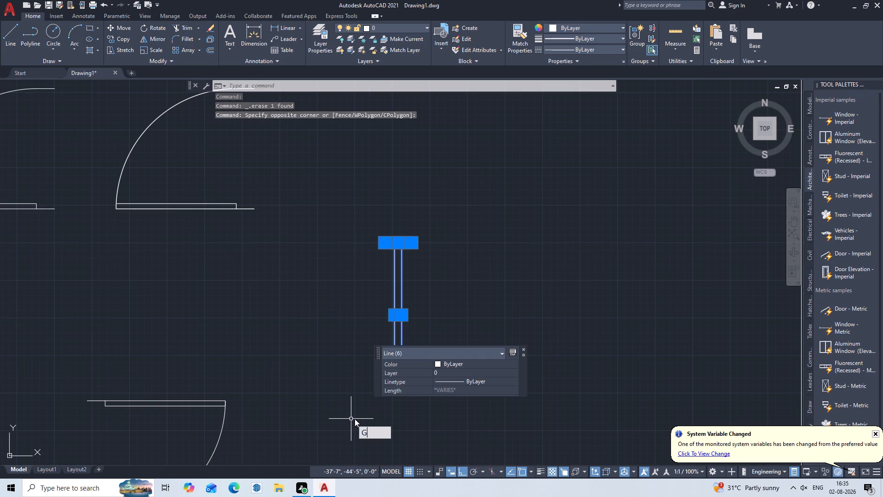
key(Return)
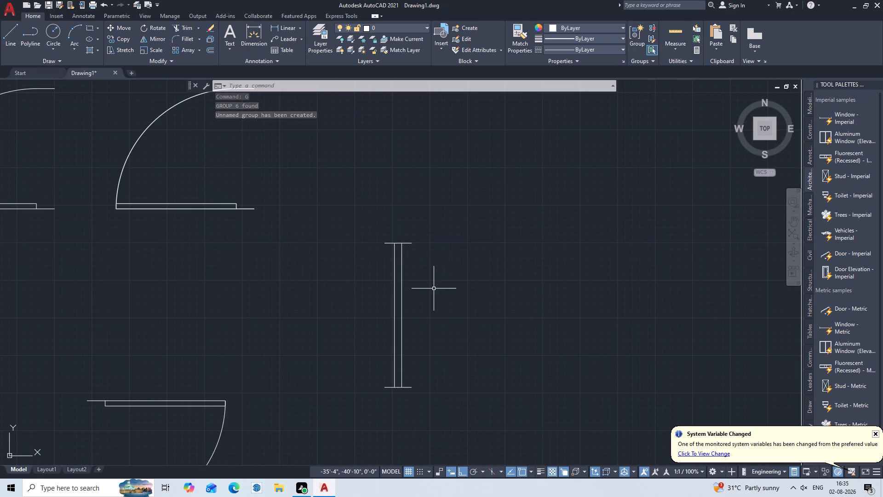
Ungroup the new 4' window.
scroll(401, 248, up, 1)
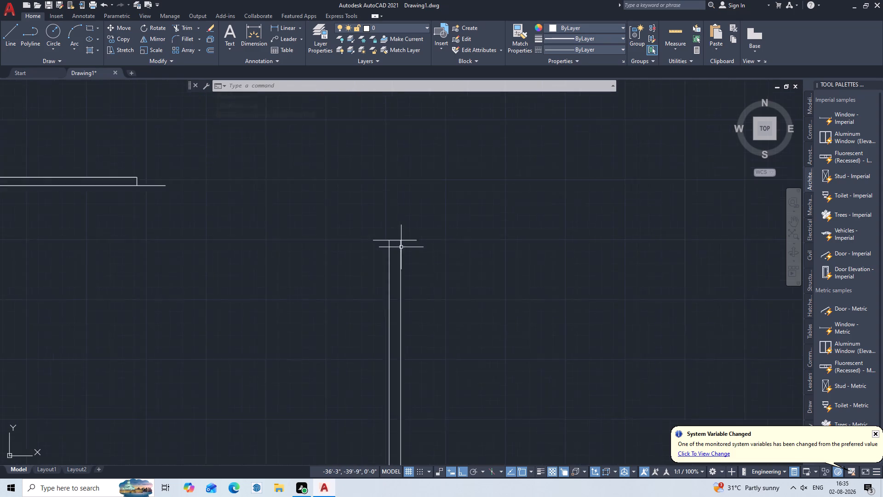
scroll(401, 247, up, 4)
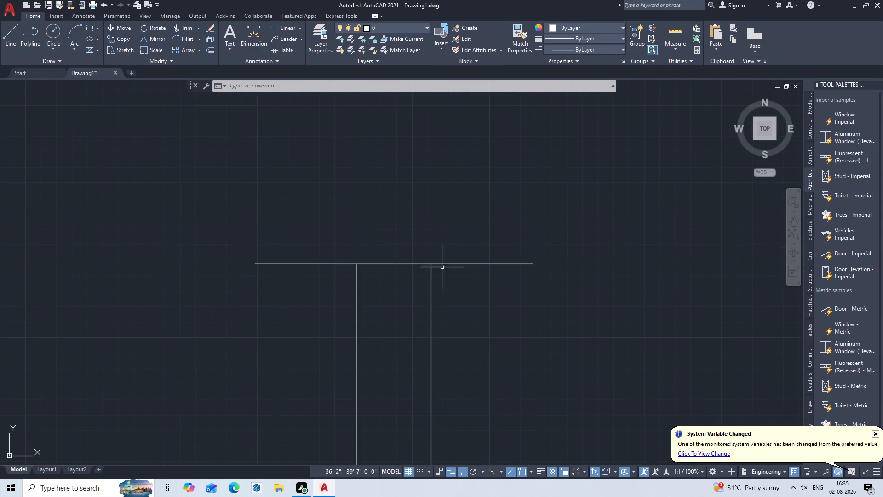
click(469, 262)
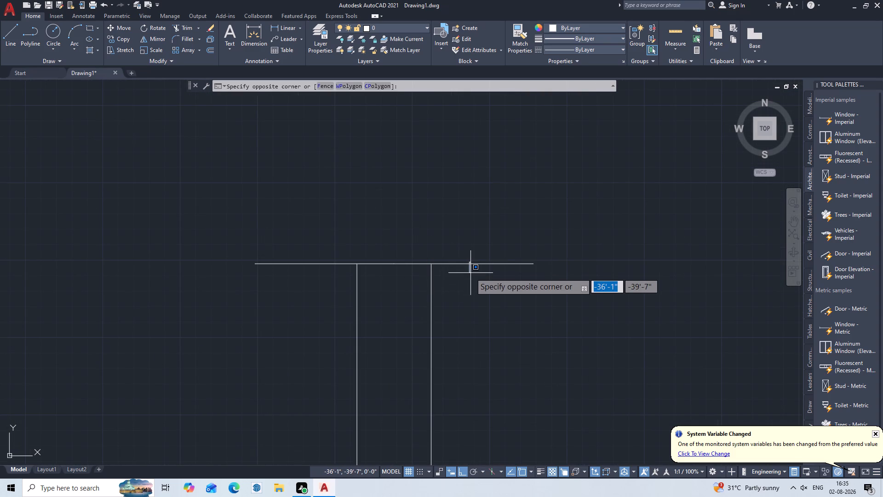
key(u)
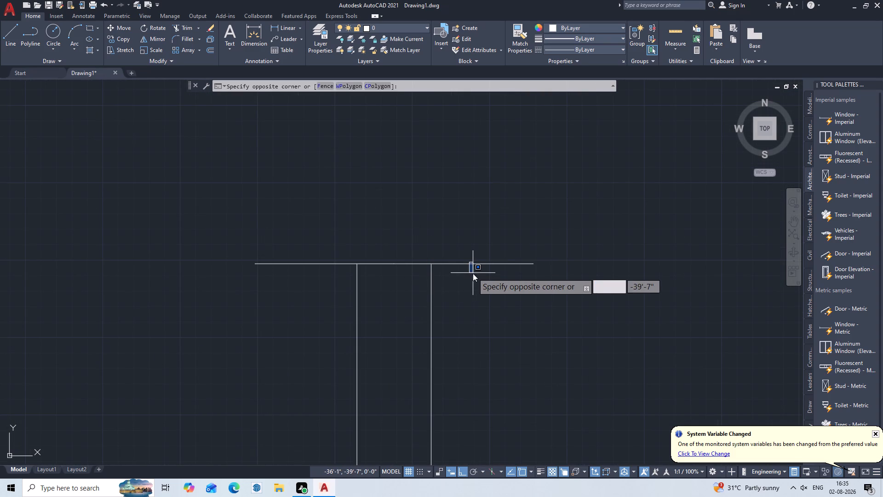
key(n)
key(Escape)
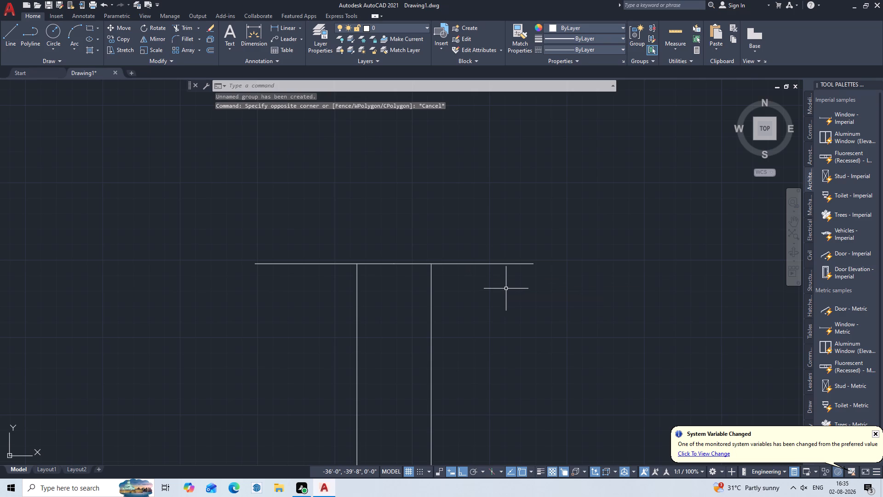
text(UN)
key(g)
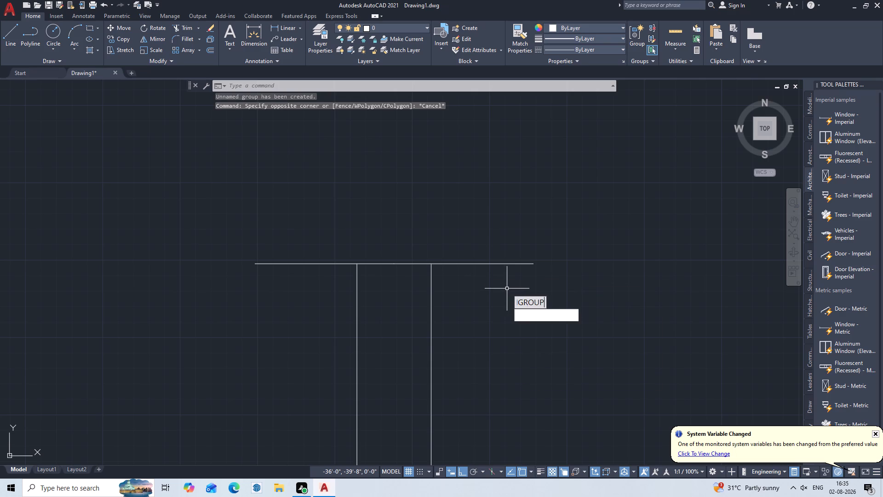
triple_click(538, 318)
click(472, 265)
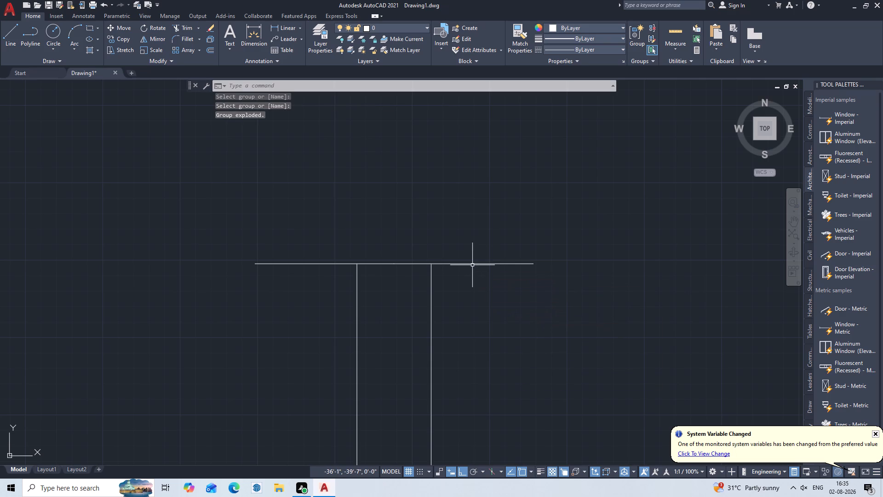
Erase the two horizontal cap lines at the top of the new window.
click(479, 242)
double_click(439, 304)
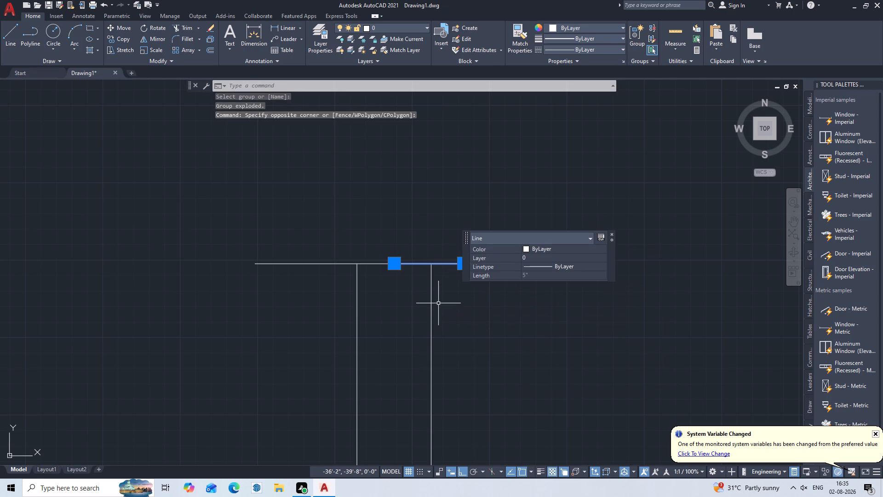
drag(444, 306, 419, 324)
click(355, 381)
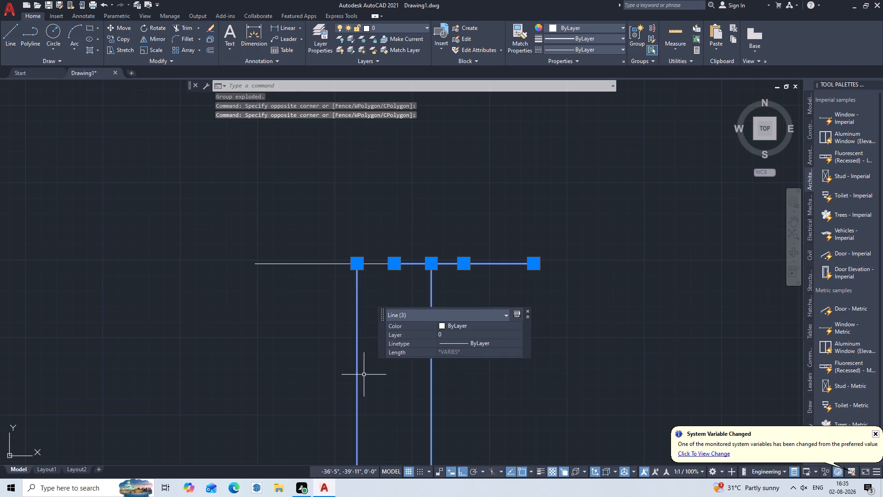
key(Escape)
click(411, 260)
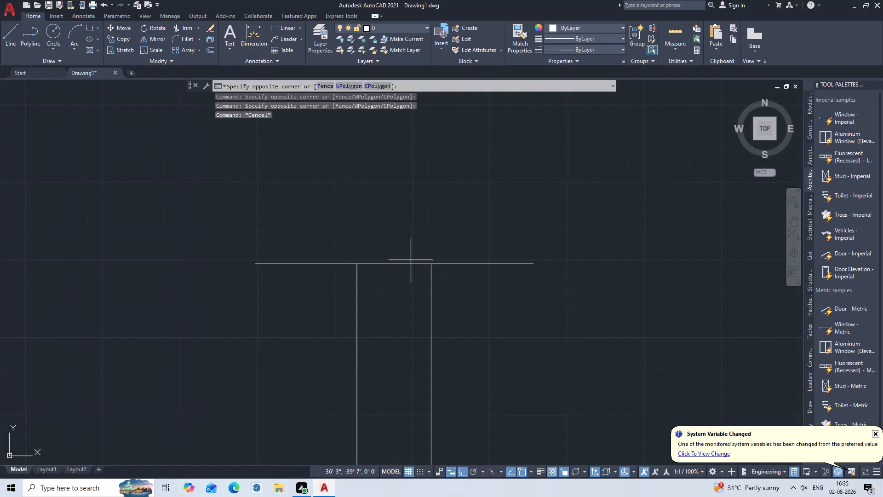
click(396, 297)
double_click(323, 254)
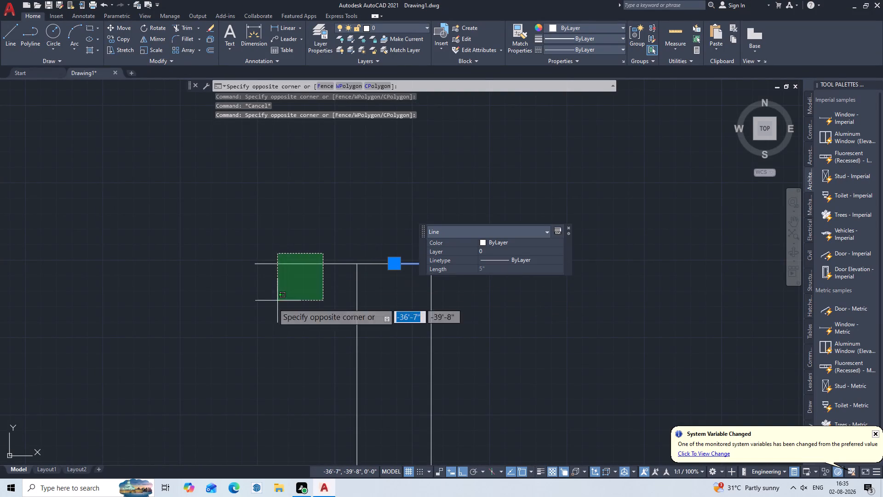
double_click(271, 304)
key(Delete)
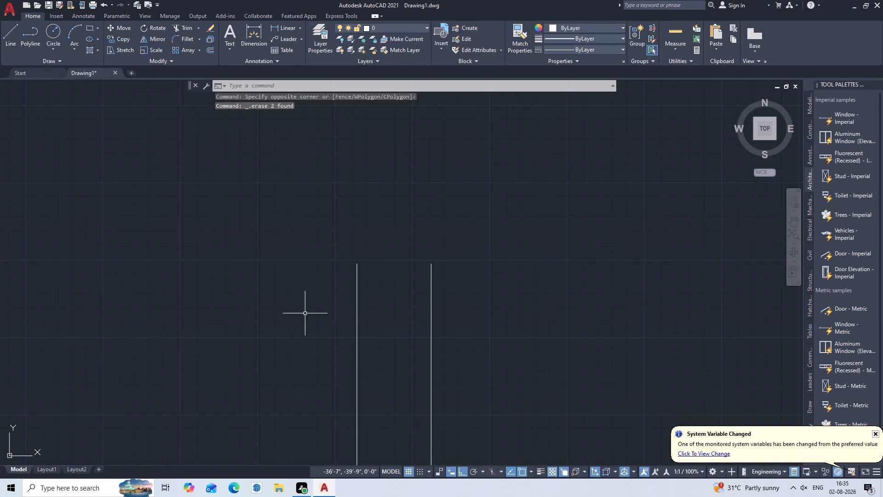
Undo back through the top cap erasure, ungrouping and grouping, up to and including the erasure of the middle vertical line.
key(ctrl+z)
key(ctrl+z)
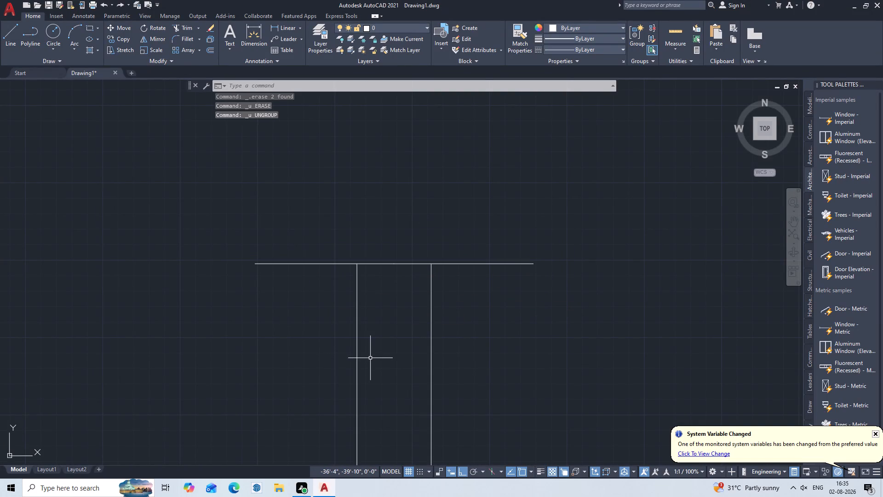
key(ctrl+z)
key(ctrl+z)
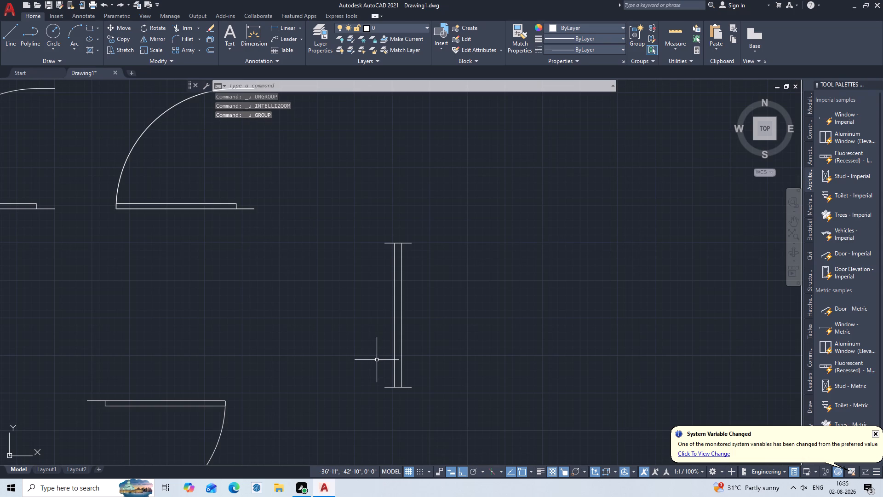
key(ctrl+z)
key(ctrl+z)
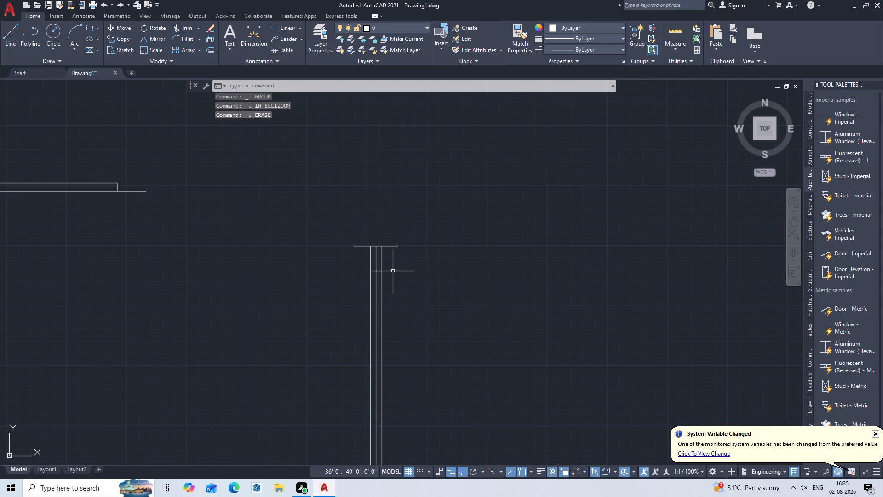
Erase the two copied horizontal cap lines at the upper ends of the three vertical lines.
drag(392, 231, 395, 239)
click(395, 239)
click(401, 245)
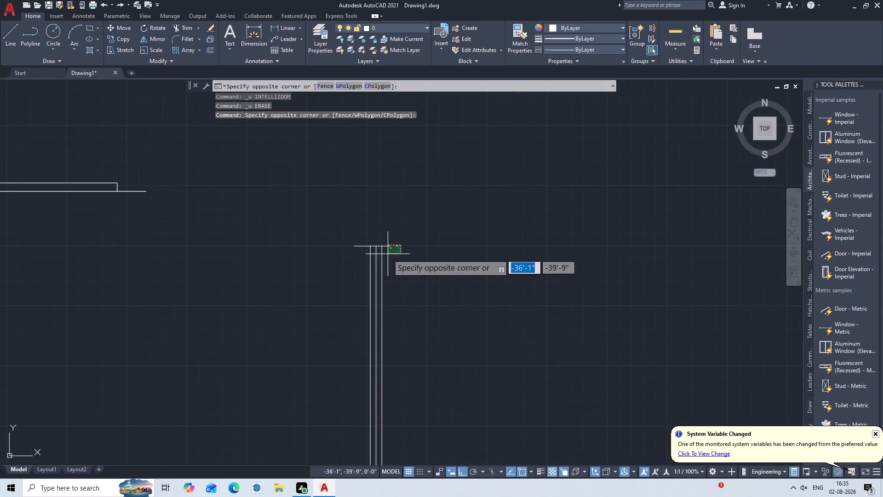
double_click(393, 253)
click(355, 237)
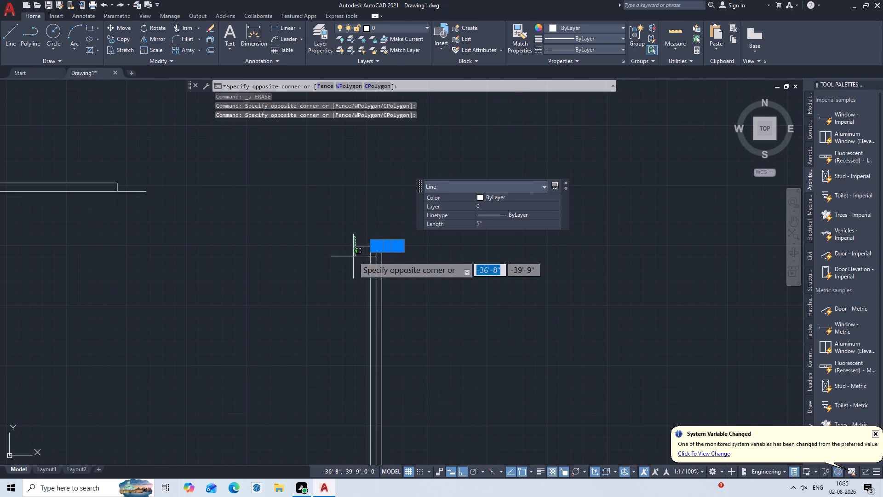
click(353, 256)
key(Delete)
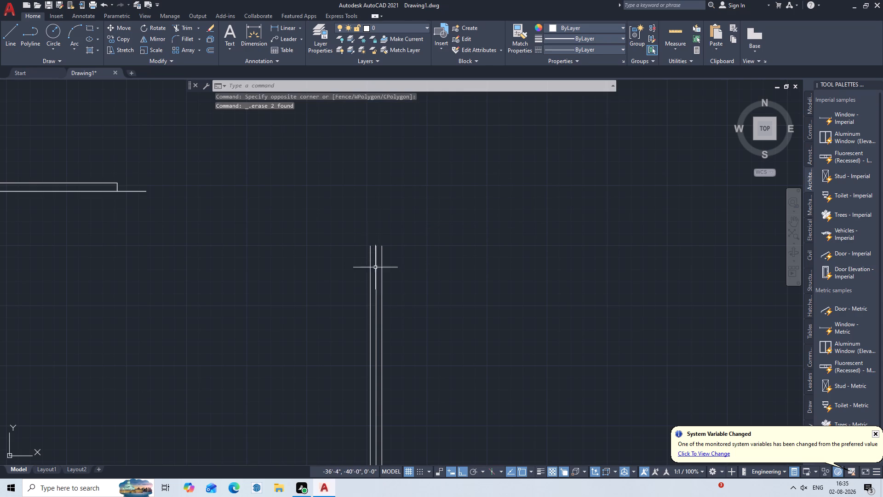
Erase the two horizontal cap lines at the lower ends of the three vertical lines.
scroll(369, 251, up, 2)
middle_drag(391, 313, 406, 174)
scroll(413, 256, down, 1)
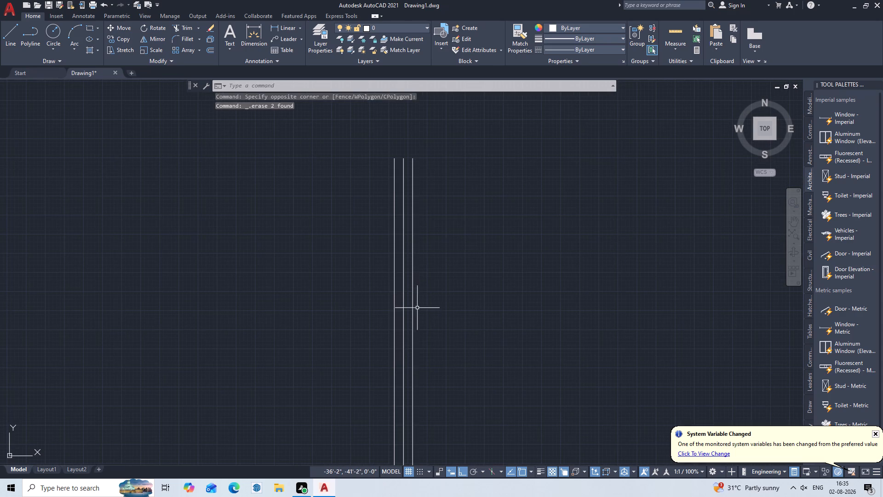
middle_drag(413, 359, 424, 181)
click(455, 335)
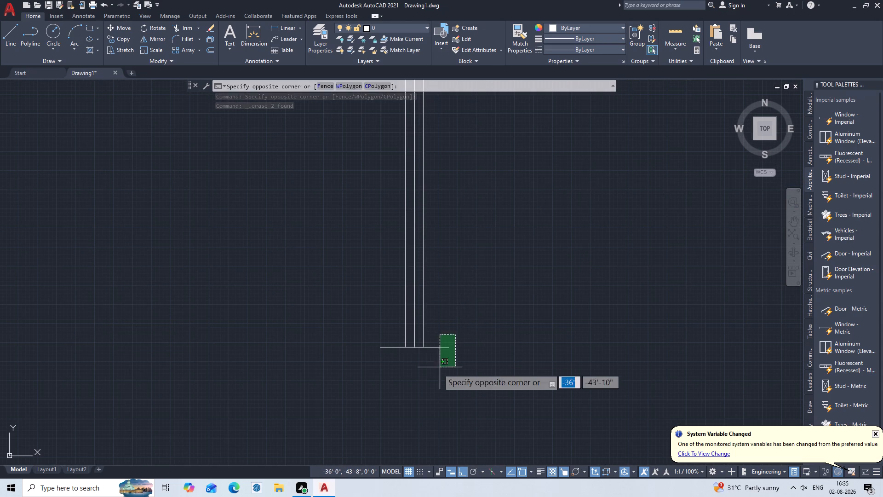
click(438, 374)
drag(395, 332, 392, 340)
click(377, 365)
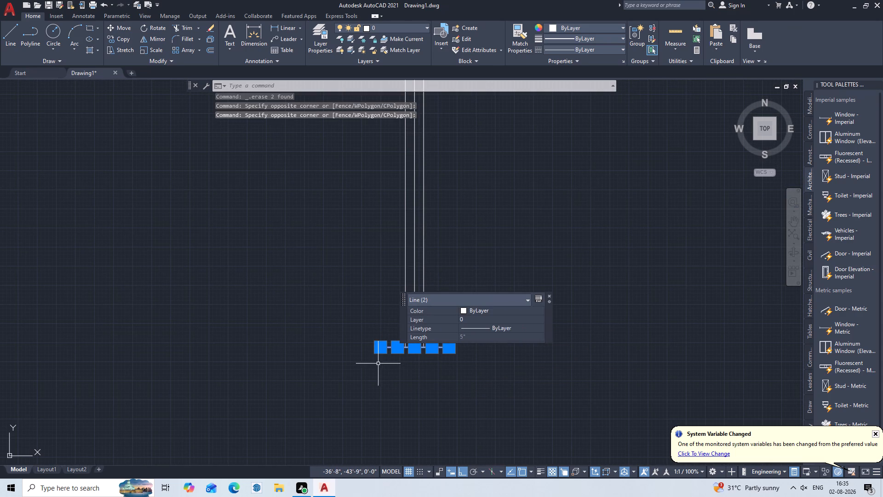
key(Delete)
Draw a 2.5" horizontal line east from the bottom endpoint of the middle 4' vertical line.
scroll(398, 369, up, 2)
key(l)
key(Return)
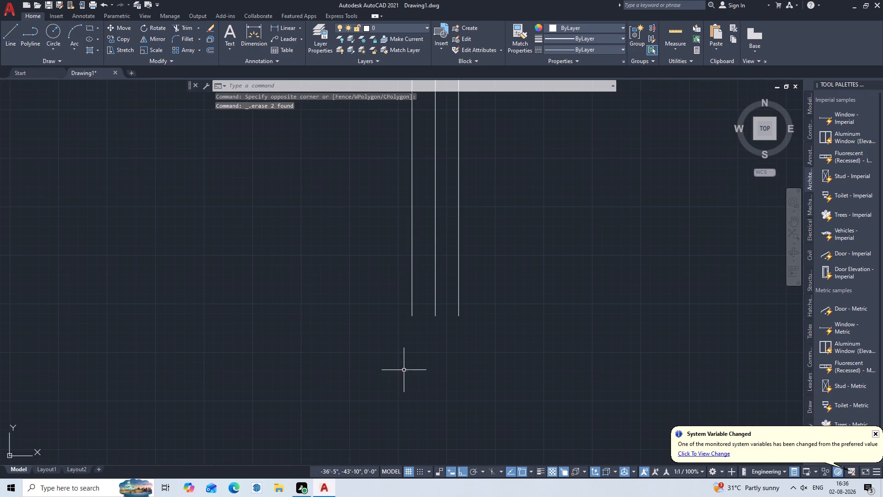
double_click(433, 318)
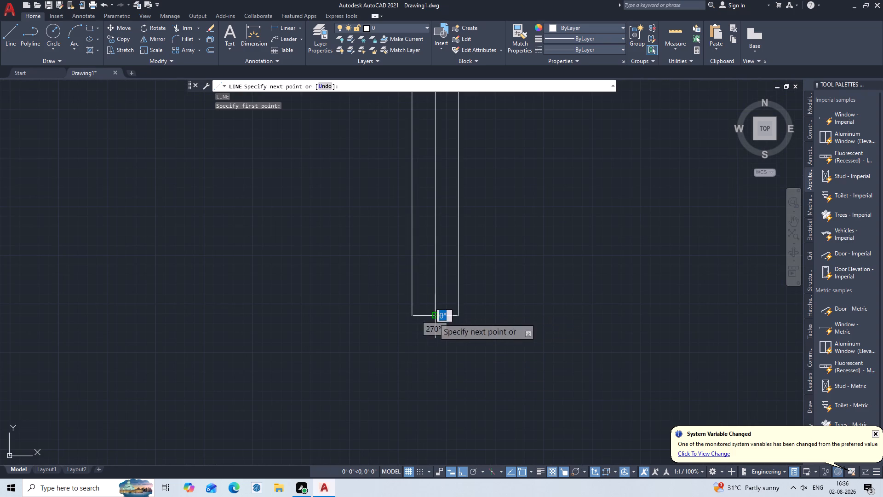
text(2.5)
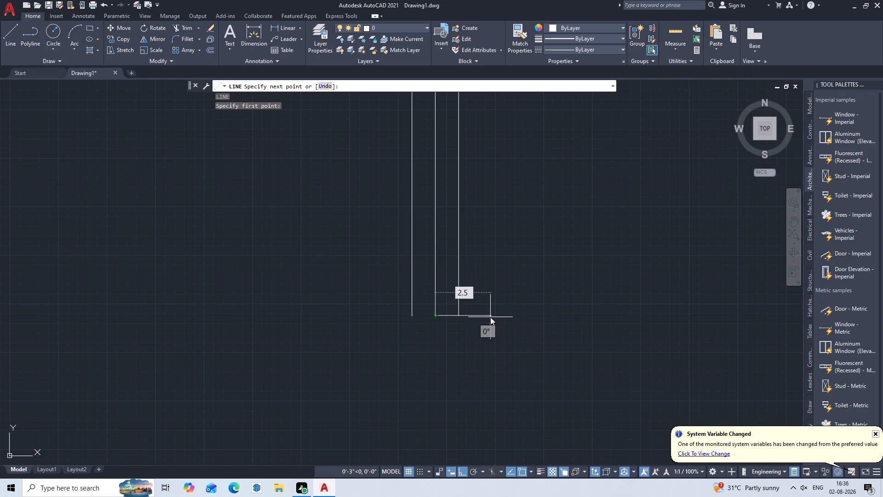
key(Return)
key(Escape)
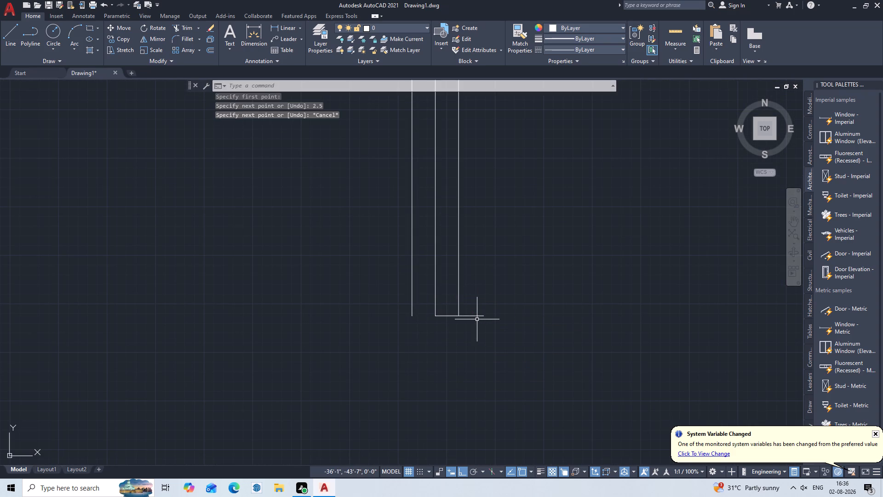
Draw a 2.5" horizontal line west from the bottom endpoint of the middle 4' vertical line.
key(Return)
click(436, 317)
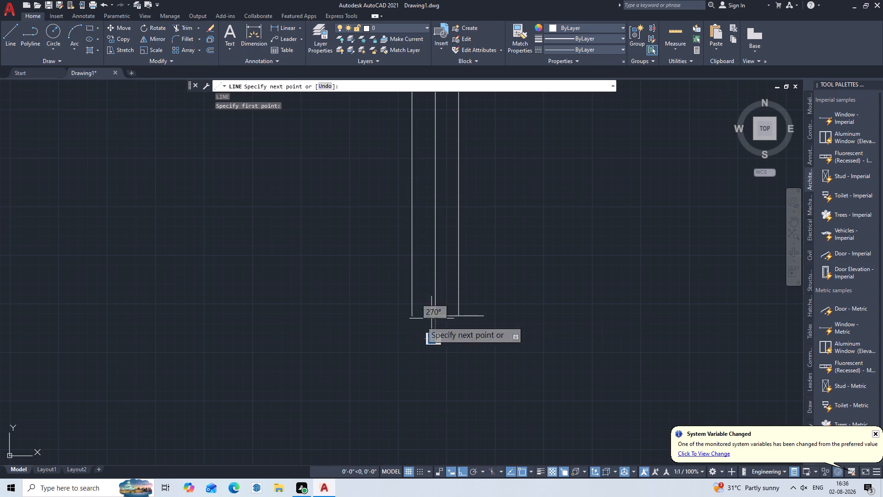
text(2.5)
key(Return)
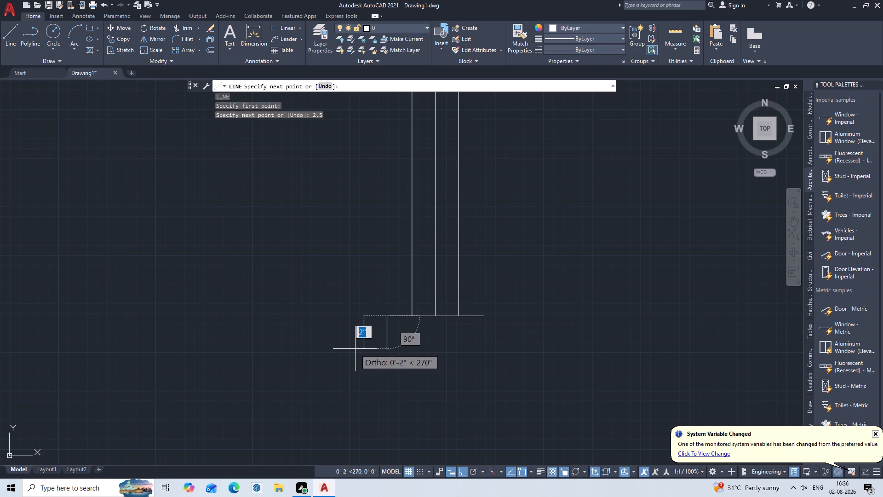
key(Escape)
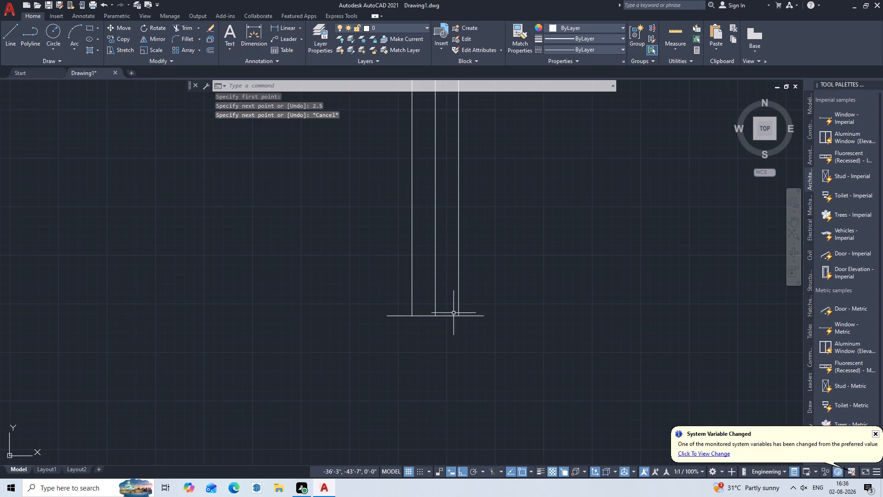
Copy the two 2.5" cap lines from the bottom endpoint to the top endpoint of the middle vertical line.
click(452, 311)
click(440, 330)
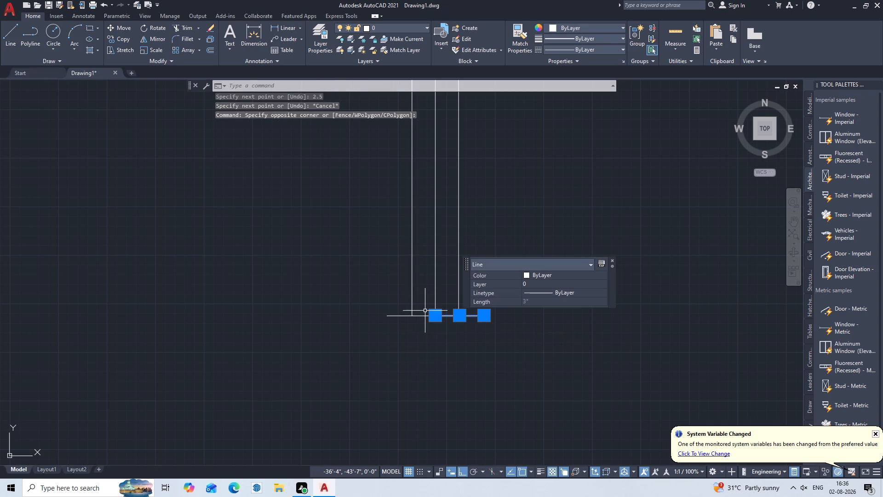
double_click(403, 306)
click(357, 380)
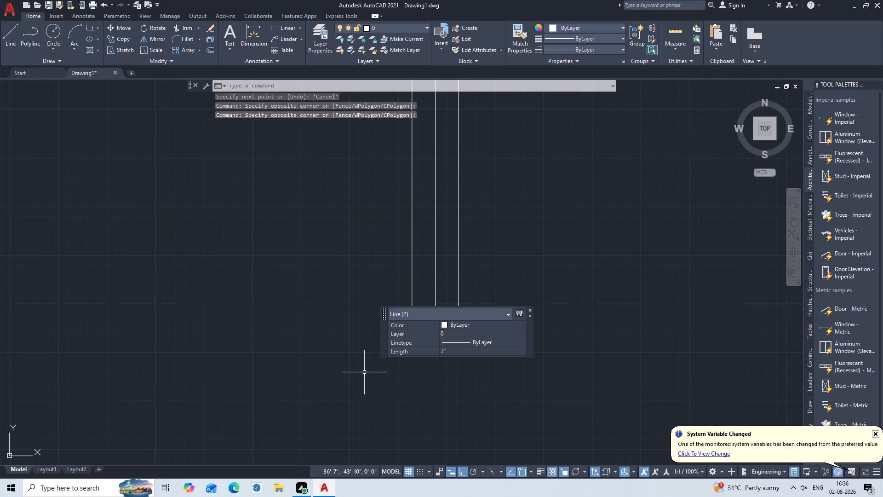
text(COP)
key(Return)
click(437, 316)
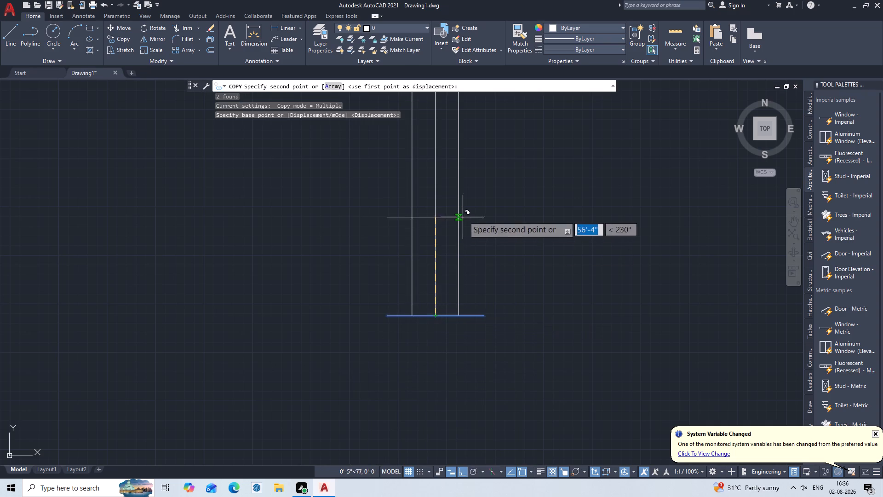
middle_drag(466, 209, 372, 496)
middle_drag(333, 246, 361, 459)
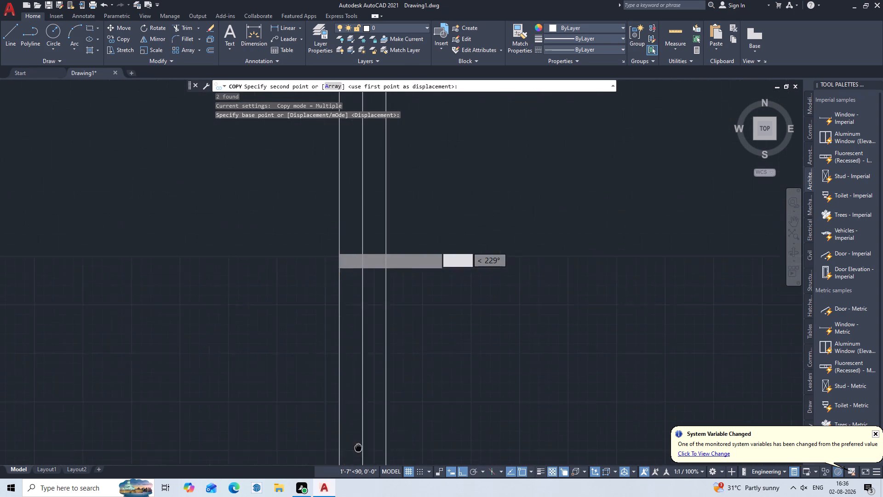
middle_drag(361, 459, 365, 470)
scroll(374, 381, down, 2)
middle_drag(376, 279, 384, 359)
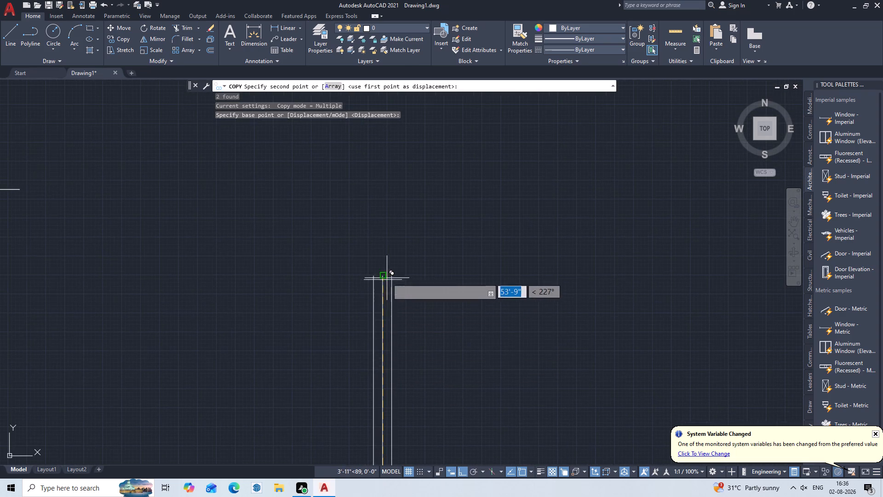
scroll(384, 270, up, 2)
click(374, 285)
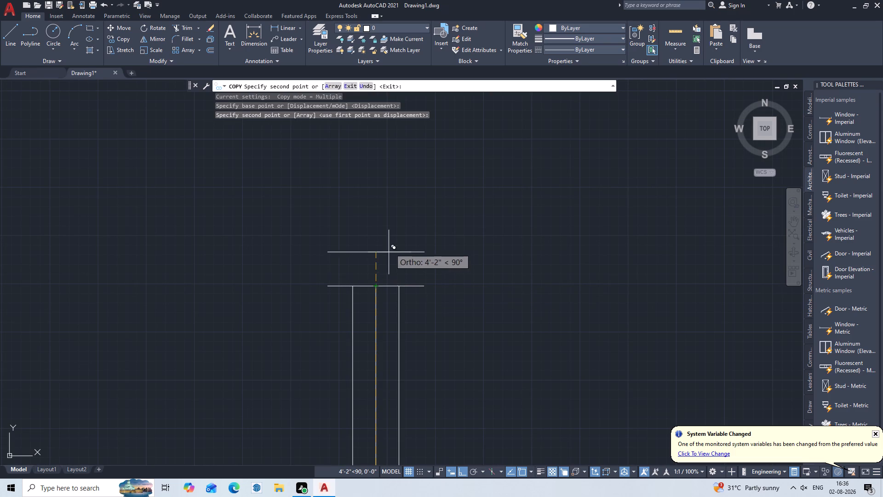
key(Escape)
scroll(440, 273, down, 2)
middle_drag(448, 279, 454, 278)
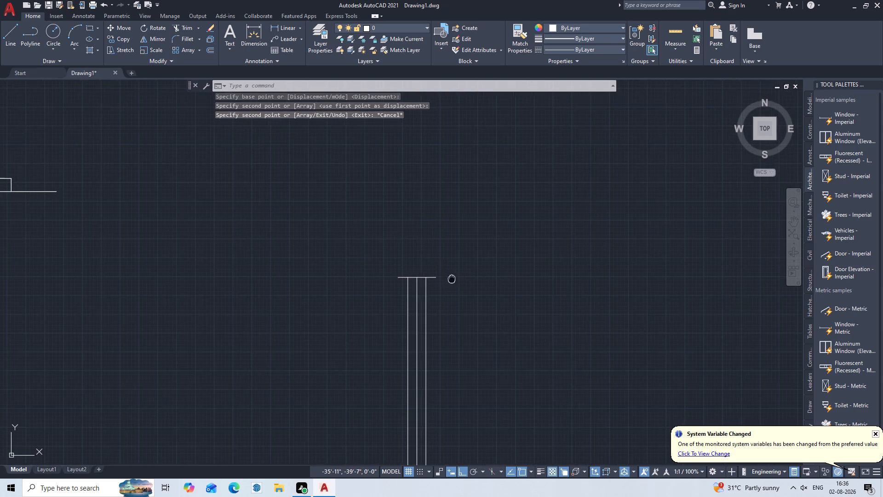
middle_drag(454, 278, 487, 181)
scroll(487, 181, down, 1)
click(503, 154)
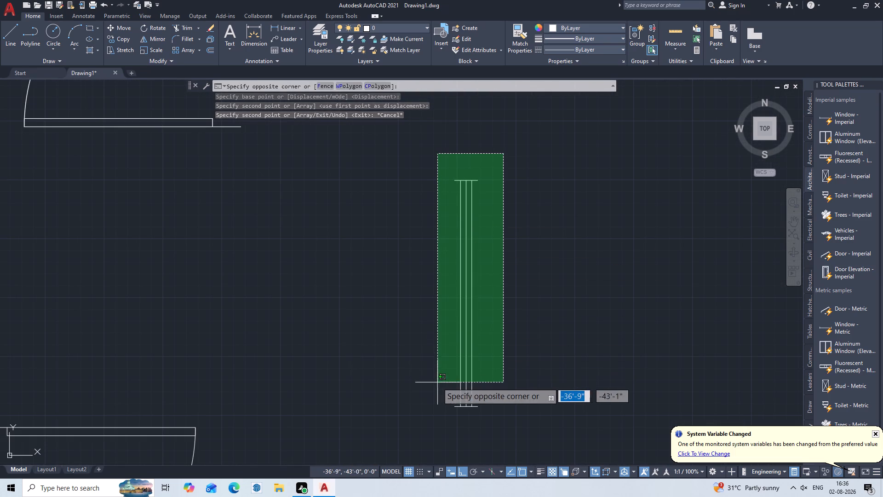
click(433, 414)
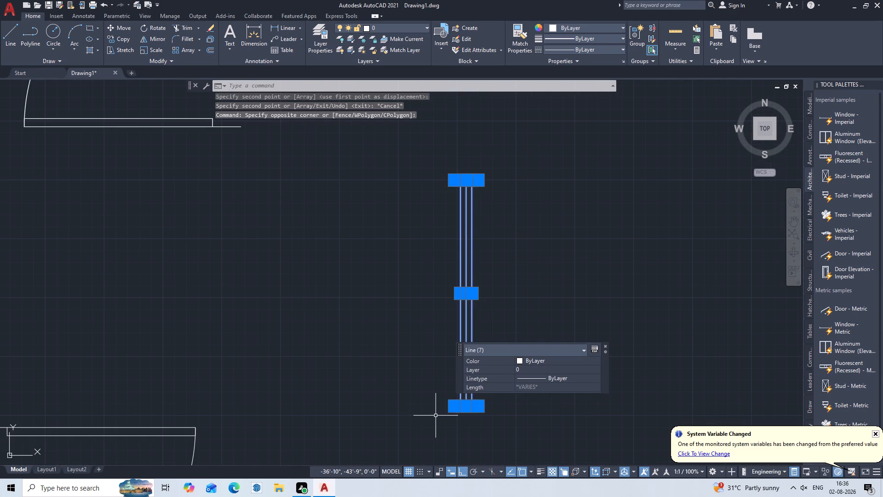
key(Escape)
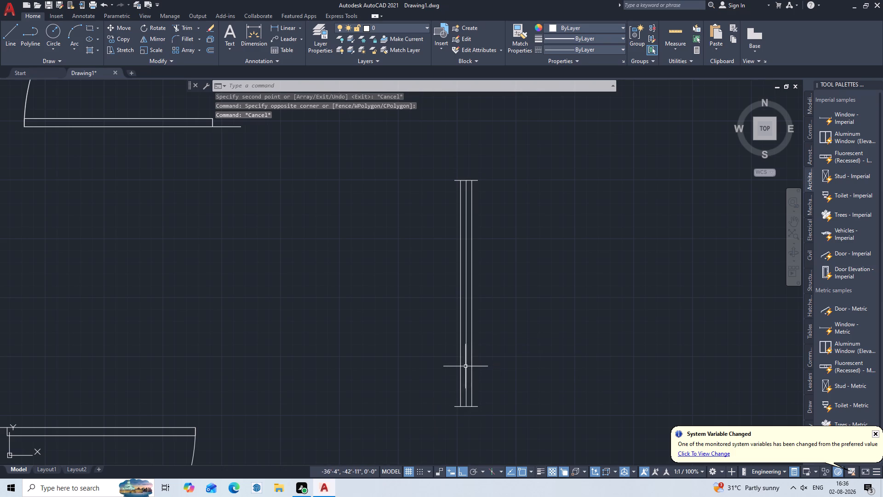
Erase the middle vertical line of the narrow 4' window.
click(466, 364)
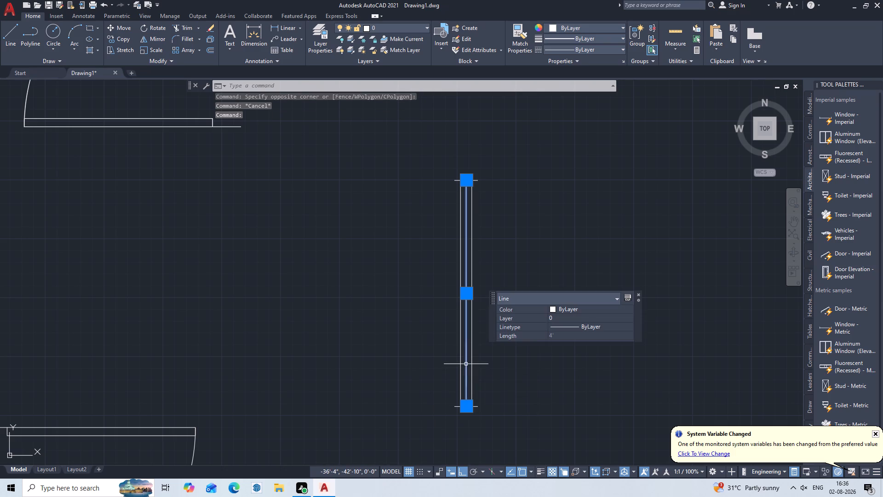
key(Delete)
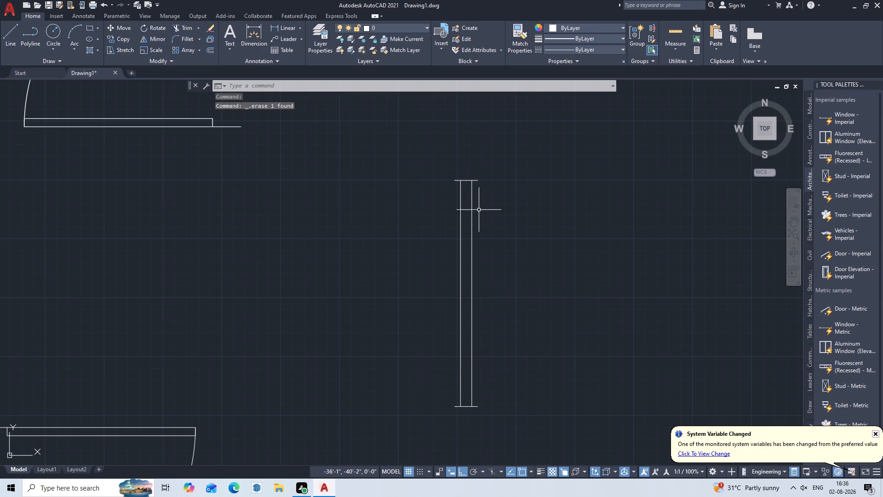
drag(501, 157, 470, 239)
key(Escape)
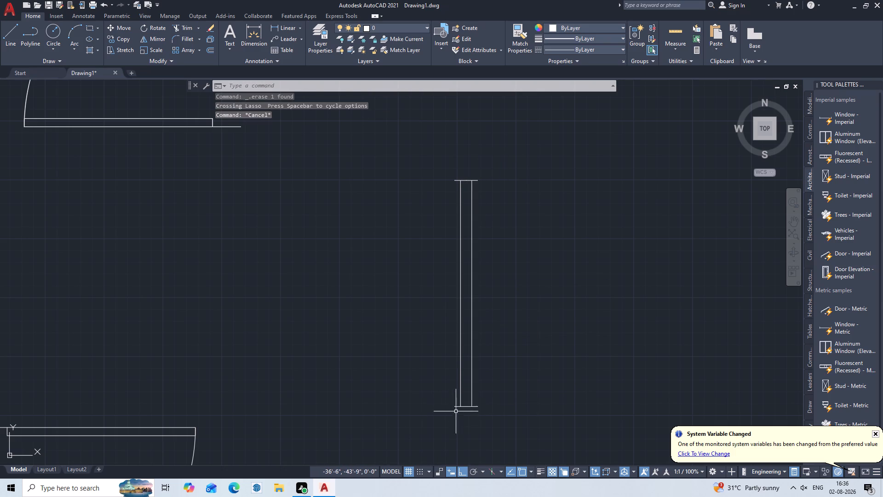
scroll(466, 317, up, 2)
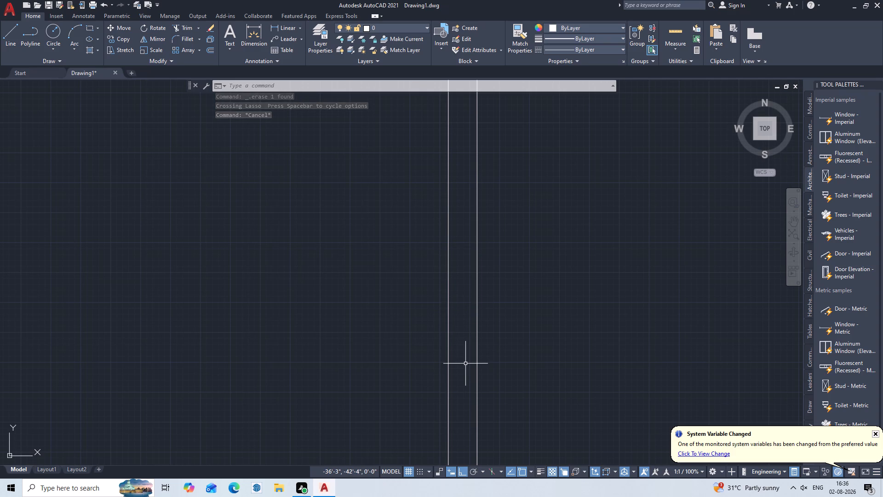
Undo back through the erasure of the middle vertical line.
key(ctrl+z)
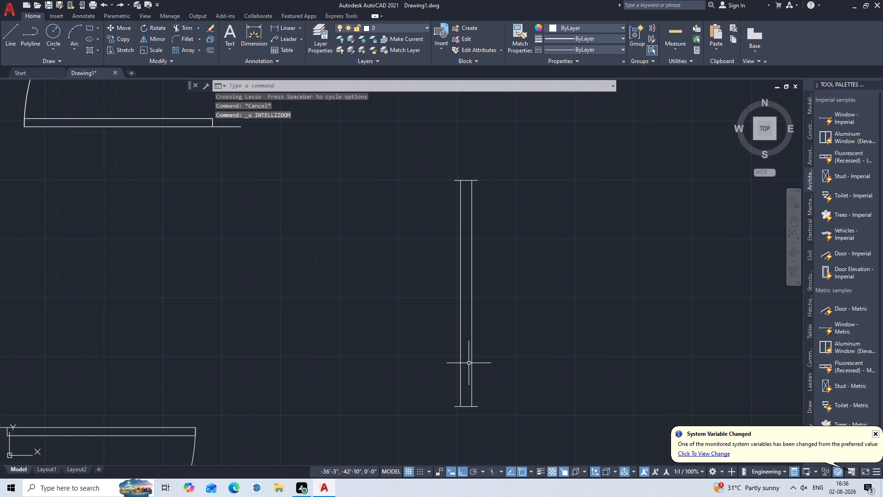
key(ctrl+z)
Erase the two outer vertical lines of the narrow 4' window, keeping the middle one.
click(472, 353)
click(461, 360)
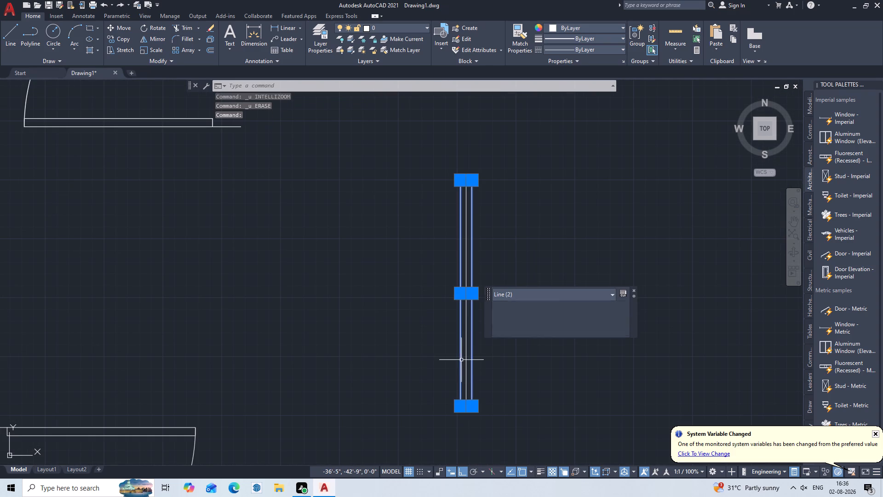
key(Delete)
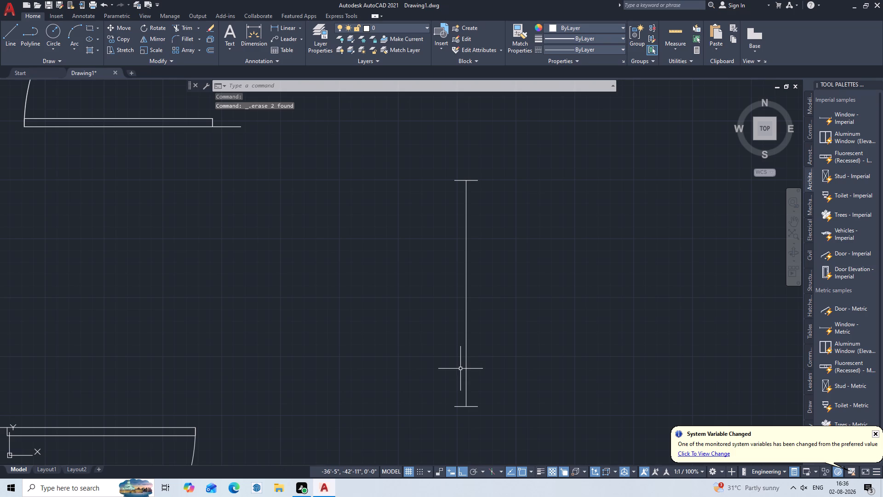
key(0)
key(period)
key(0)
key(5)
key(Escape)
Offset the remaining vertical line by 0.05" repeatedly to make three closely spaced vertical lines.
key(o)
key(Return)
text(0.)
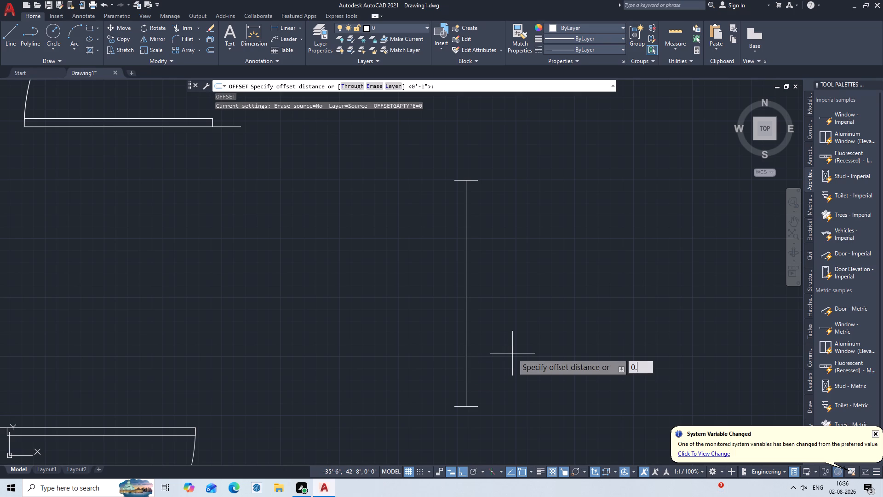
key(0)
key(5)
key(shift+quotedbl)
key(Return)
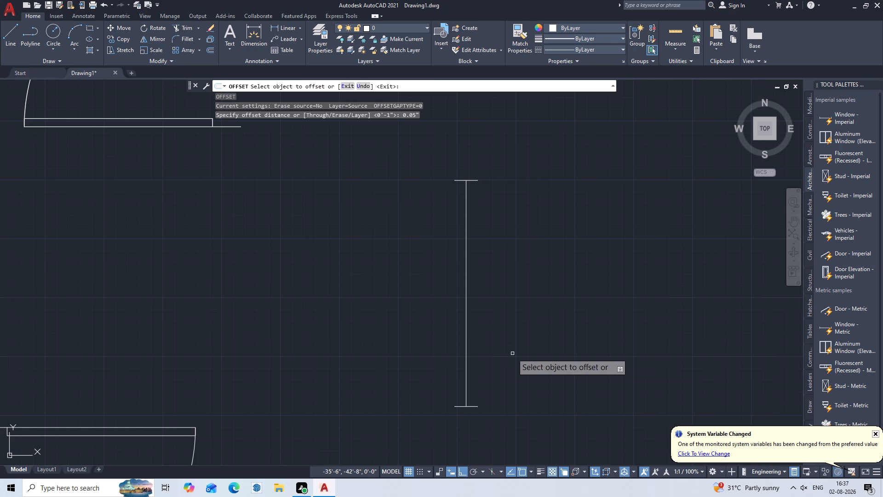
click(465, 386)
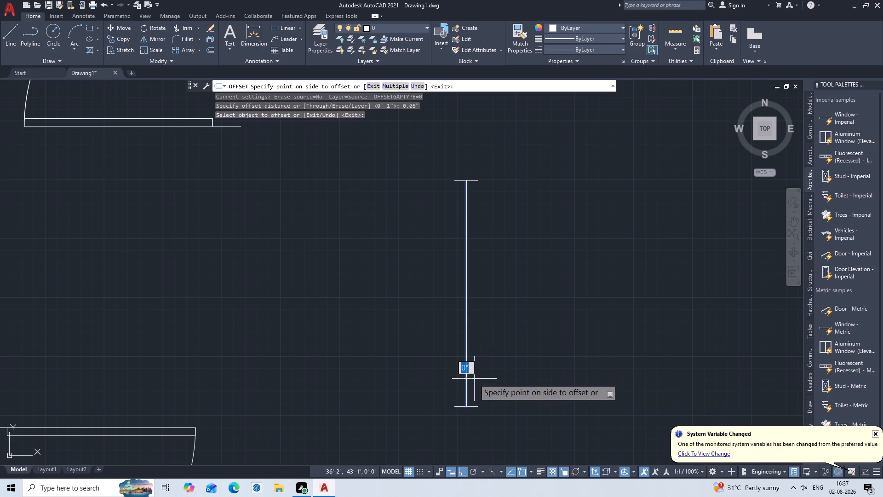
click(474, 379)
scroll(464, 380, up, 3)
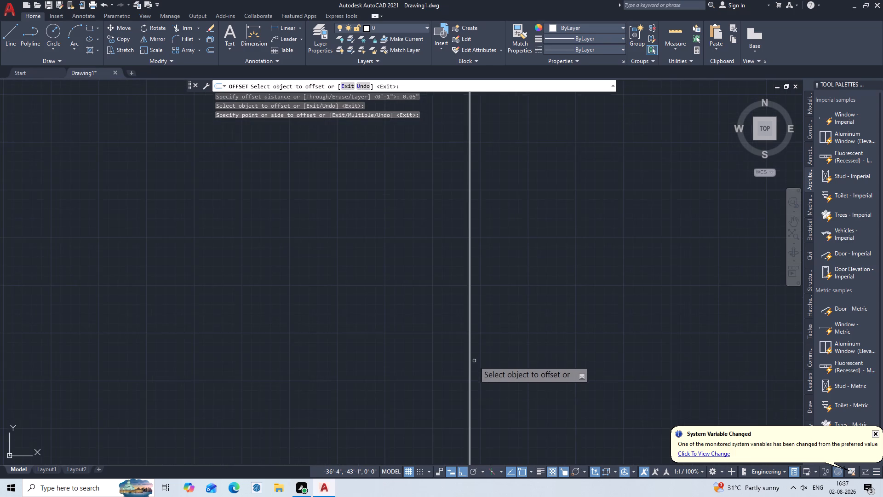
scroll(470, 358, up, 2)
click(464, 355)
click(459, 356)
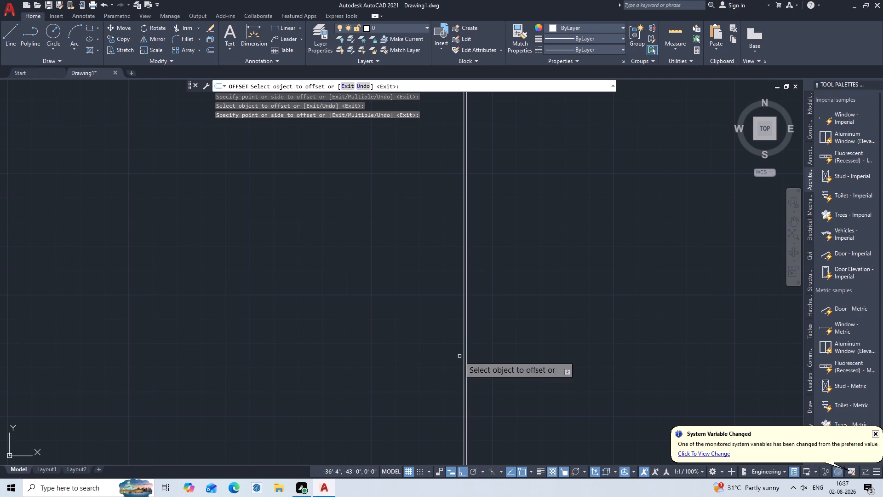
scroll(467, 375, up, 3)
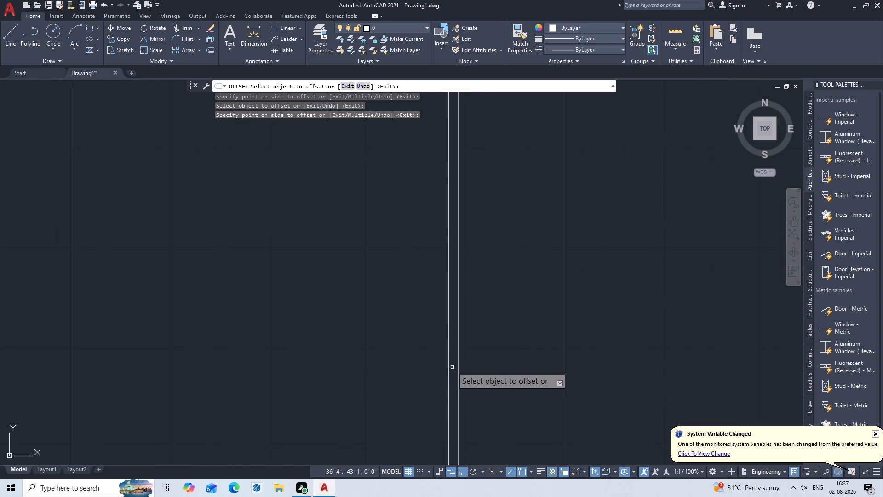
click(449, 369)
click(433, 380)
key(Escape)
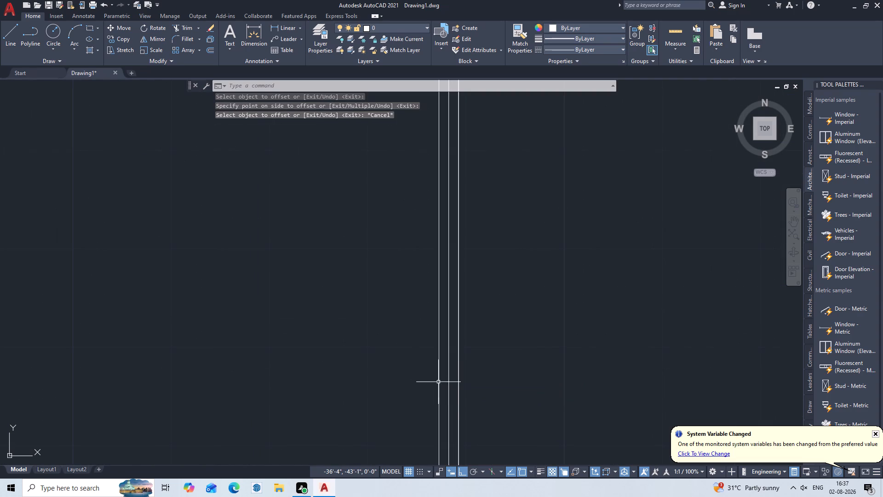
Erase one of the two overlapping lines at the easternmost of the three closely spaced vertical lines.
click(460, 391)
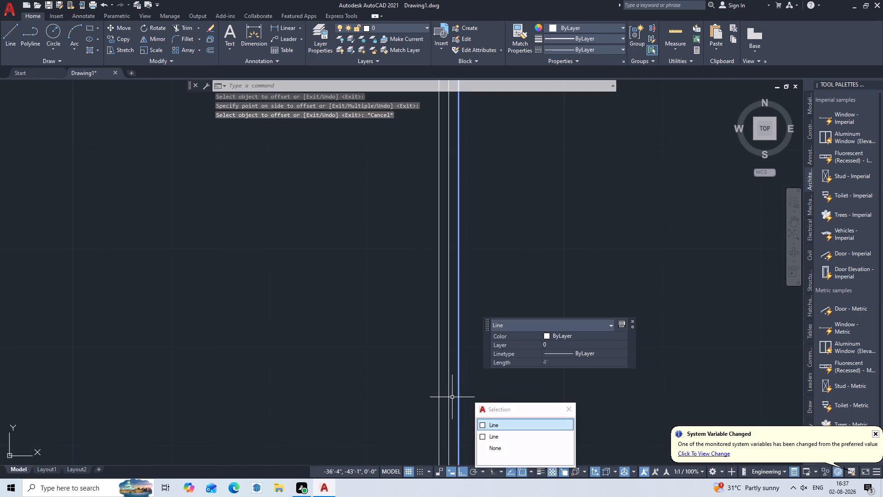
click(497, 427)
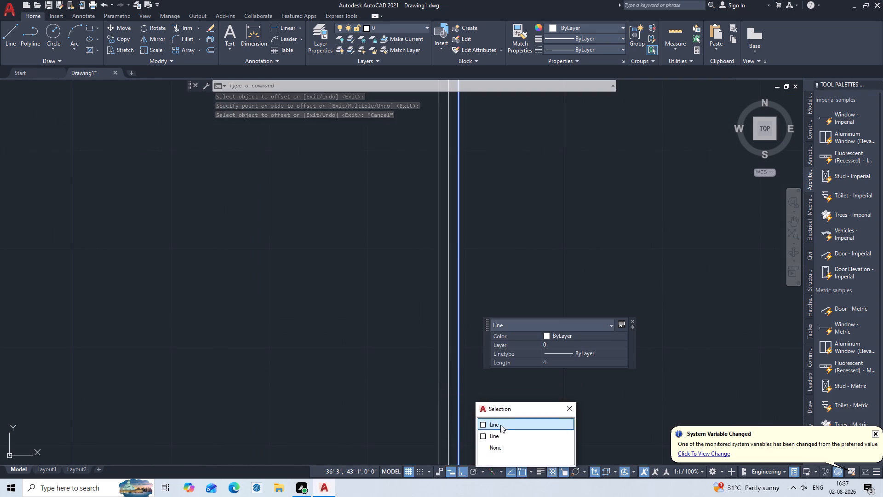
click(500, 425)
key(Delete)
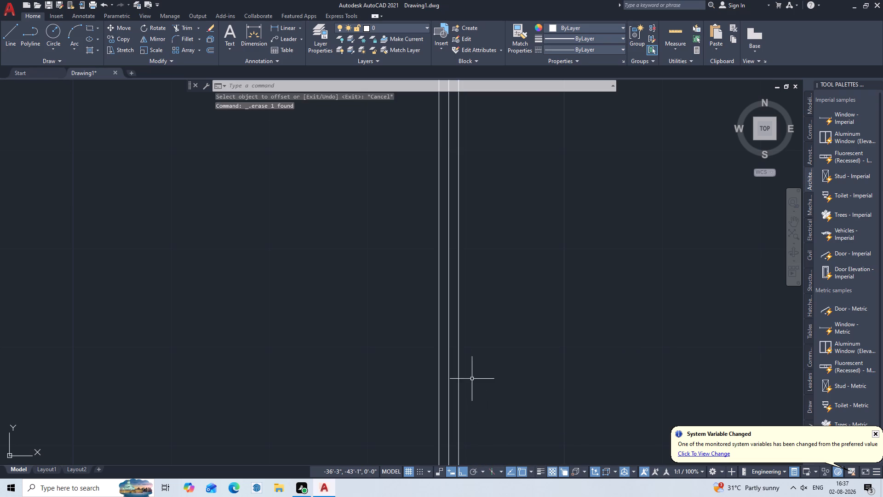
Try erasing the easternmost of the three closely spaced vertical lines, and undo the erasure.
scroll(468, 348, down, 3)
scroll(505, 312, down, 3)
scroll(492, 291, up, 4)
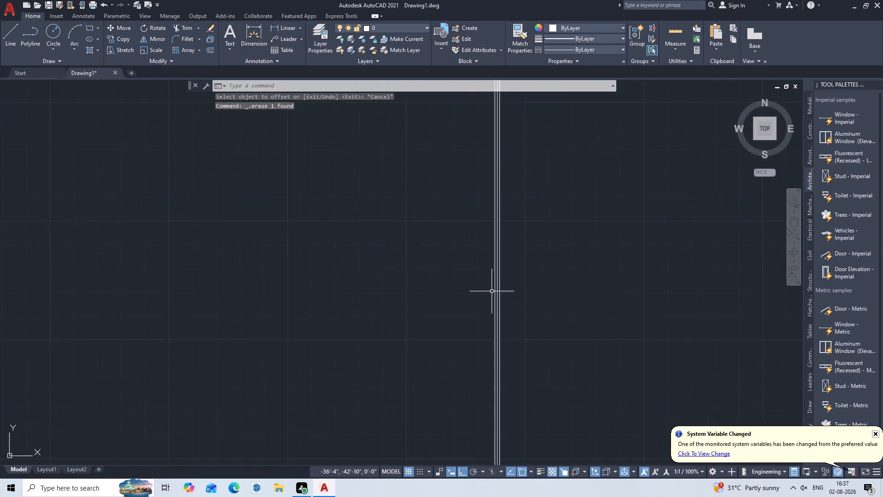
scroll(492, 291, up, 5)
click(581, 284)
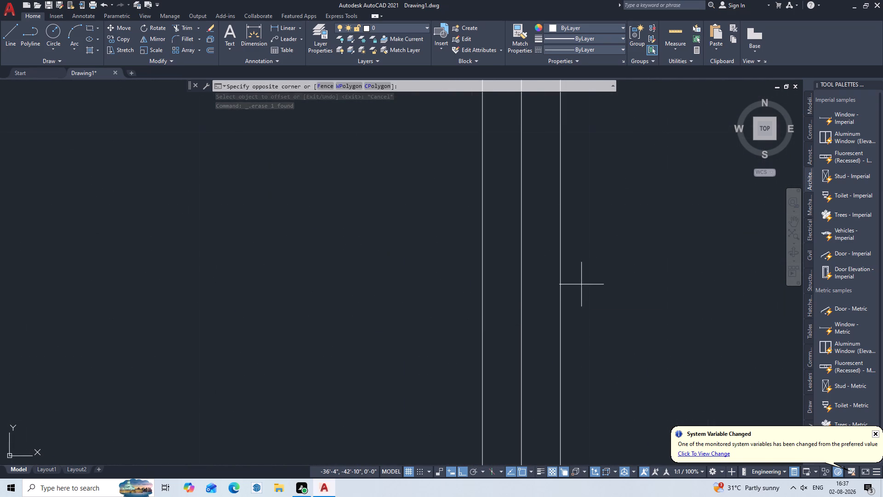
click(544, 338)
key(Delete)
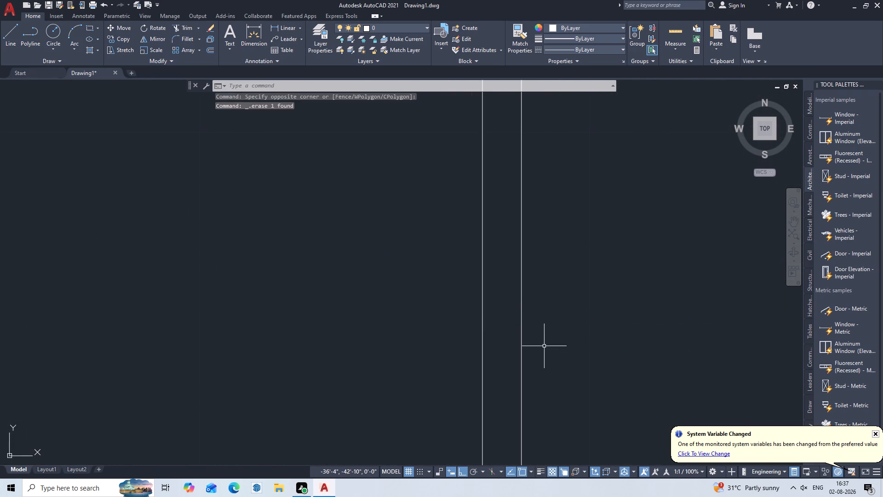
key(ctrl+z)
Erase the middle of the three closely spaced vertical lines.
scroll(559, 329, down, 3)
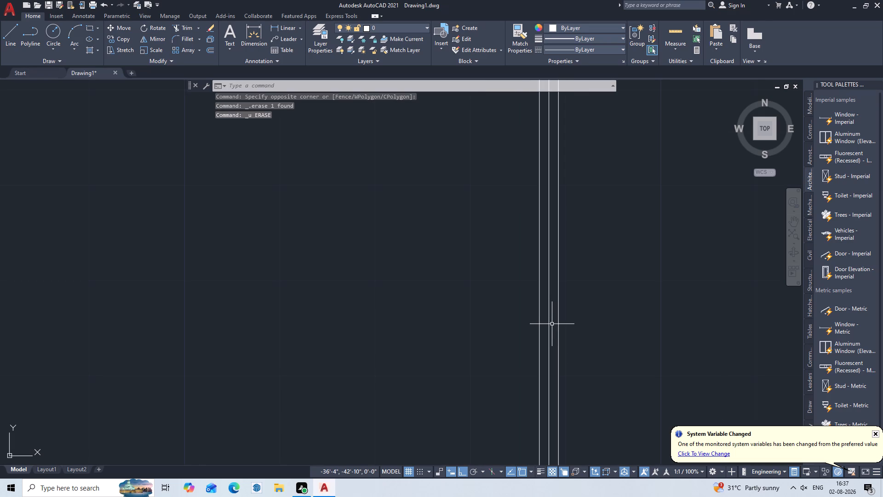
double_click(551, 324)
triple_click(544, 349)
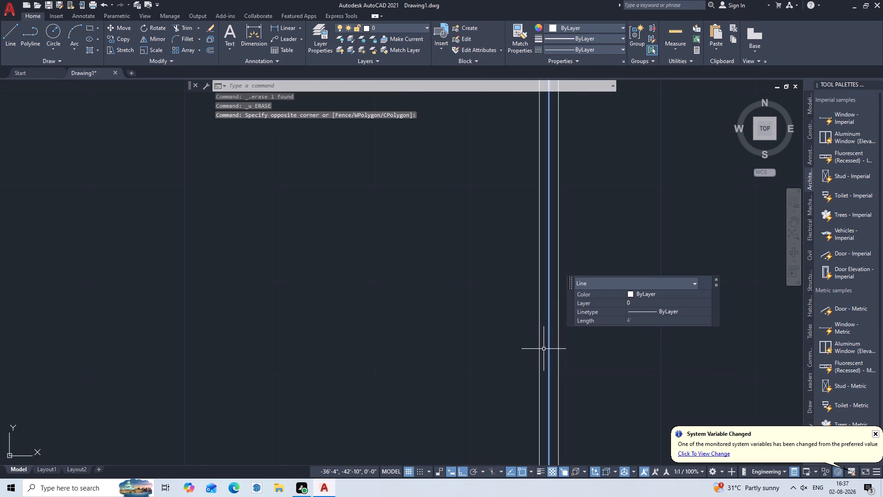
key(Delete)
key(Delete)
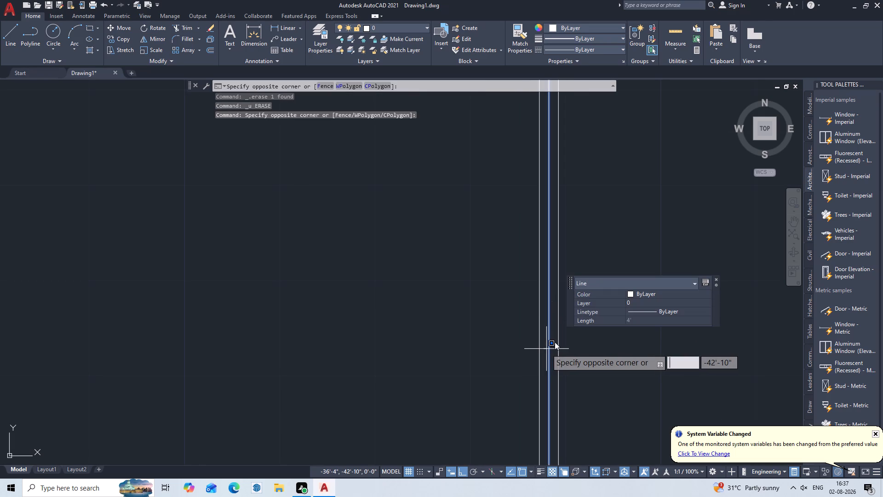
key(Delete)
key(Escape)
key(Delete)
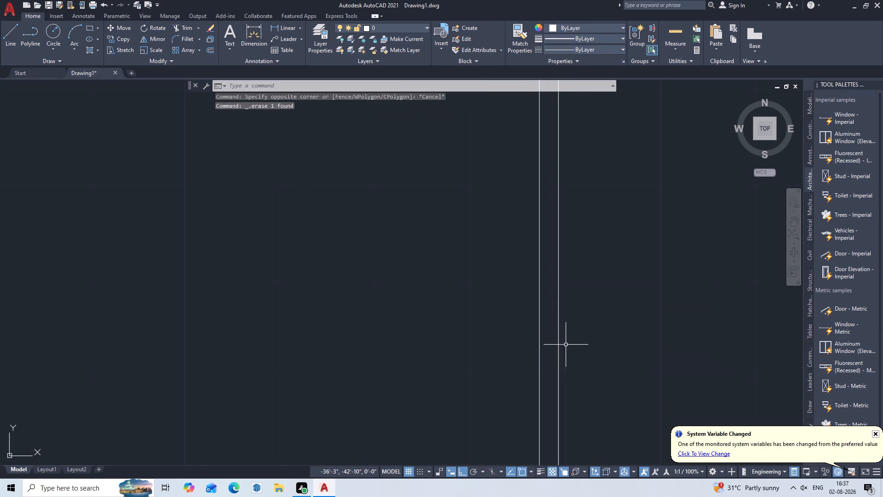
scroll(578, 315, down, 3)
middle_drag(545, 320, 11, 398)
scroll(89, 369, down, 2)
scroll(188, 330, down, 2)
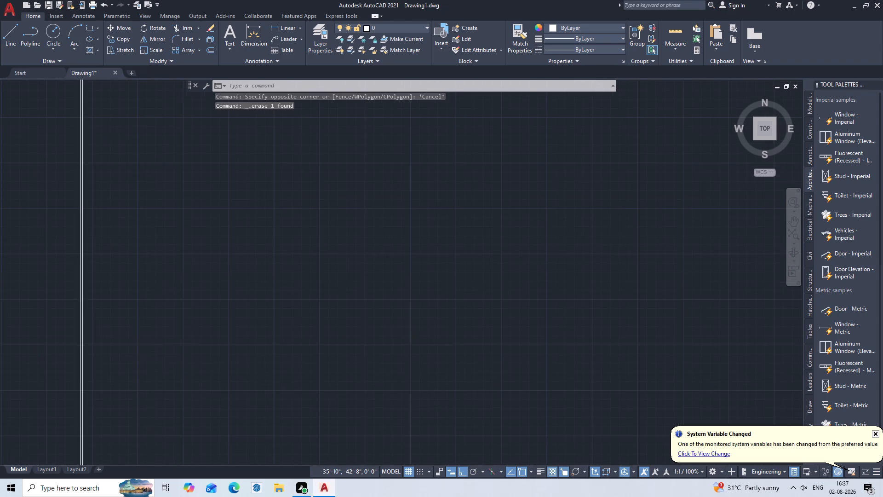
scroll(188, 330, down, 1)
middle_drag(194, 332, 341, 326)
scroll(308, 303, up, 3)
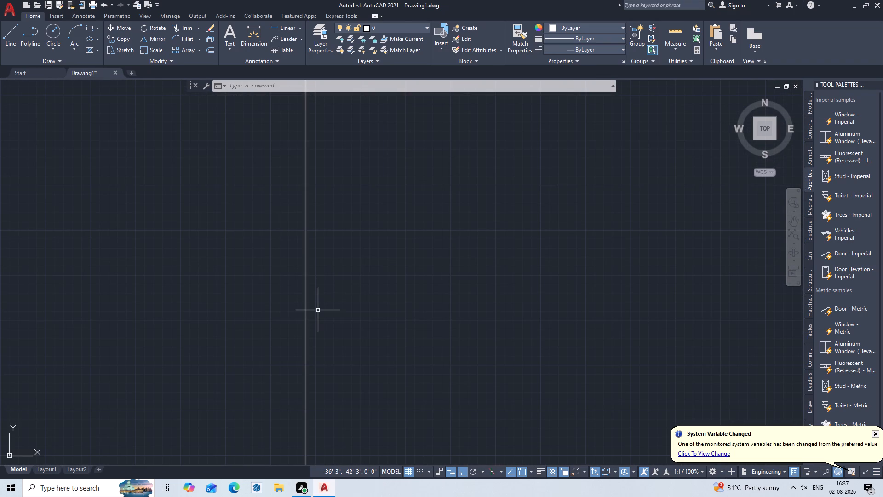
Undo back through the recent erasures and the 0.05" offsets to before the narrow 4' window's two outer lines were erased.
key(ctrl+z)
key(ctrl+z)
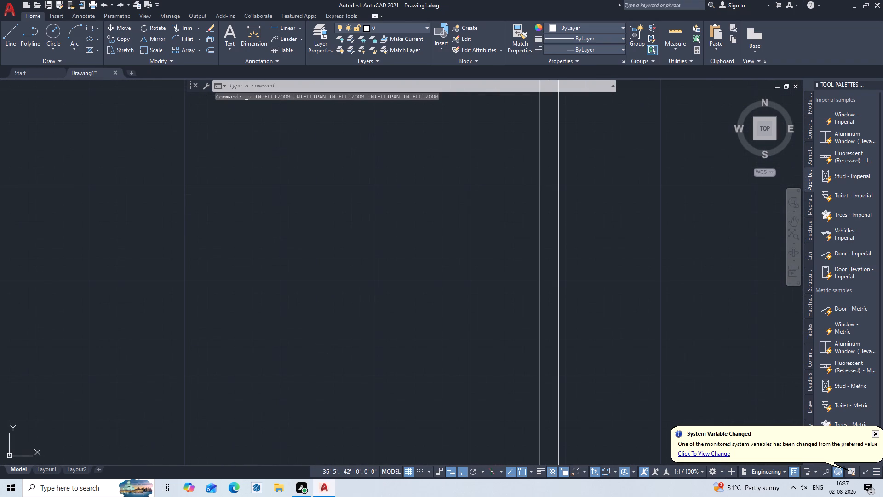
scroll(332, 353, down, 2)
middle_click(337, 368)
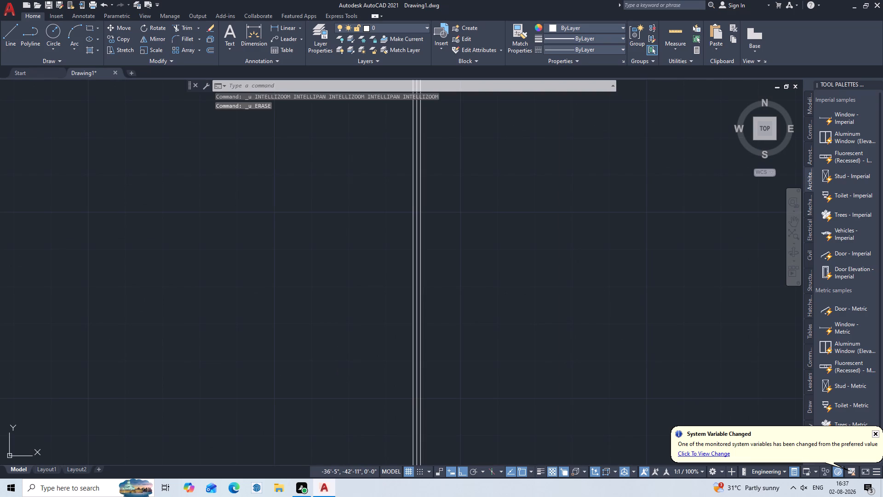
scroll(337, 368, down, 3)
key(ctrl+z)
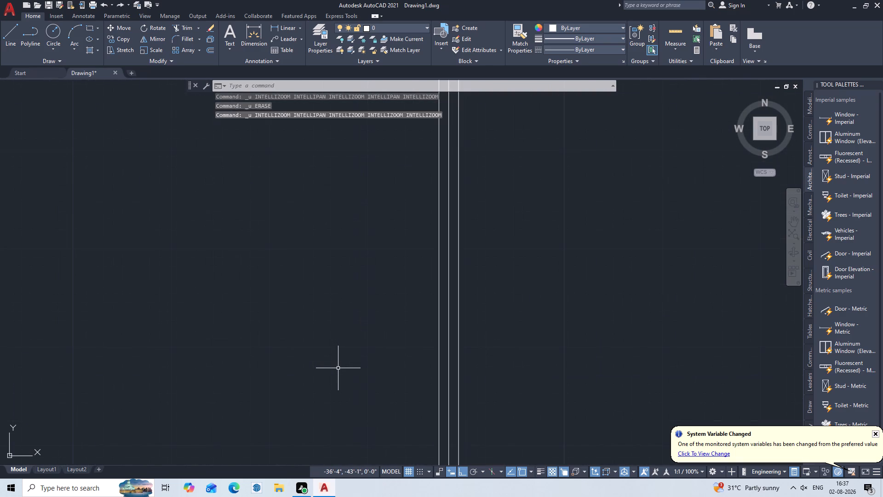
key(ctrl+z)
scroll(338, 368, down, 5)
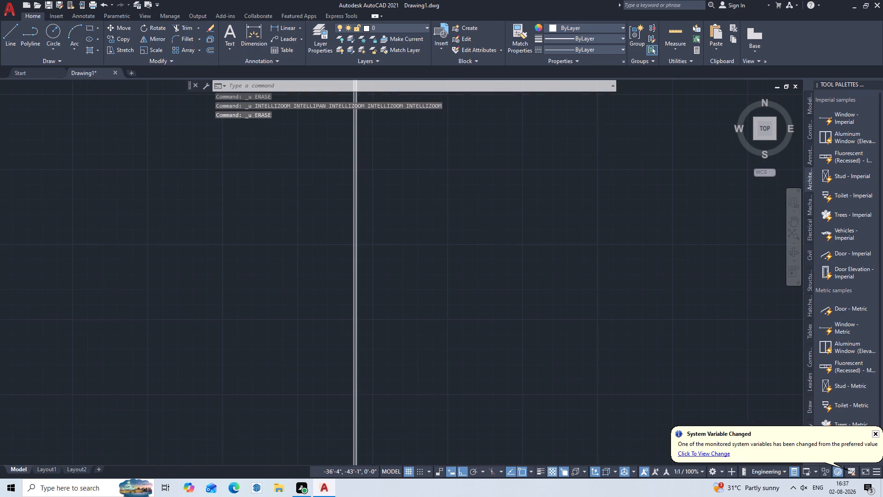
scroll(338, 368, down, 4)
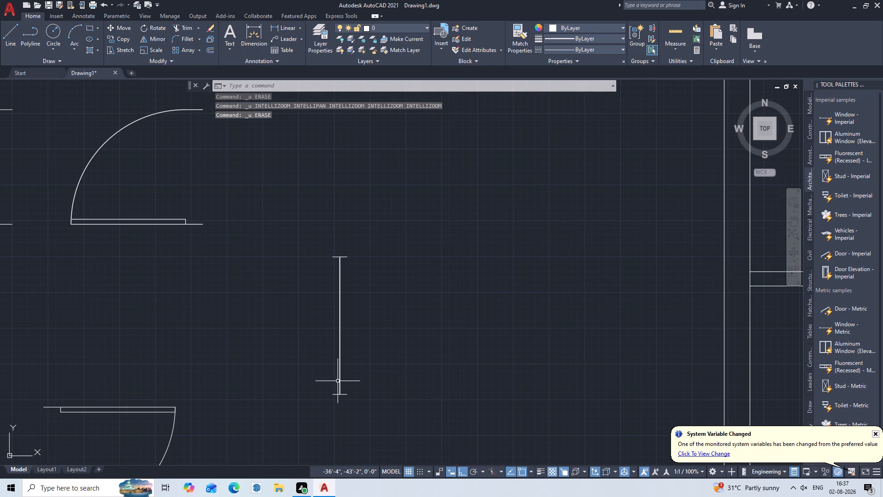
key(ctrl+z)
key(Escape)
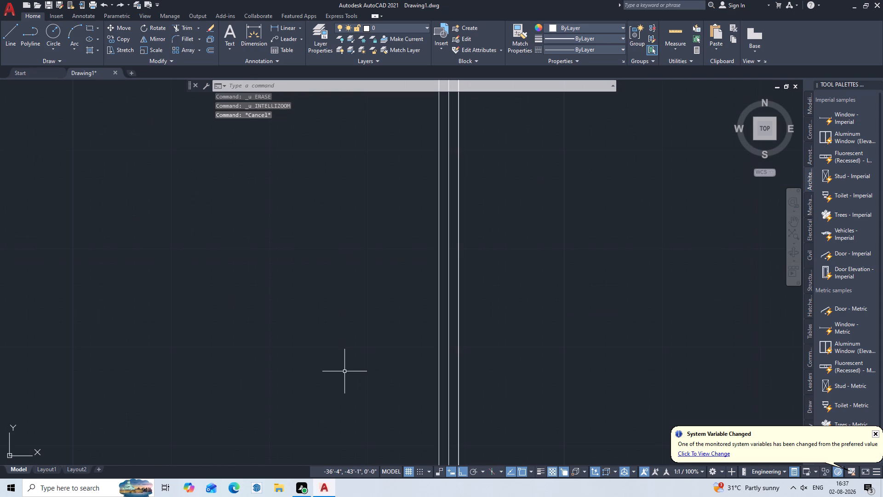
key(ctrl+z)
key(ctrl+z)
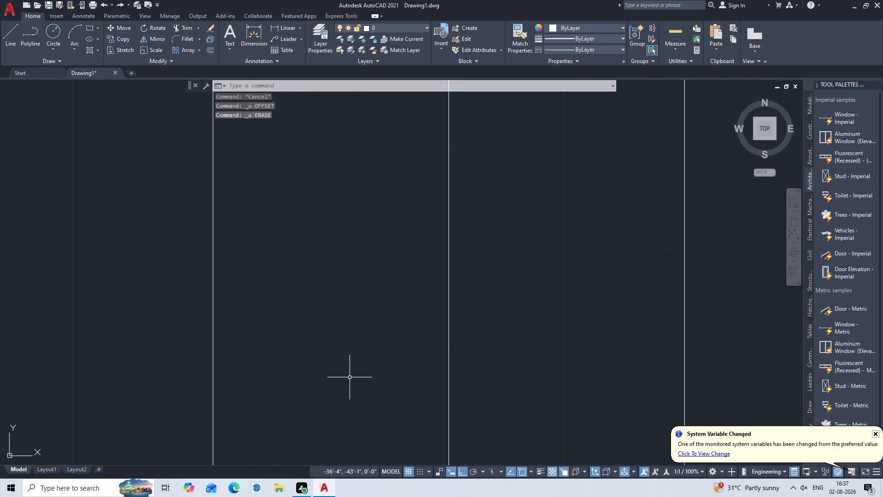
Erase the middle vertical line of the narrow 4' window, keeping the two outer lines.
scroll(350, 377, down, 8)
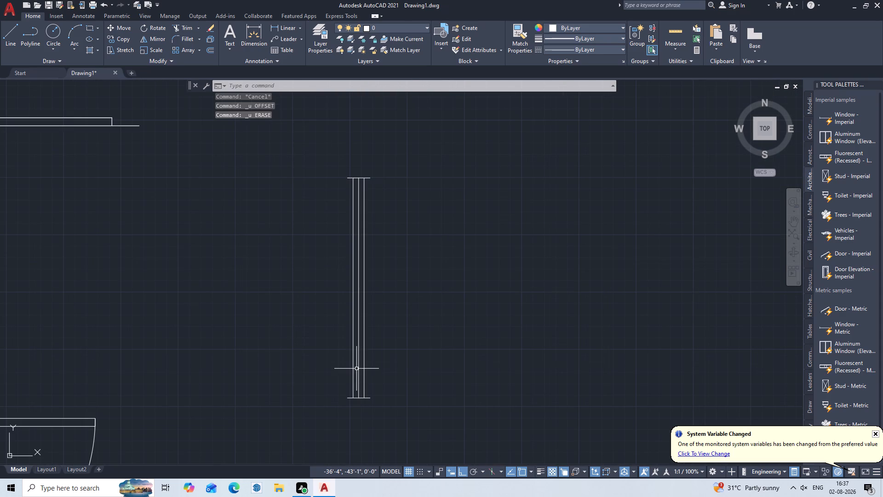
click(356, 369)
click(360, 364)
click(359, 366)
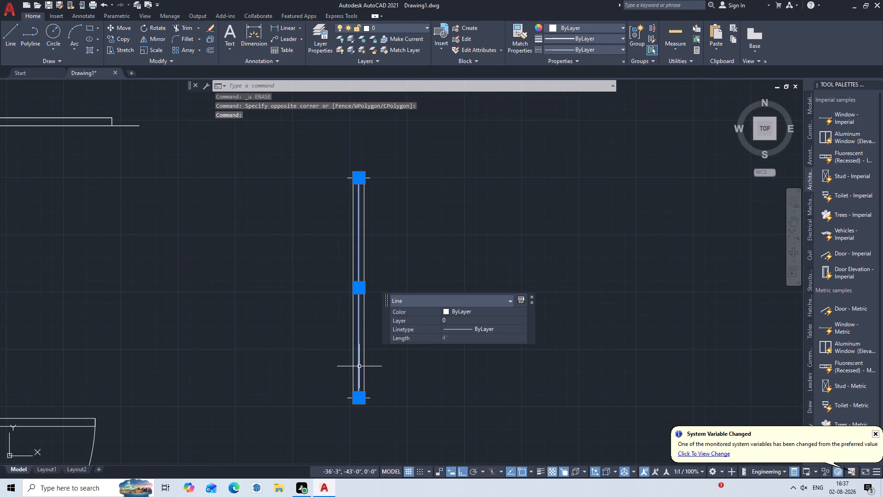
key(Delete)
Group the narrow 4' window's two vertical lines and its end caps.
click(404, 164)
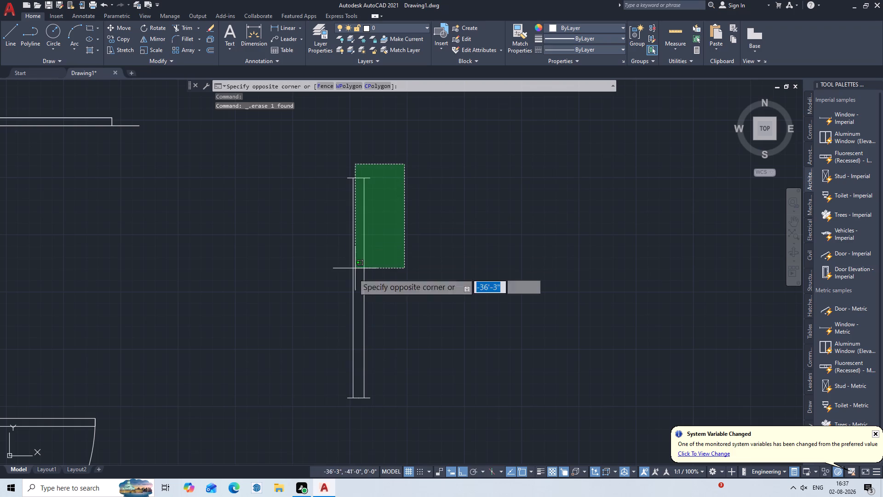
click(332, 421)
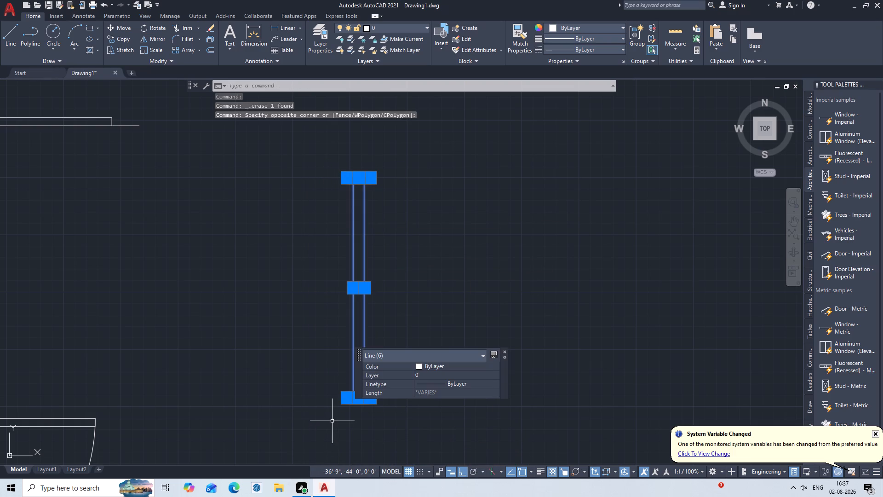
key(g)
key(Return)
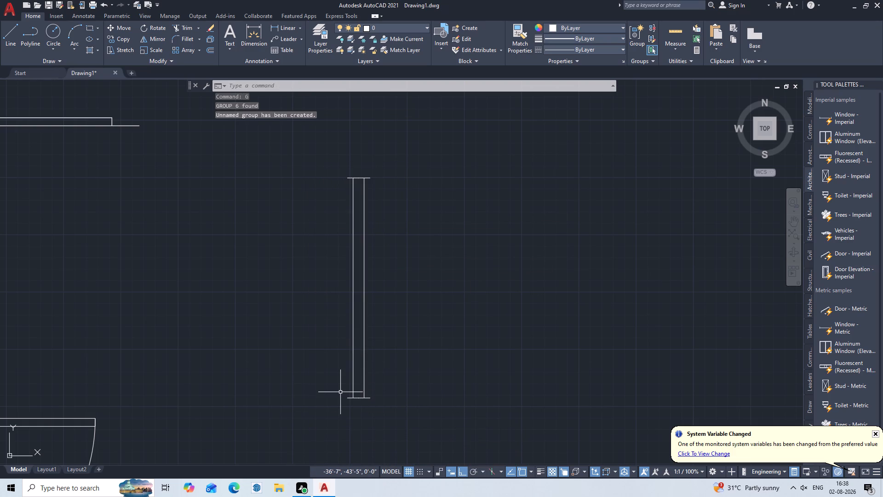
Copy the narrow 4' window group from its lower west cap corner onto the vertical interior wall between the two door openings.
key(c)
text(OP)
key(Return)
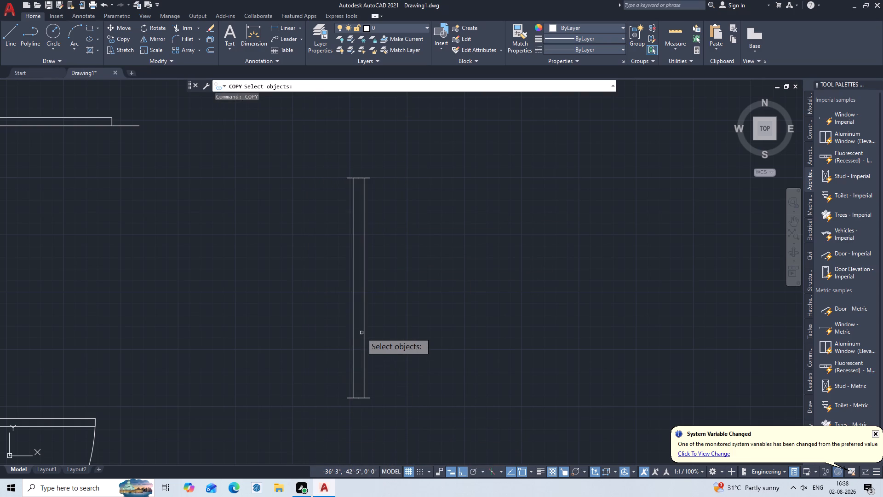
click(361, 333)
click(359, 359)
click(355, 368)
click(342, 387)
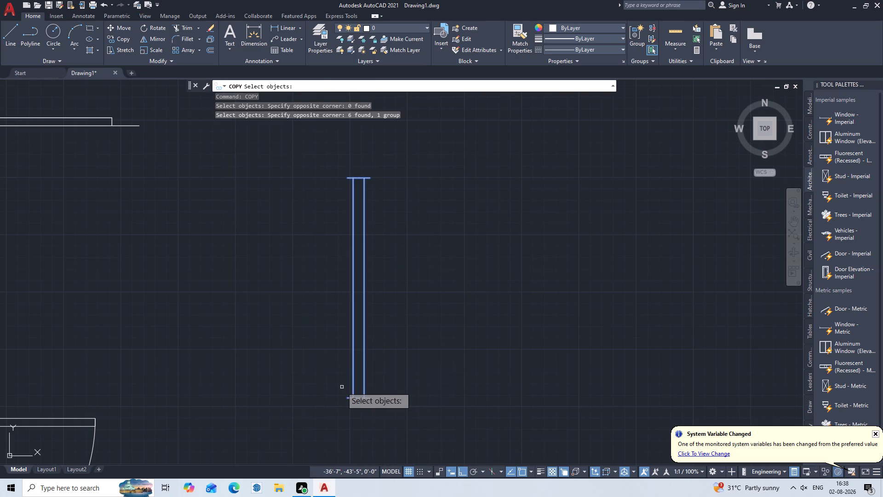
key(Return)
click(344, 399)
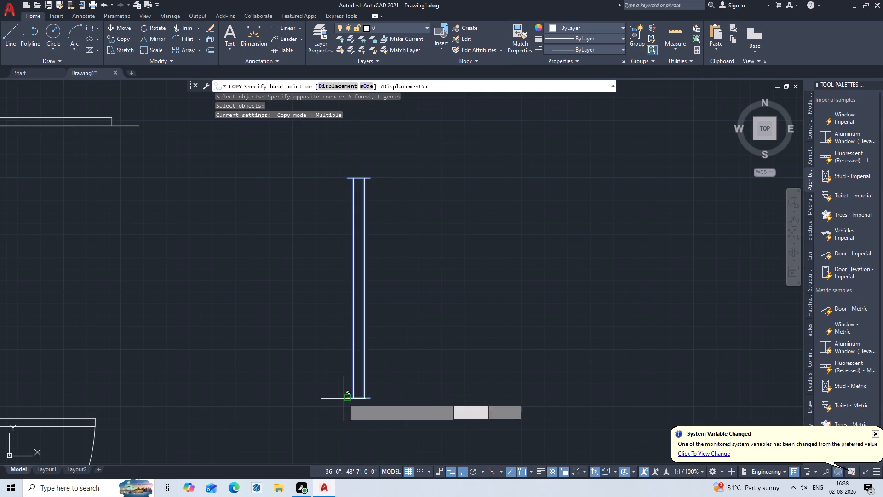
scroll(422, 357, down, 2)
middle_drag(423, 357, 178, 387)
scroll(352, 354, down, 3)
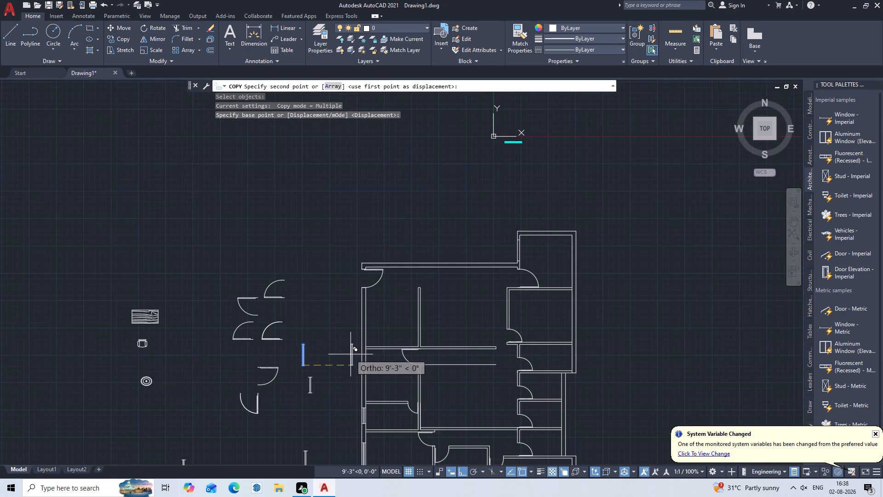
scroll(410, 387, up, 2)
middle_drag(410, 387, 376, 341)
scroll(393, 355, up, 2)
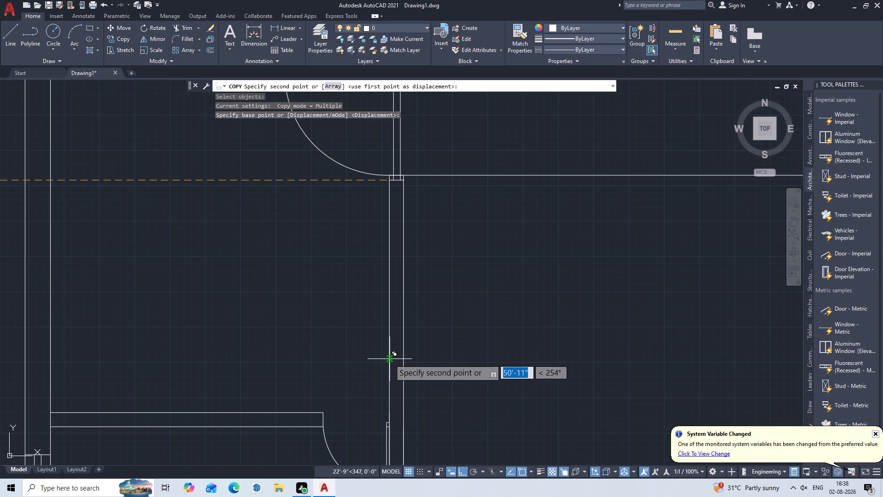
click(390, 359)
key(Escape)
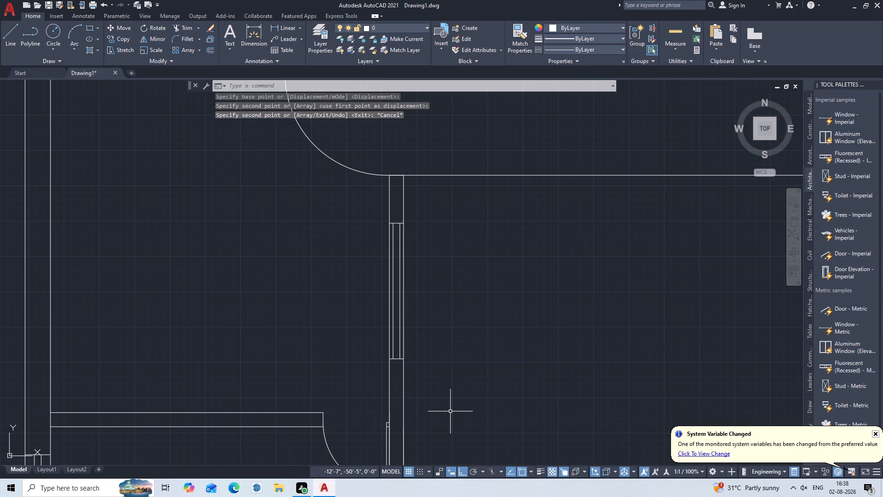
Examine the floor plan's rooms and walls around the placed interior window for remaining window positions.
scroll(428, 336, down, 1)
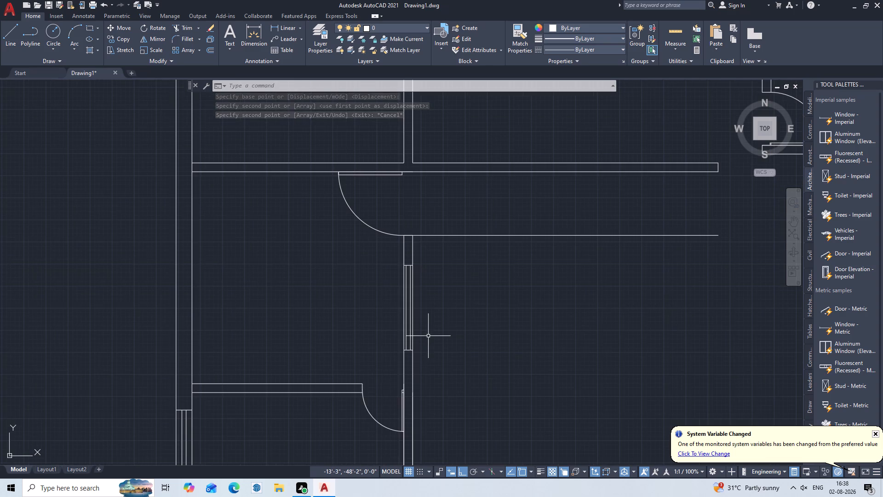
middle_drag(428, 336, 558, 453)
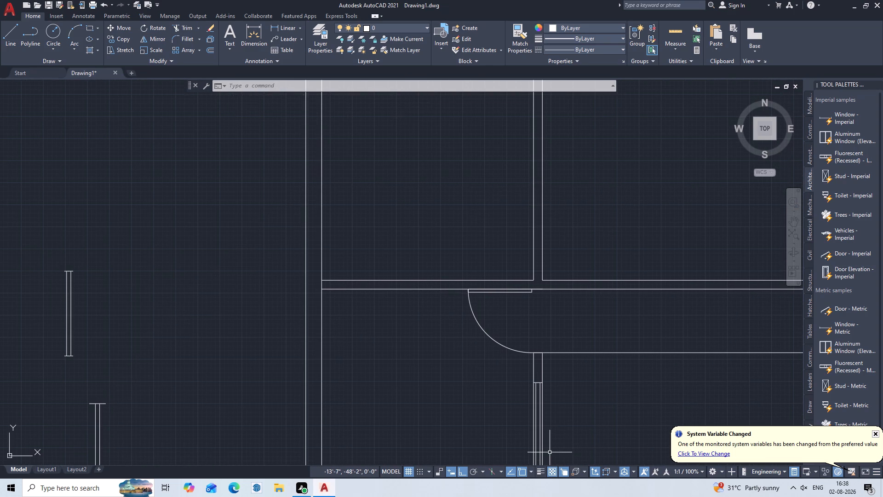
scroll(505, 339, down, 2)
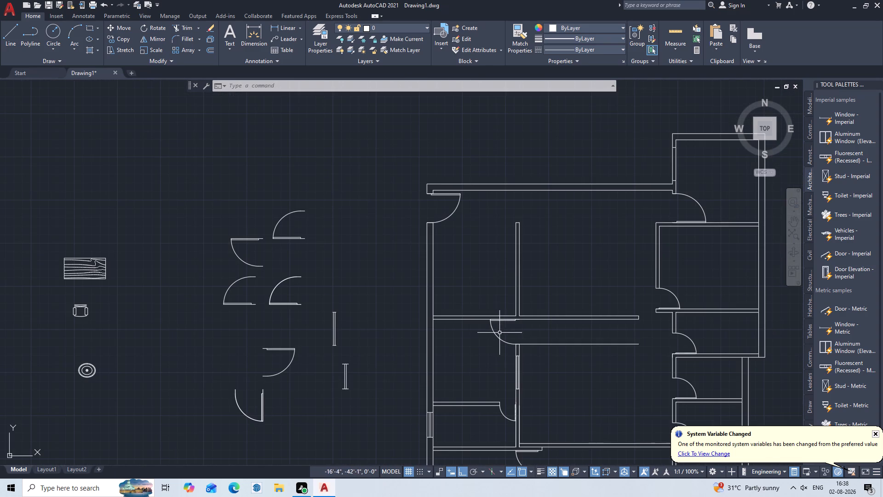
middle_drag(483, 317, 385, 264)
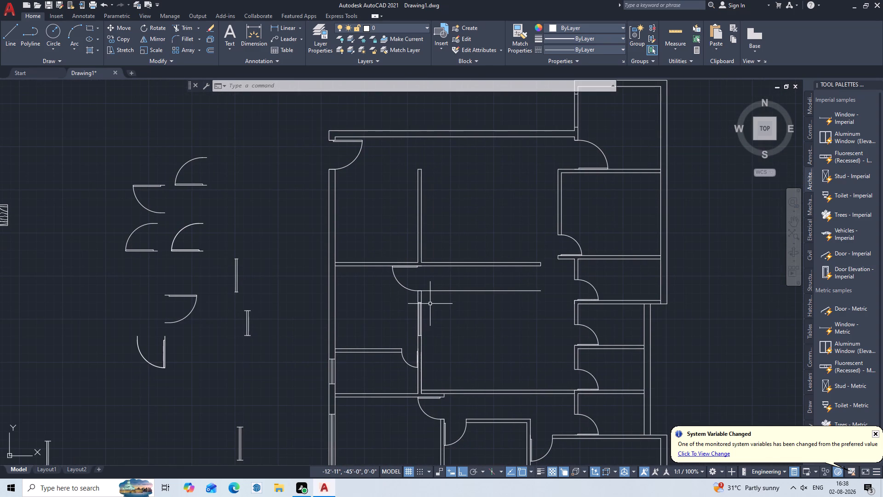
middle_drag(493, 346, 443, 267)
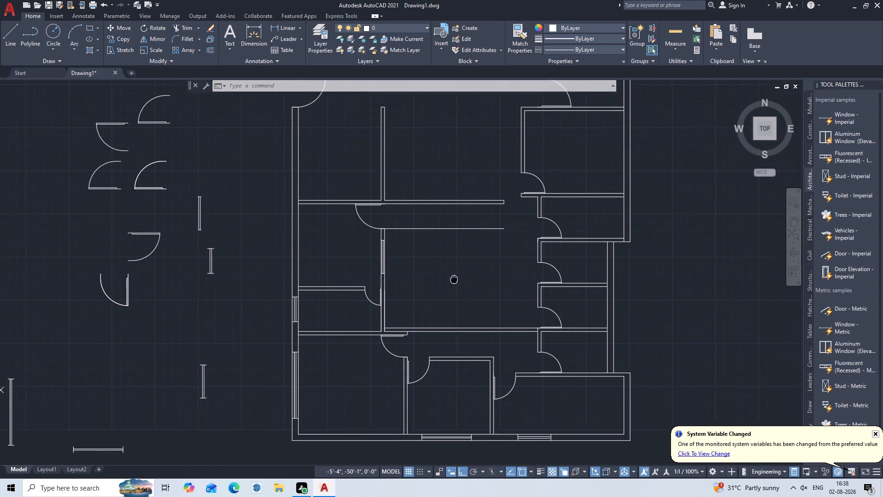
middle_drag(443, 267, 428, 251)
middle_drag(471, 260, 413, 342)
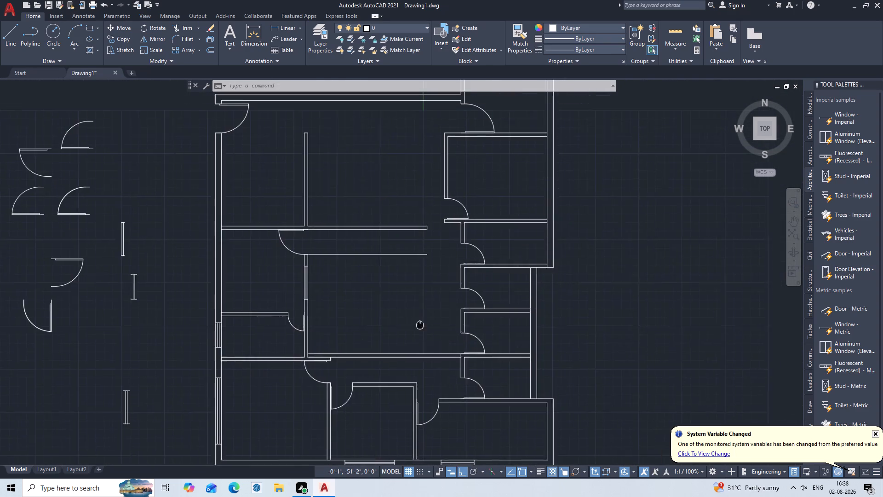
middle_drag(413, 342, 410, 379)
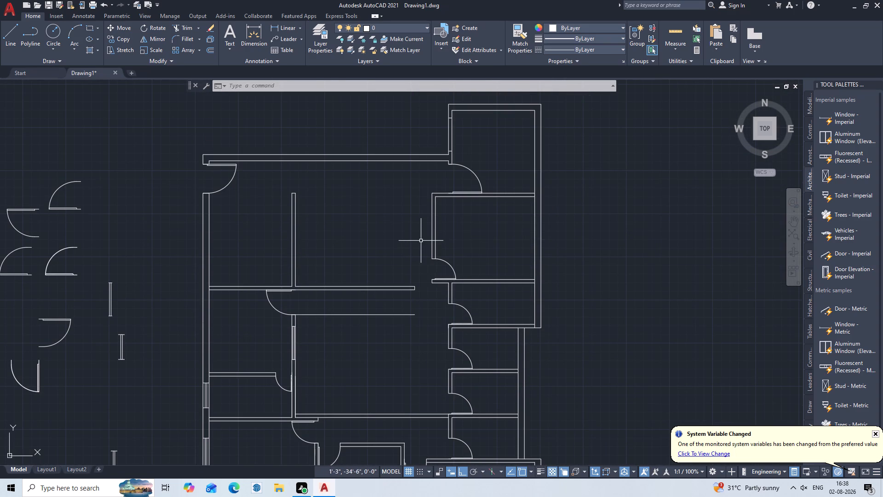
middle_drag(241, 303, 396, 272)
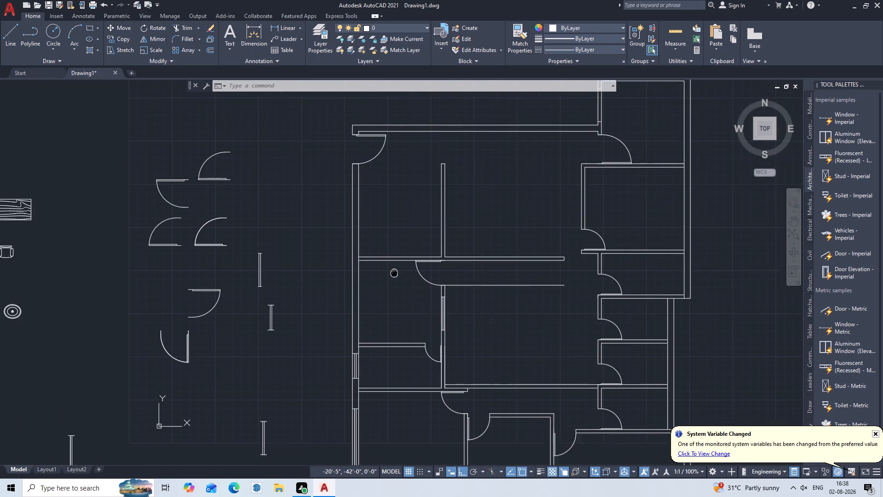
Copy the narrow 4' window group from its lower west cap corner onto the second northeast room's west wall, north of its door.
middle_drag(396, 272, 397, 271)
scroll(276, 254, up, 3)
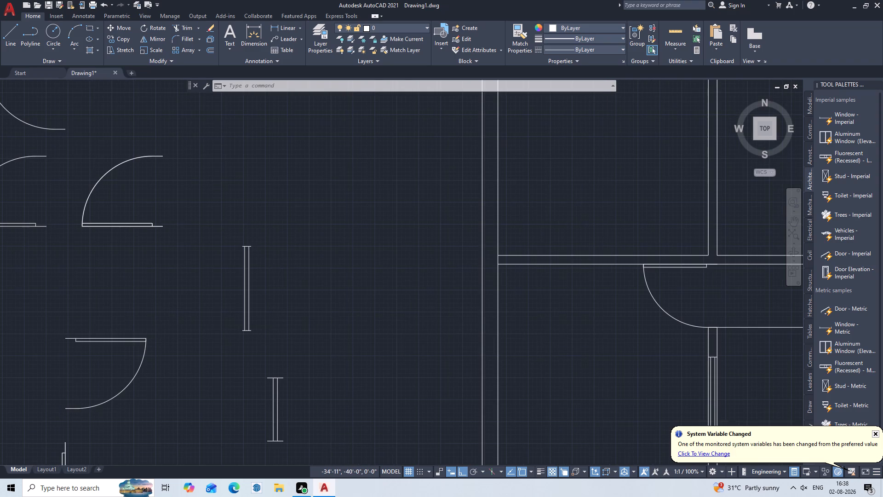
scroll(297, 301, down, 4)
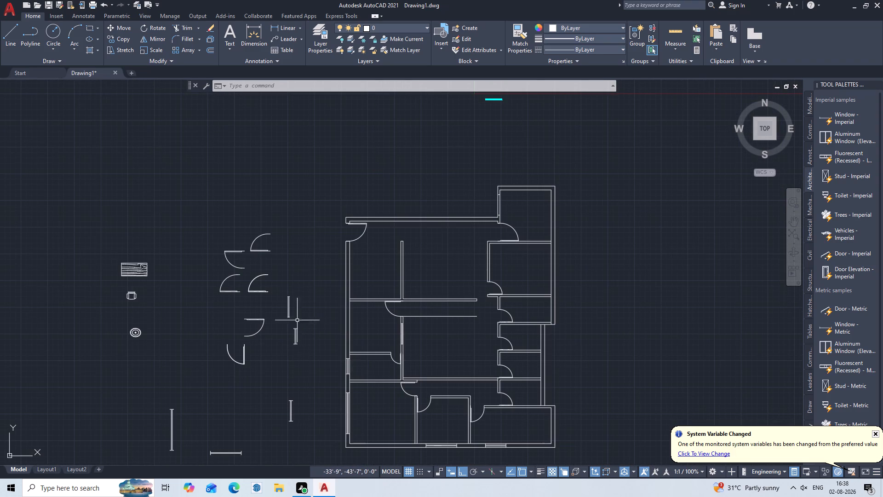
middle_drag(260, 311, 315, 290)
scroll(334, 289, up, 3)
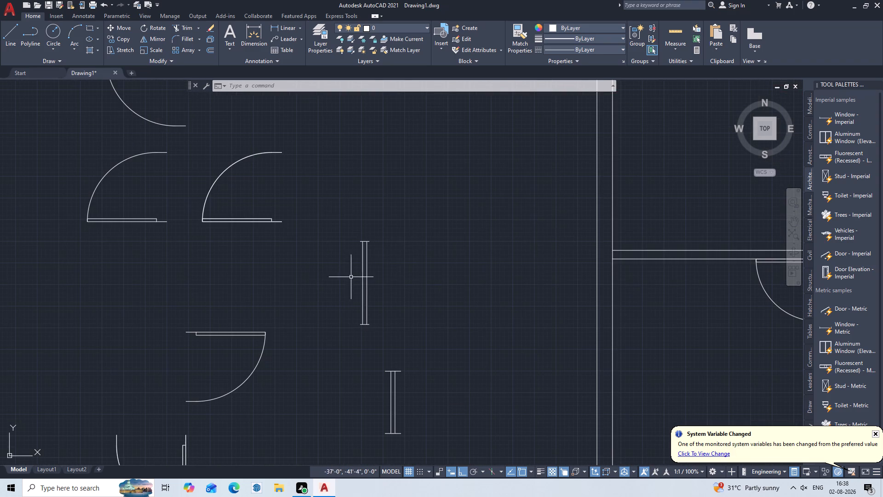
click(397, 236)
click(321, 341)
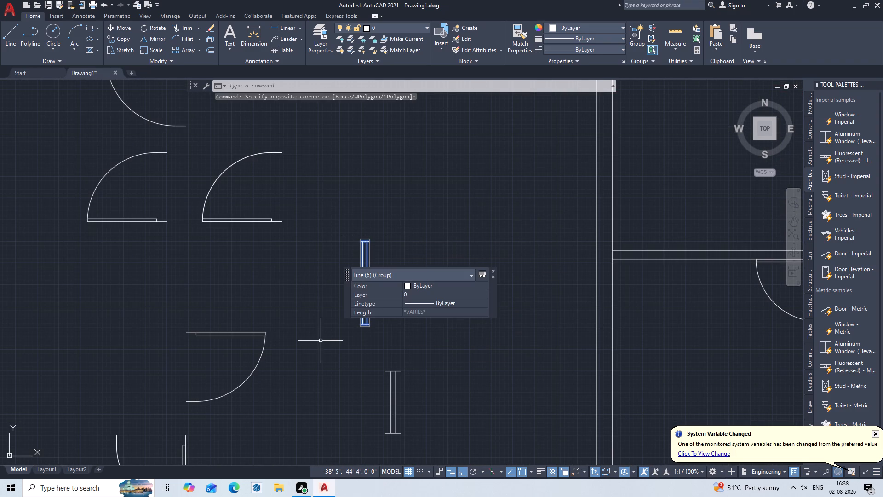
text(CO)
key(p)
key(Return)
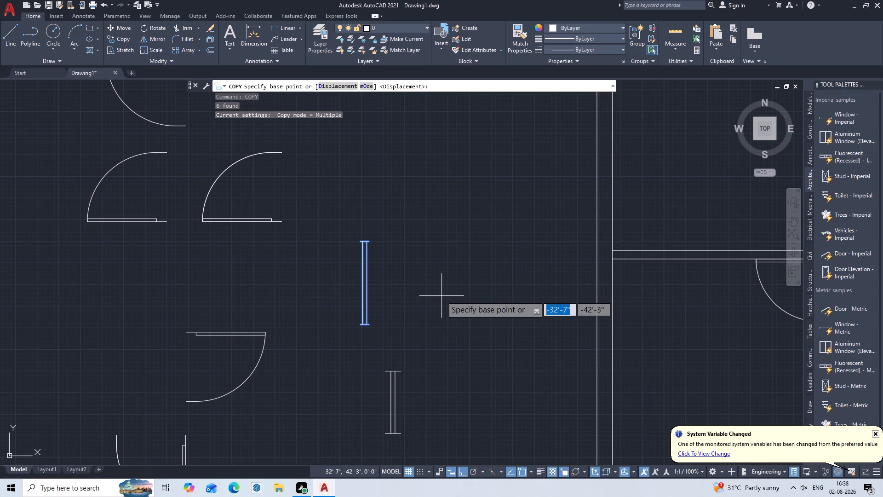
middle_click(441, 296)
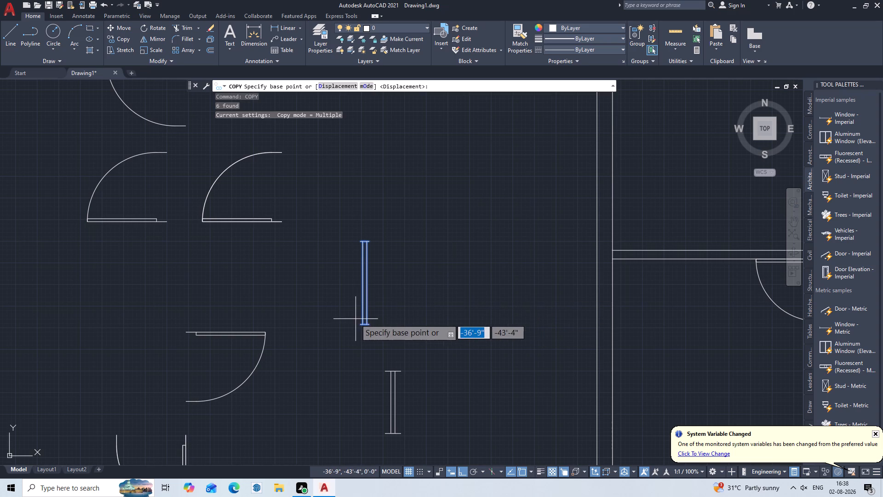
scroll(358, 320, up, 3)
click(355, 342)
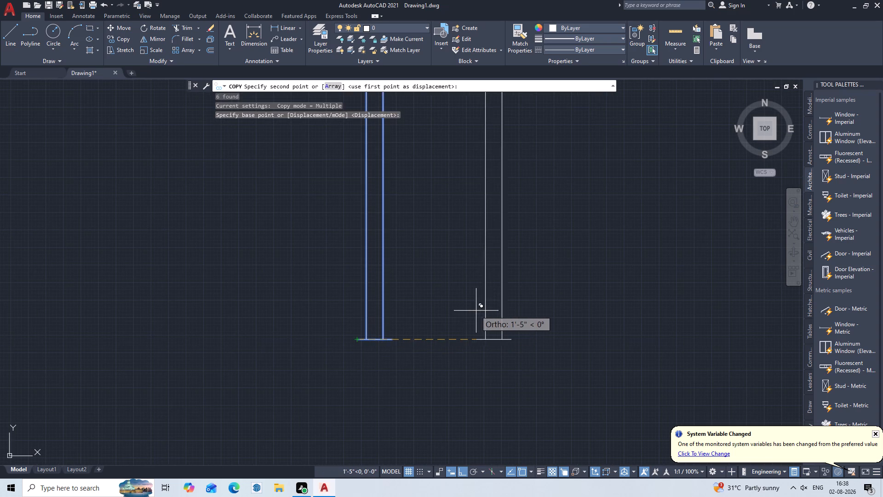
scroll(480, 310, down, 2)
middle_drag(482, 308, 269, 358)
scroll(269, 358, down, 4)
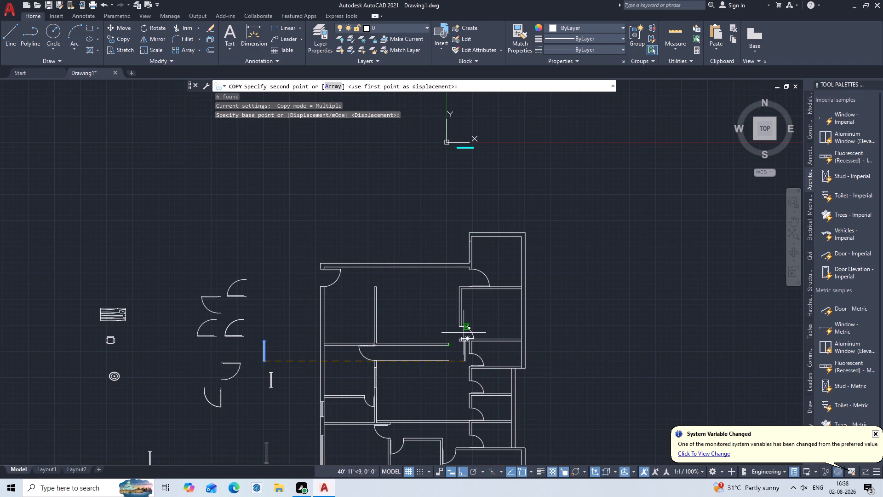
scroll(458, 300, up, 4)
middle_drag(466, 287, 396, 487)
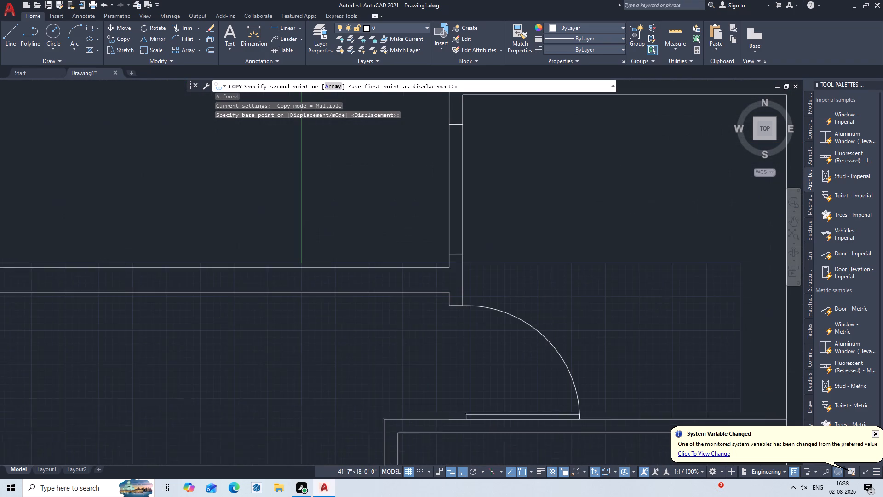
middle_drag(396, 487, 396, 493)
scroll(408, 468, down, 3)
scroll(408, 391, down, 2)
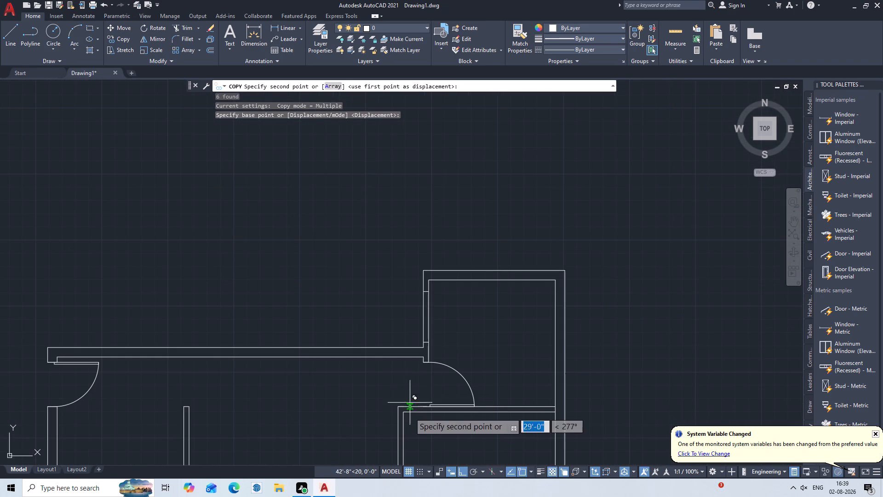
middle_drag(410, 414, 462, 272)
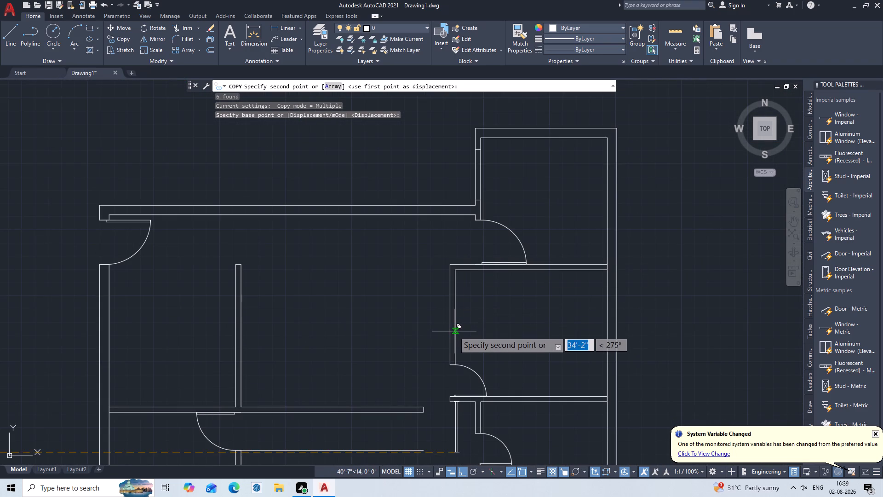
scroll(454, 329, up, 2)
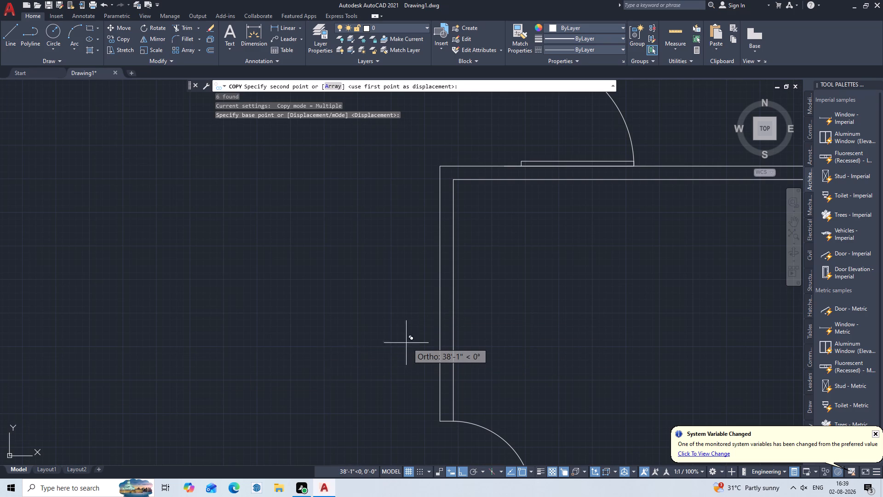
click(440, 350)
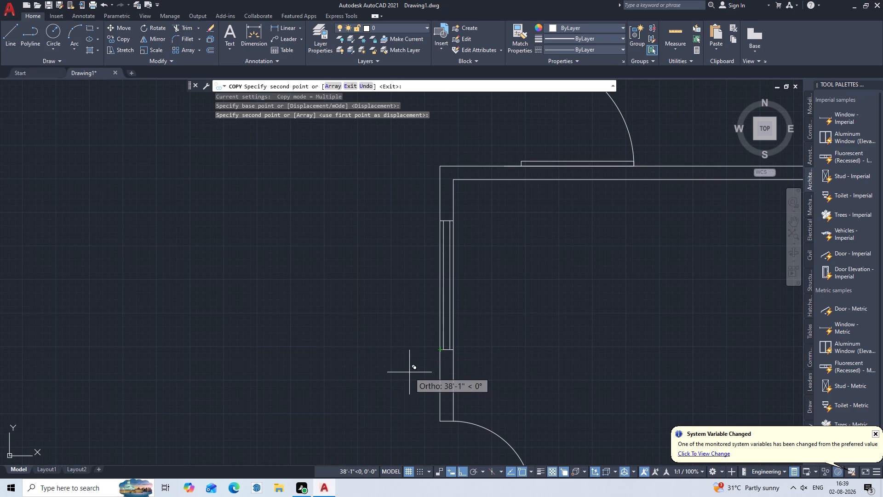
key(Escape)
Erase the two short lines crossing the west wall of the northernmost room, above its door.
scroll(401, 309, down, 2)
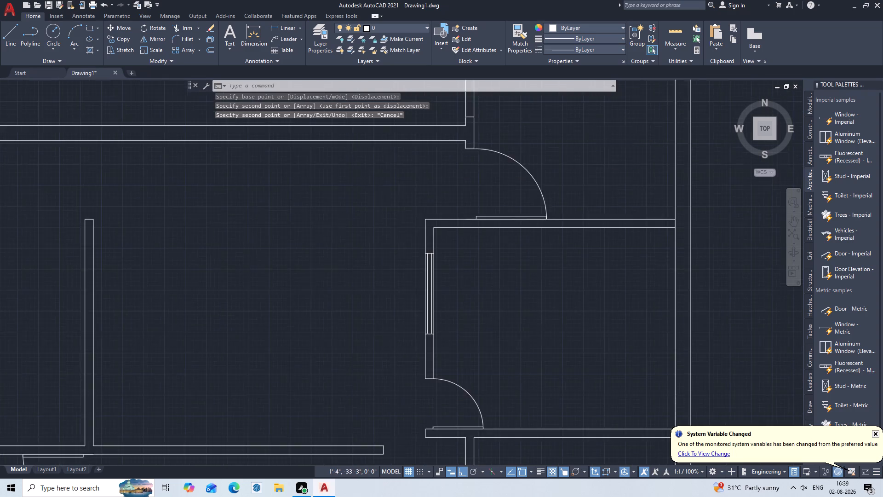
middle_drag(380, 267, 378, 341)
scroll(444, 223, up, 4)
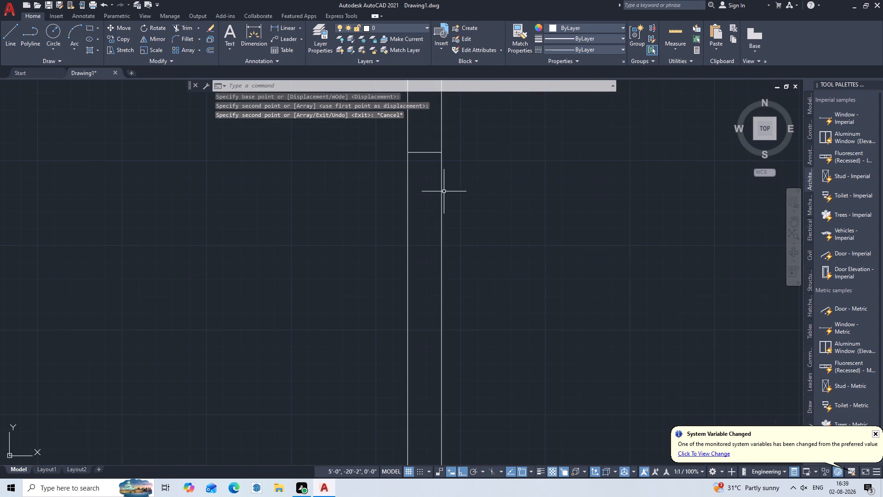
click(431, 149)
click(429, 163)
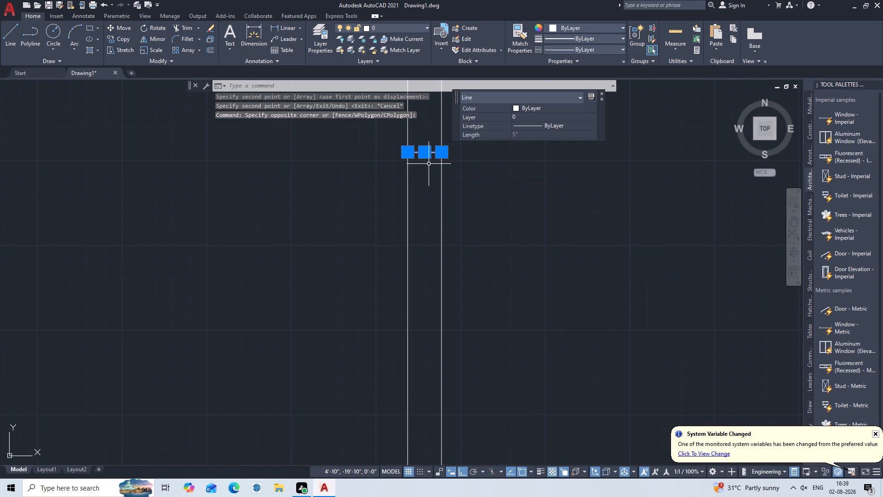
key(Delete)
scroll(429, 169, down, 4)
scroll(419, 231, up, 4)
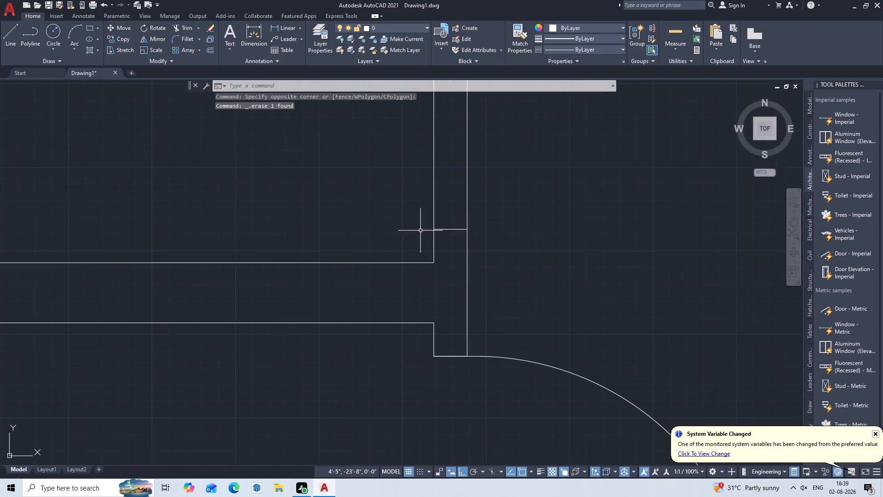
click(459, 219)
click(454, 237)
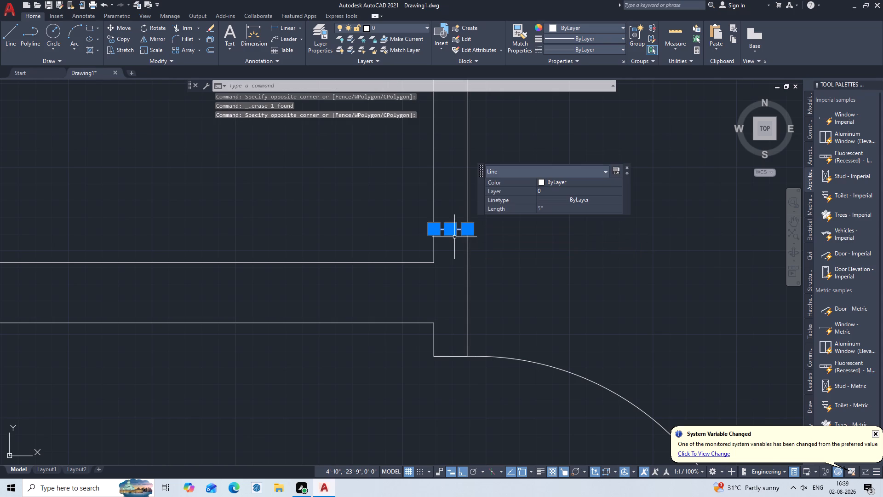
key(Delete)
Copy the narrow 4' window group from its lower west cap corner onto the northernmost room's west wall, above the door.
scroll(454, 237, down, 2)
middle_drag(364, 185, 366, 241)
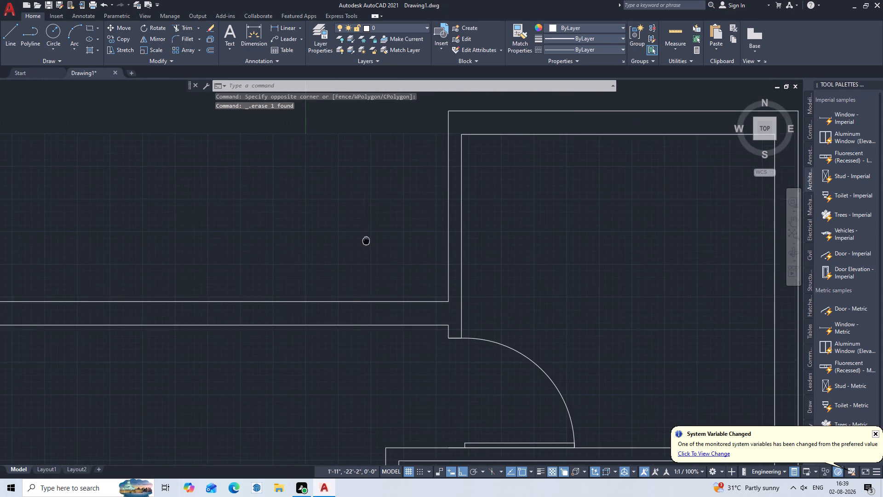
middle_drag(366, 241, 373, 244)
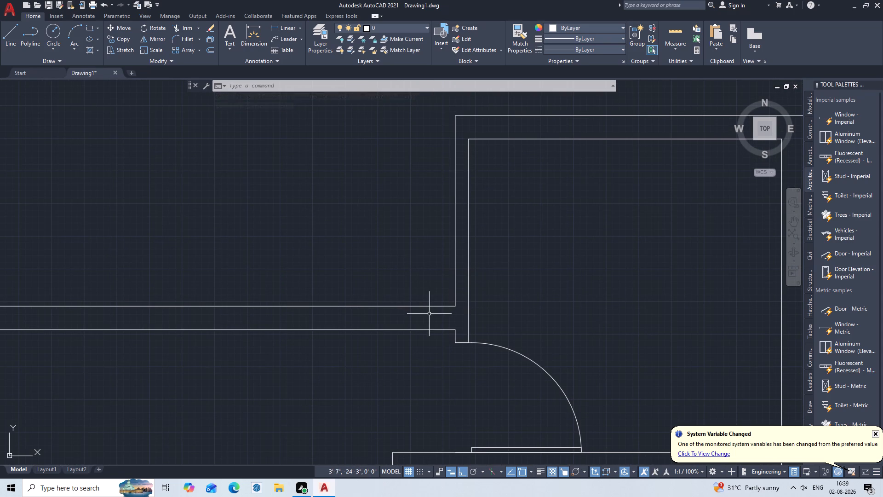
scroll(389, 299, down, 3)
middle_drag(371, 330, 662, 237)
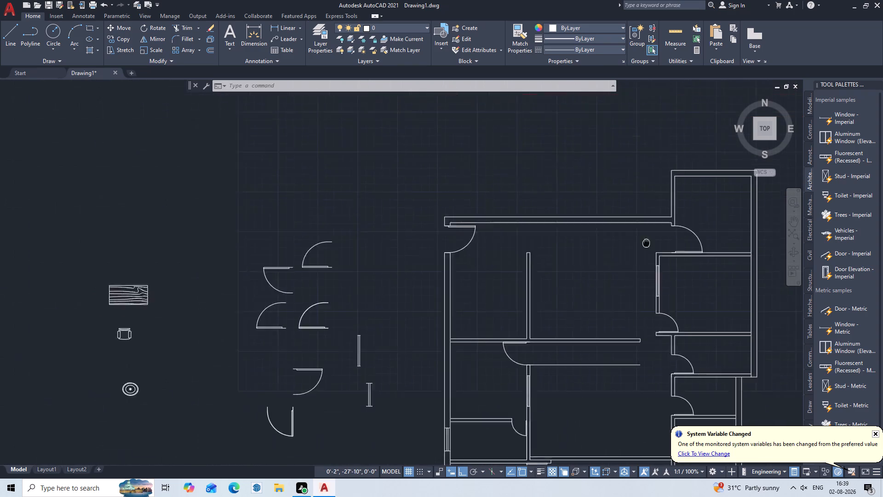
middle_drag(662, 237, 663, 237)
scroll(408, 318, down, 1)
scroll(408, 318, up, 3)
click(379, 328)
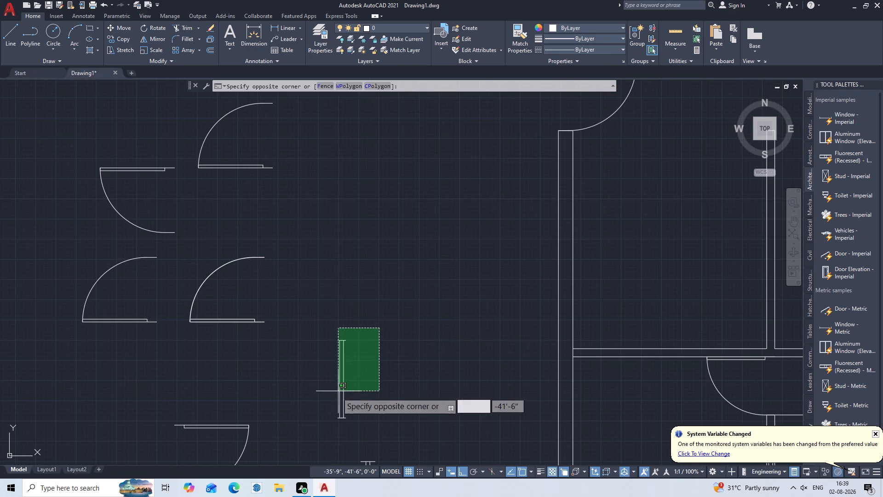
click(319, 430)
key(c)
text(OP)
key(Return)
click(335, 420)
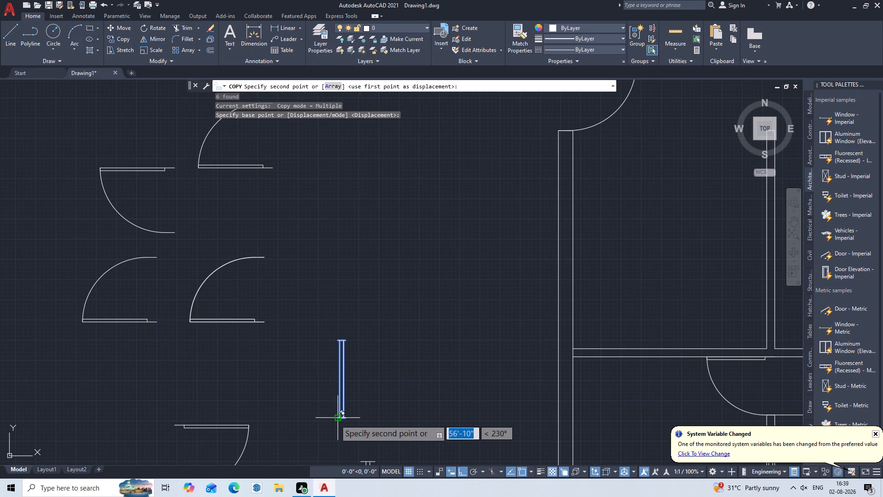
scroll(378, 405, up, 2)
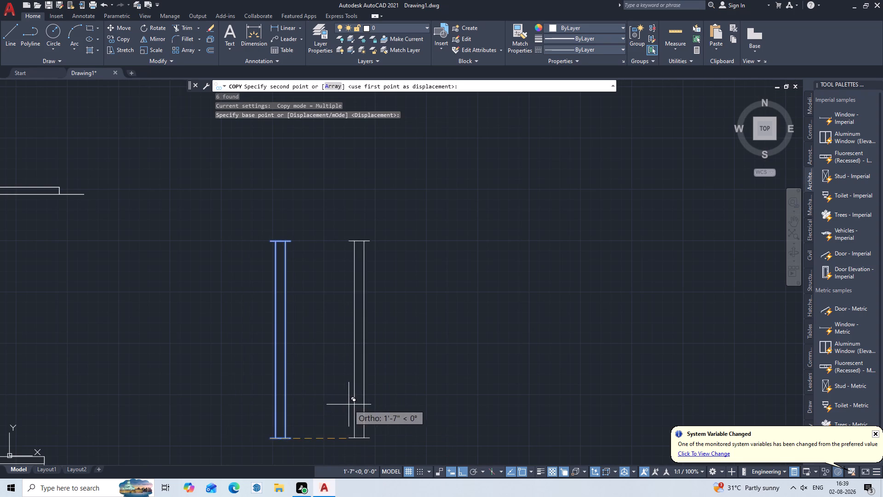
scroll(349, 404, down, 2)
middle_drag(416, 341, 232, 393)
scroll(232, 393, down, 2)
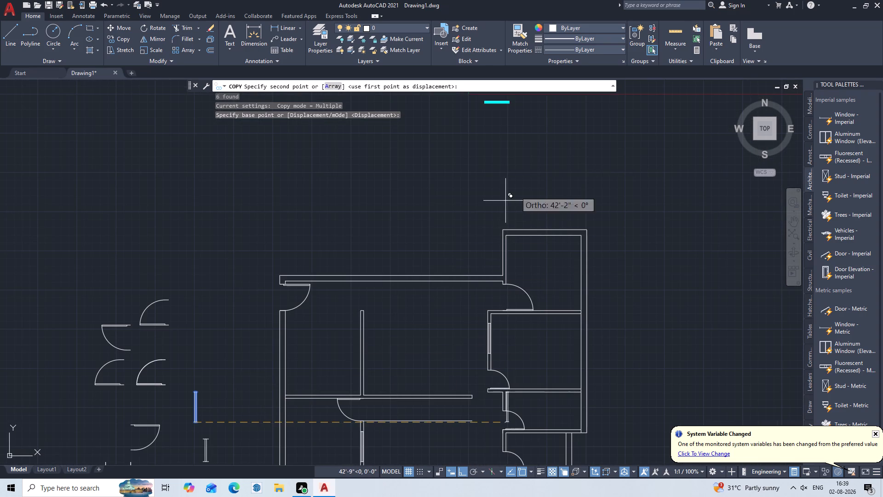
scroll(496, 245, up, 4)
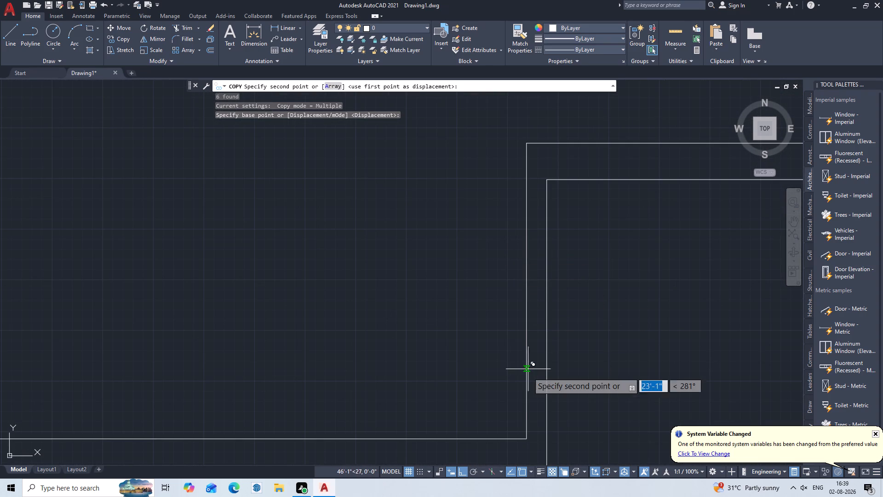
click(527, 402)
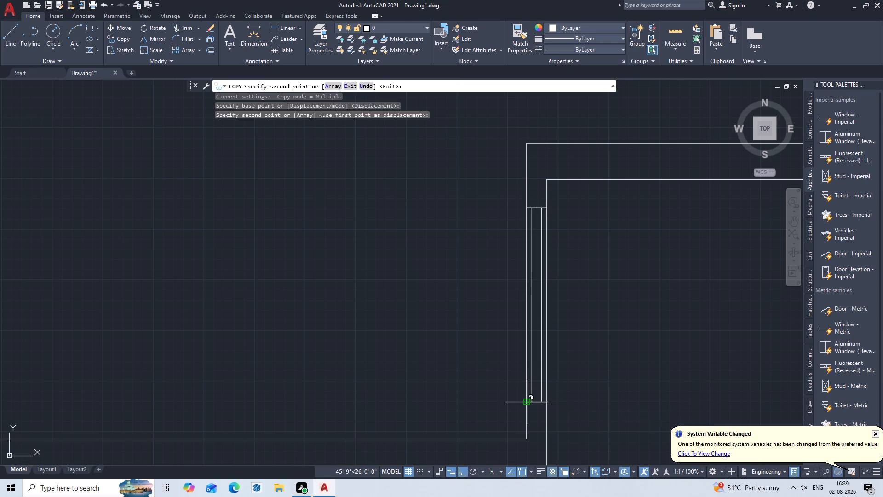
key(Escape)
Examine the east rooms and the rest of the floor plan for remaining window positions.
scroll(527, 402, down, 3)
middle_drag(515, 394, 351, 191)
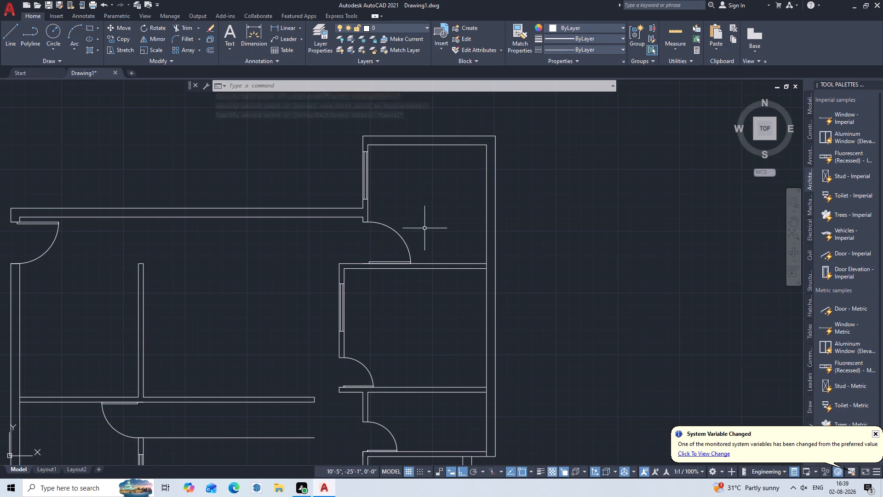
middle_drag(406, 277, 442, 227)
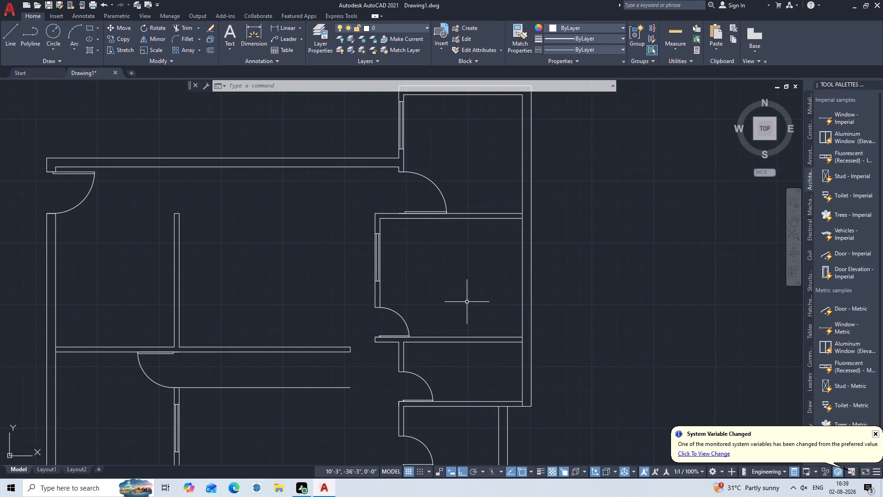
middle_drag(467, 302, 472, 213)
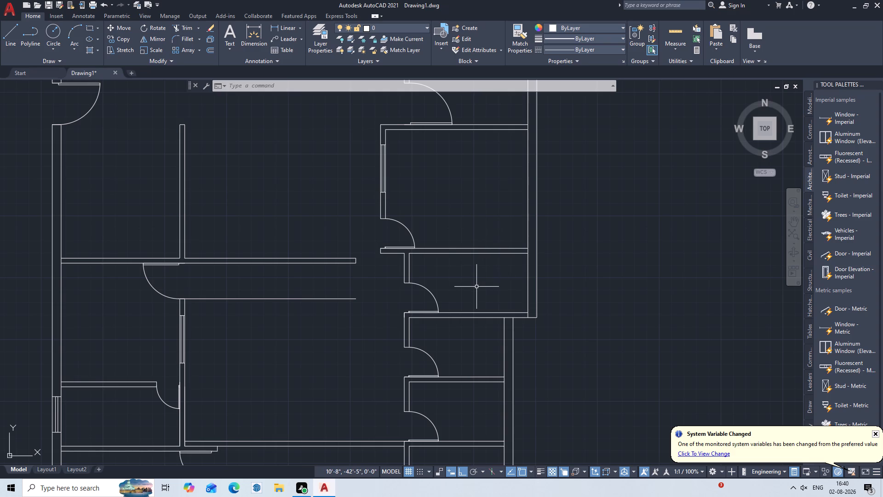
scroll(425, 205, down, 1)
middle_drag(248, 227, 333, 380)
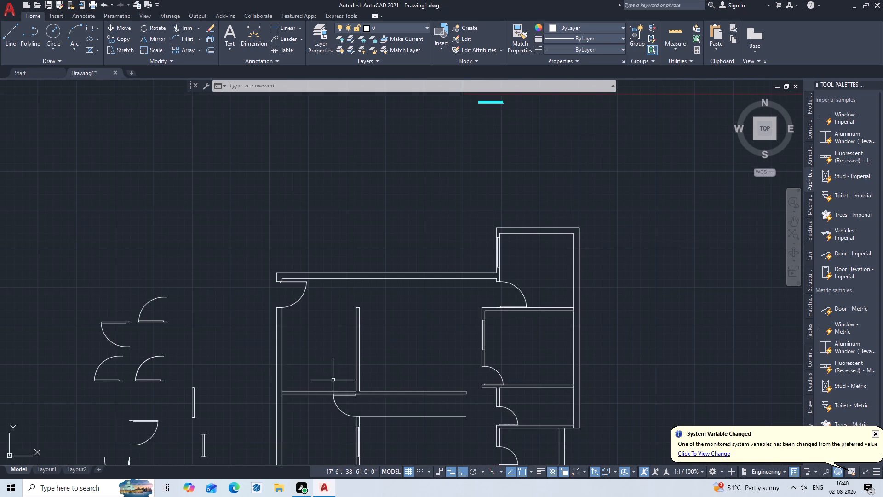
middle_drag(320, 344, 454, 143)
scroll(449, 209, down, 1)
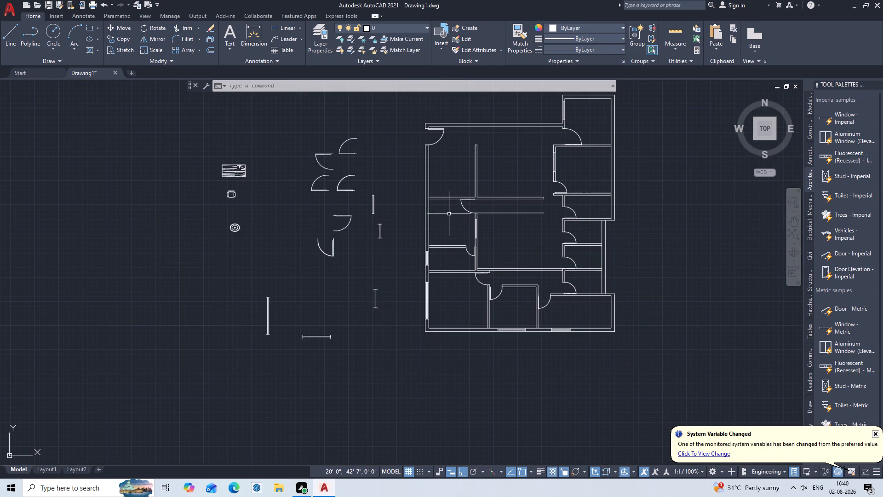
middle_drag(462, 226, 472, 190)
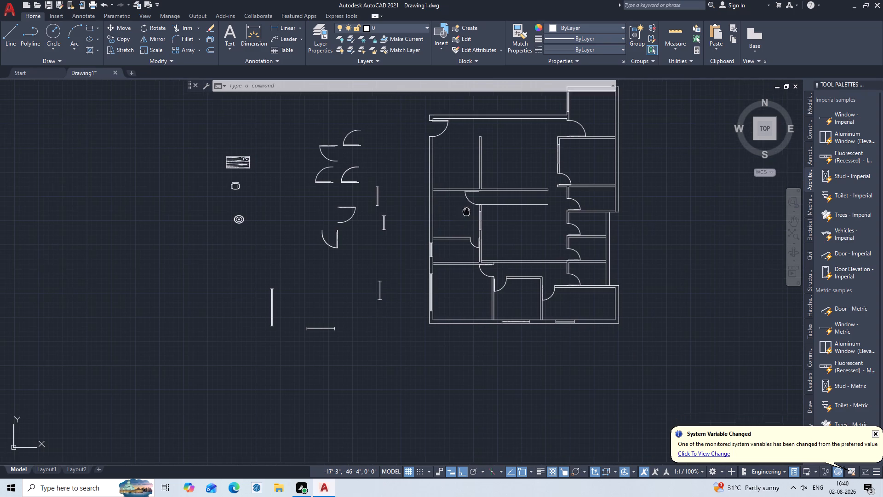
middle_drag(472, 190, 474, 185)
scroll(475, 185, up, 1)
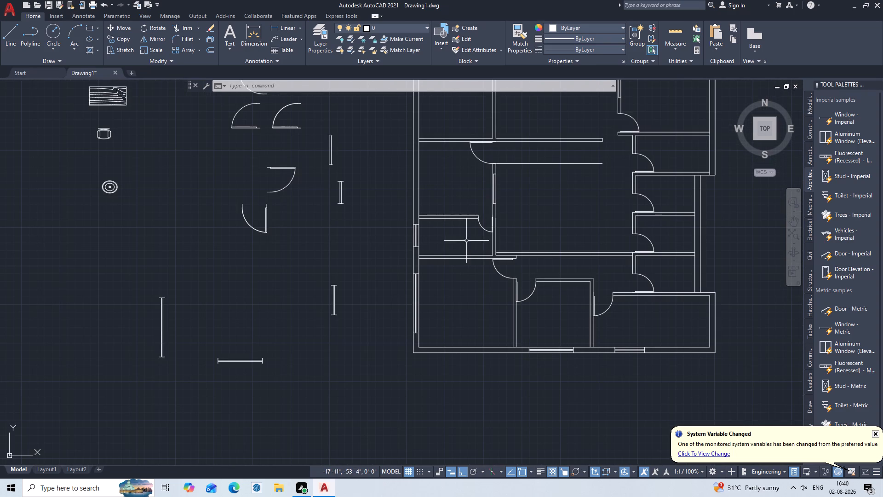
Examine the south and east rooms of the floor plan for remaining window positions.
middle_drag(465, 245, 444, 187)
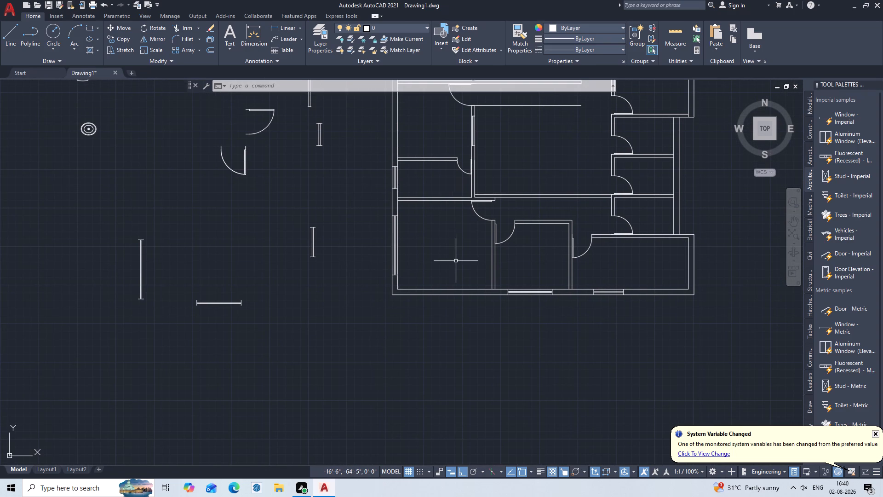
middle_drag(458, 246, 408, 306)
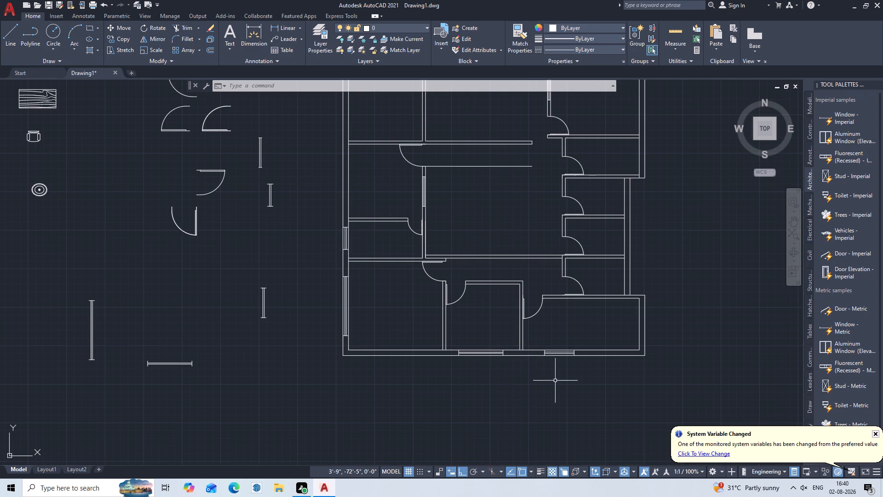
middle_drag(544, 332, 464, 354)
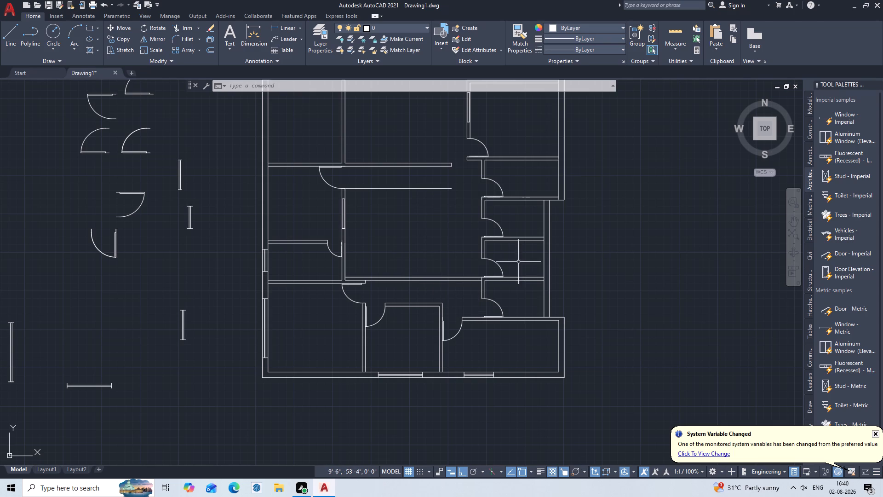
scroll(482, 175, down, 1)
middle_drag(482, 175, 422, 288)
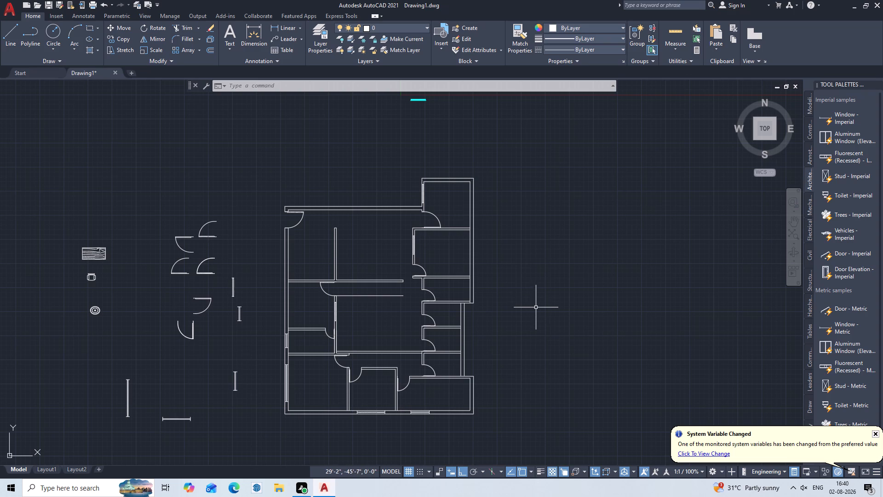
scroll(491, 328, up, 1)
middle_drag(492, 254, 493, 254)
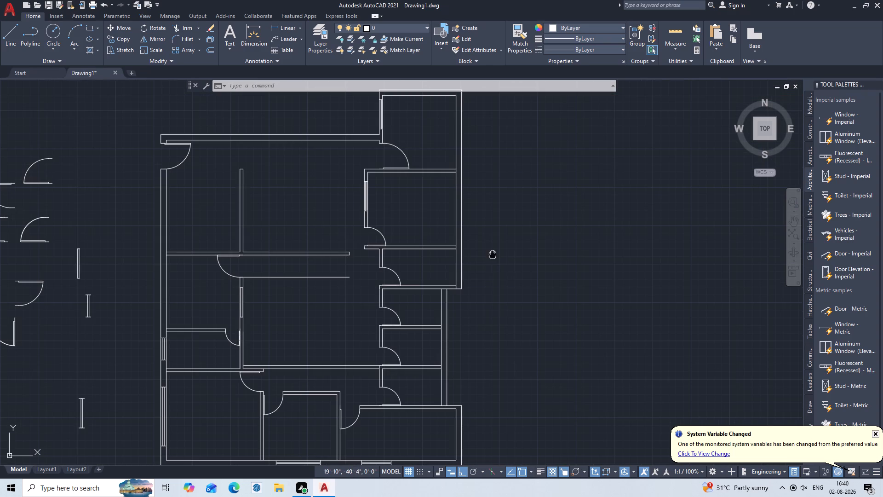
middle_drag(493, 254, 457, 261)
Draw a vertical 3' line in the empty area east of the floor plan.
key(l)
key(Return)
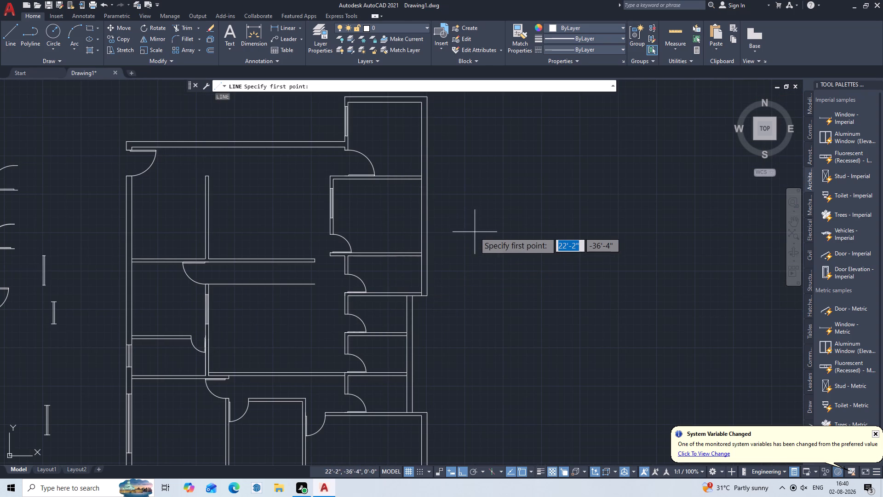
click(475, 232)
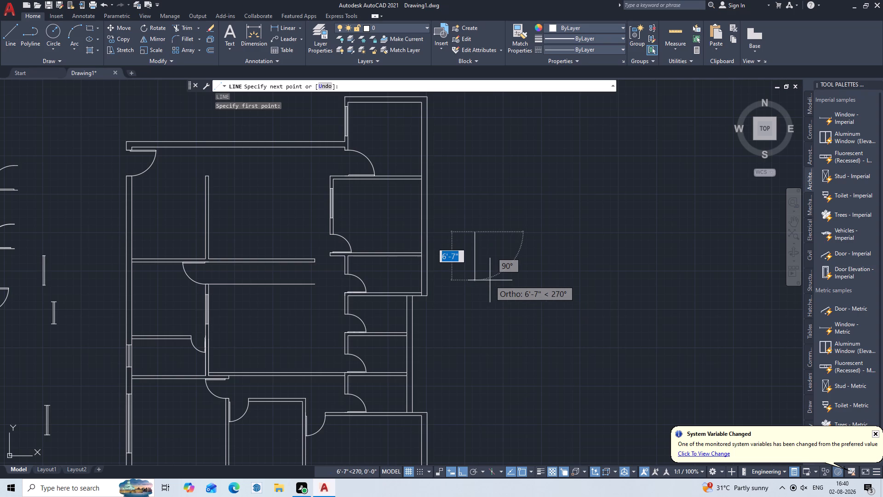
text(3')
key(Return)
key(Escape)
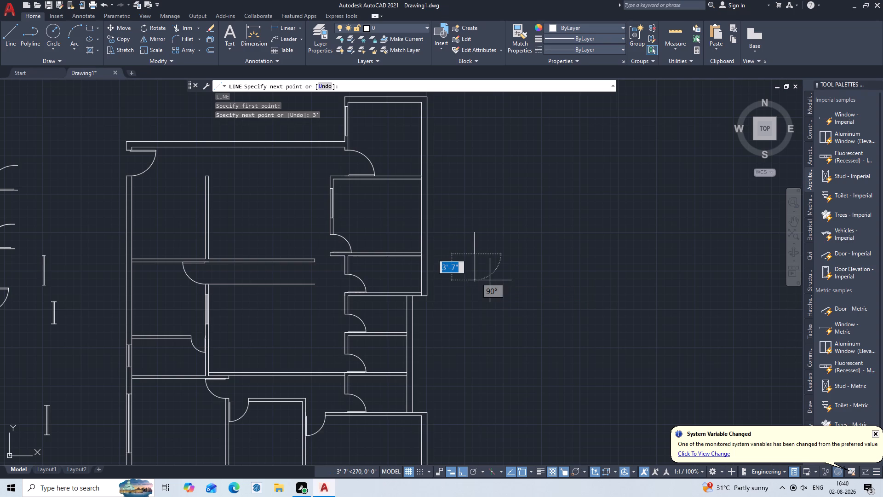
Draw two 4.5" cap lines from the lower end of the 3' line, one to the east and one to the west.
scroll(476, 250, up, 3)
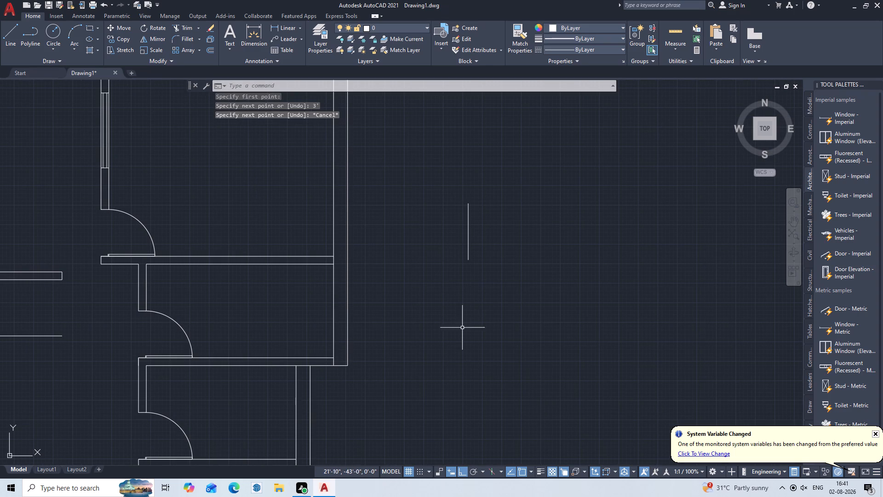
key(l)
key(Return)
scroll(458, 263, up, 2)
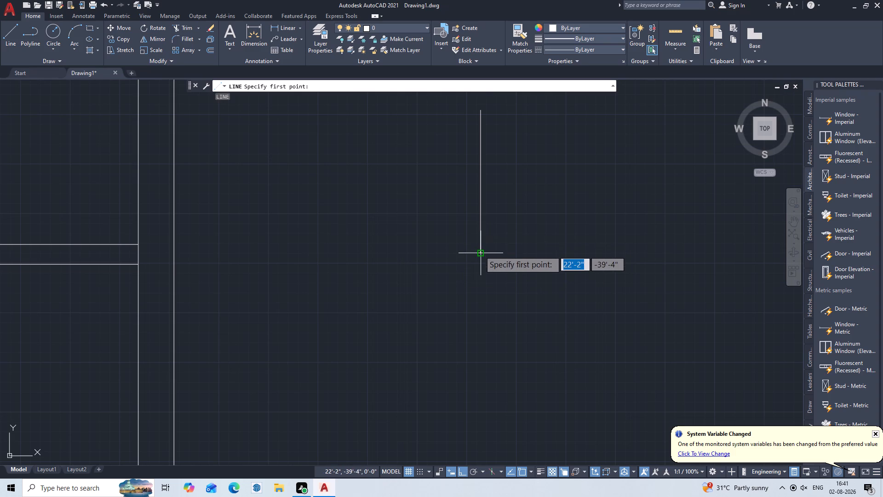
click(480, 251)
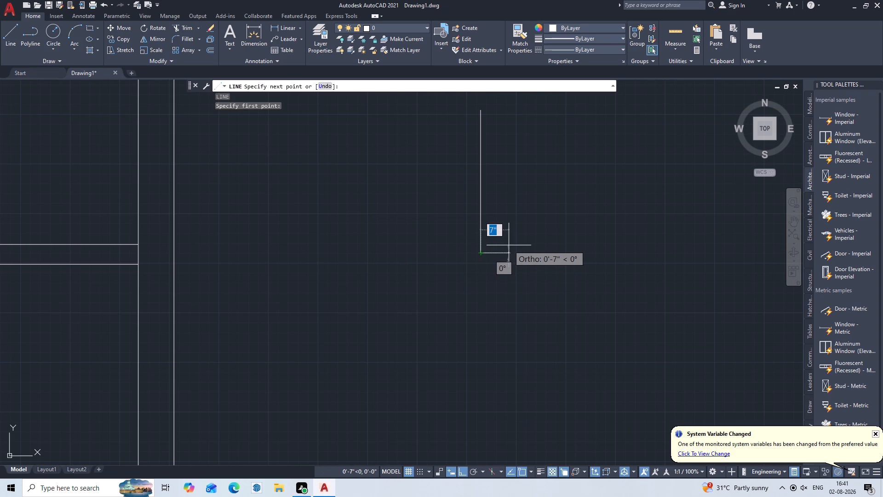
text(4.5)
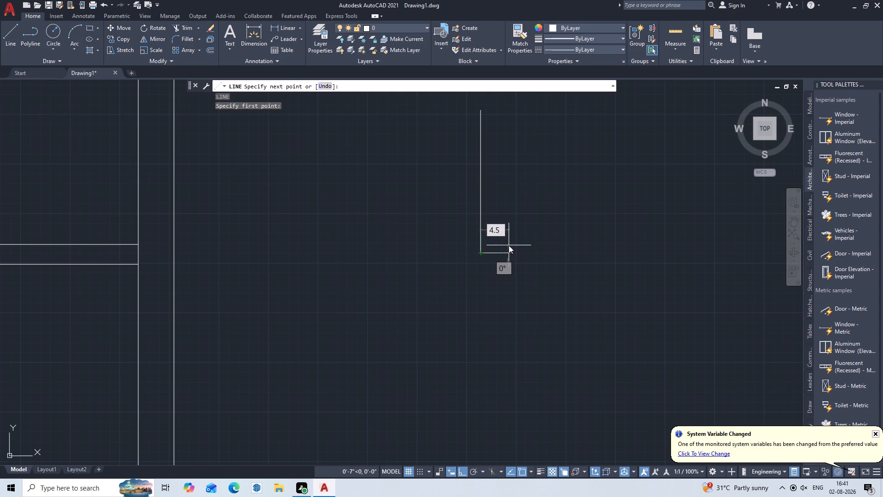
key(shift+quotedbl)
key(Return)
key(Escape)
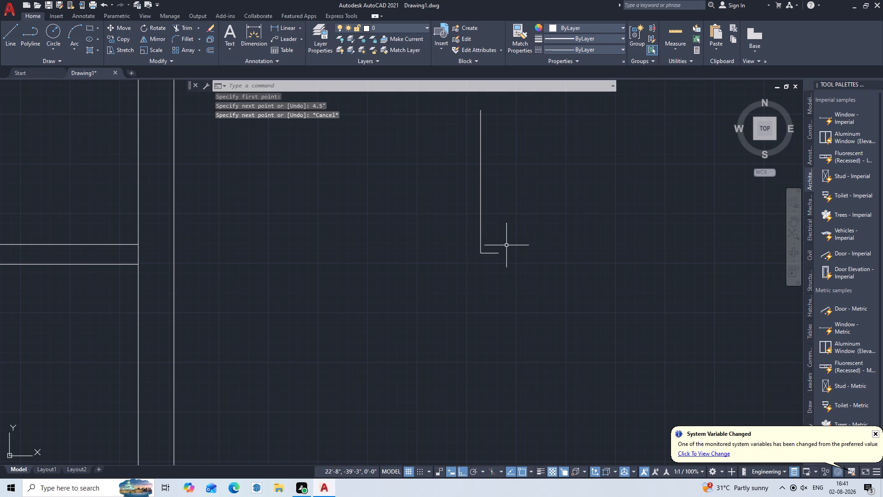
key(Return)
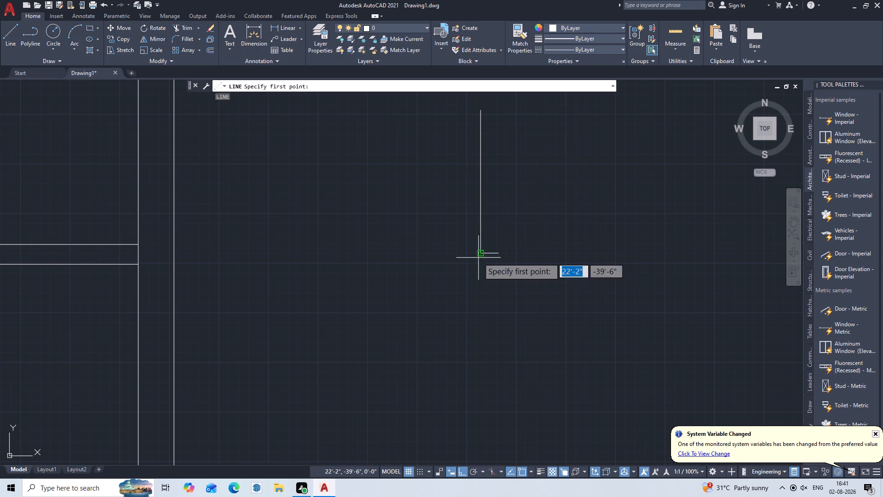
click(480, 252)
text(4.5)
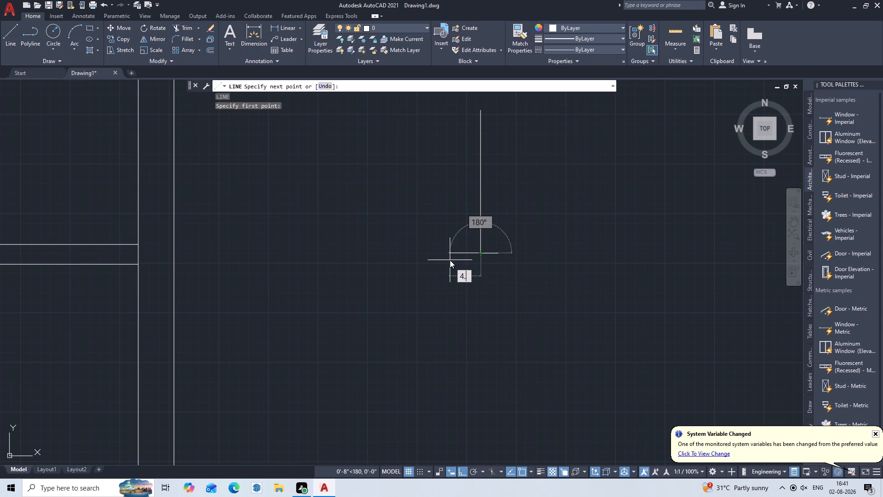
key(shift+quotedbl)
key(Return)
key(Escape)
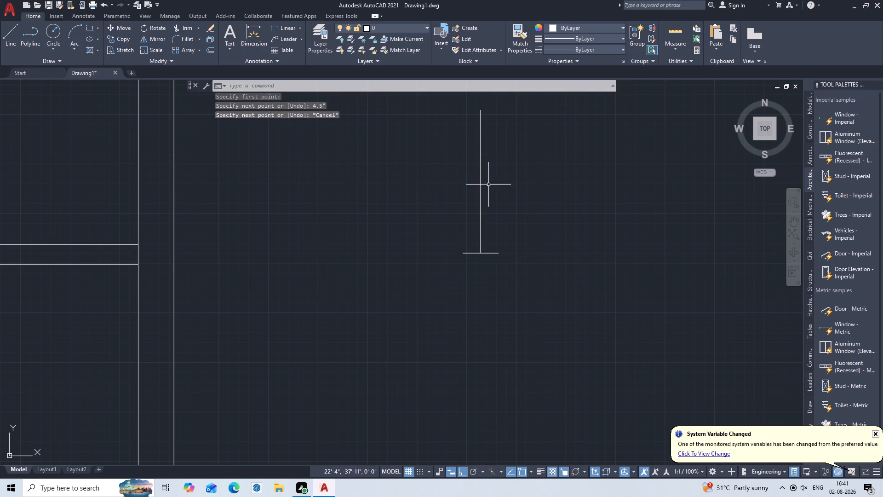
Offset the vertical 3' line by 0.1' to both its east and west sides.
key(o)
key(Return)
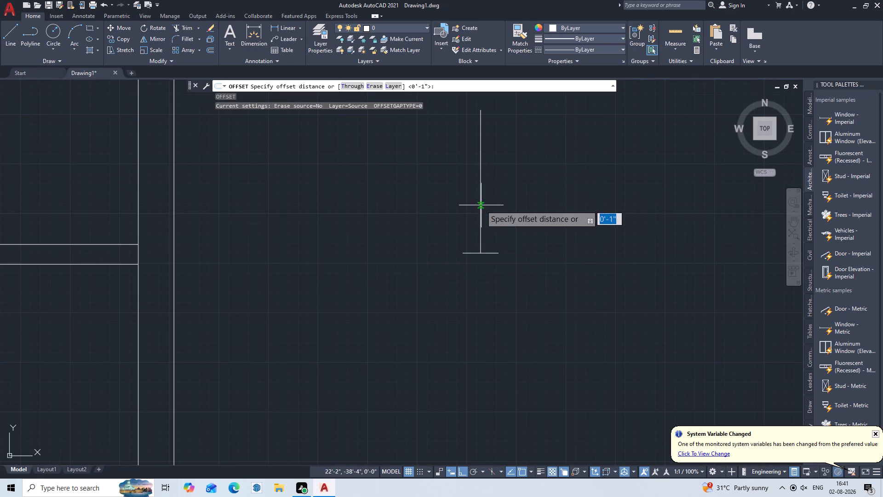
key(0)
key(period)
key(1)
key(apostrophe)
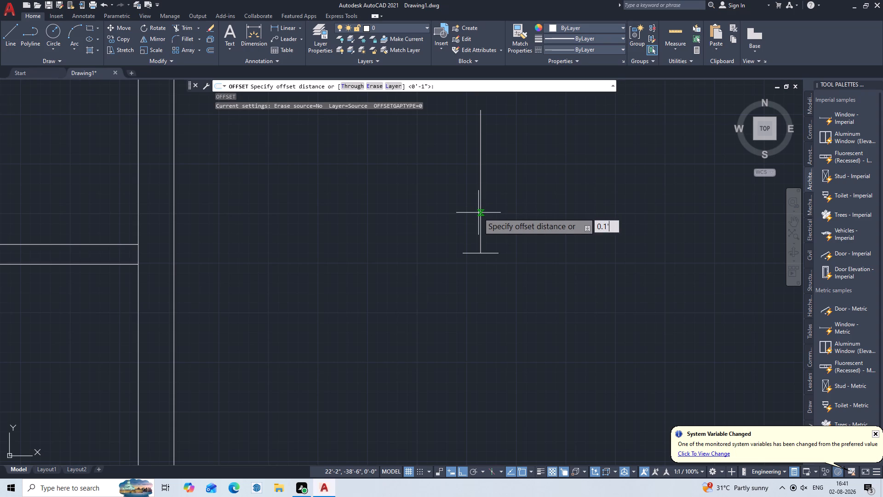
key(Return)
click(478, 213)
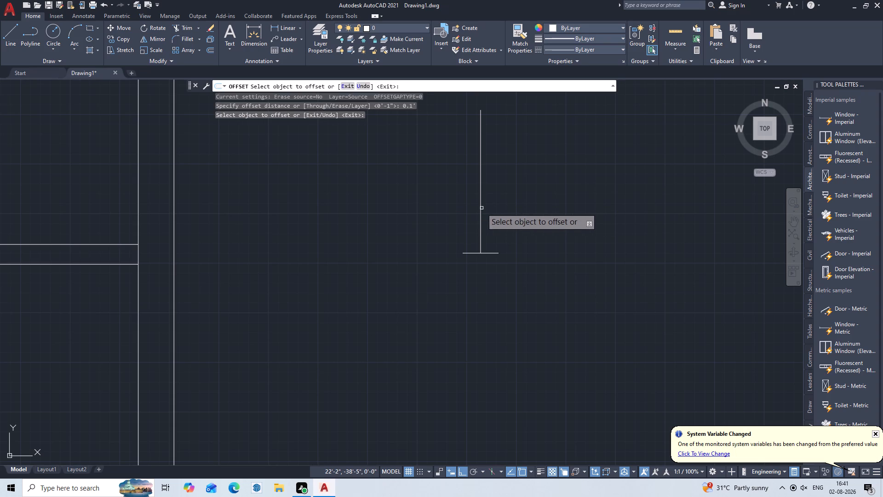
click(482, 208)
click(490, 208)
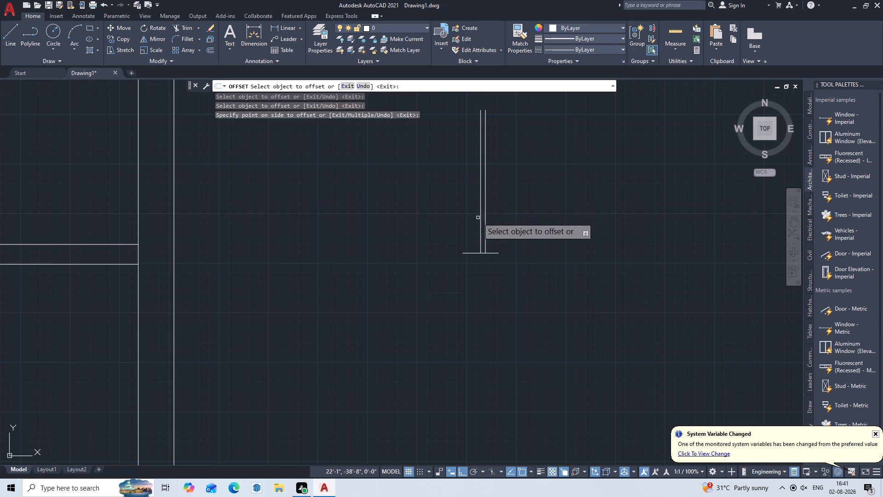
click(481, 217)
click(465, 219)
key(Escape)
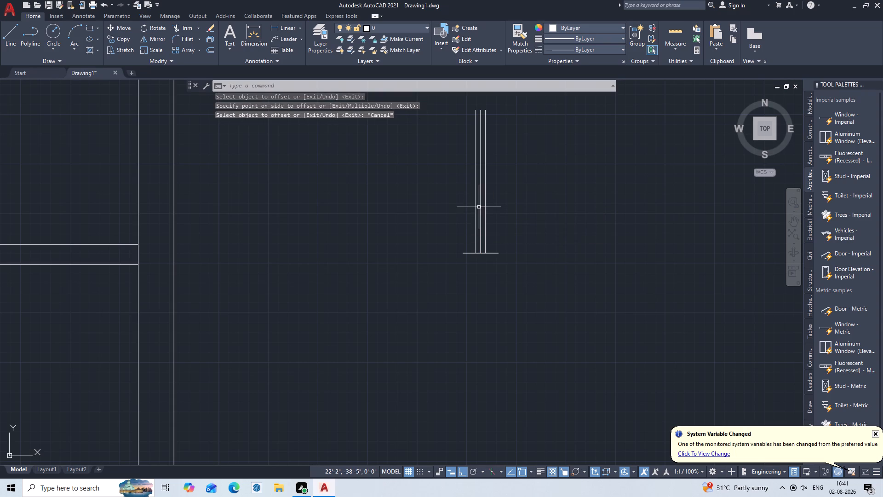
Copy the two lower cap lines from the centre line's bottom end to its top end.
scroll(479, 207, up, 1)
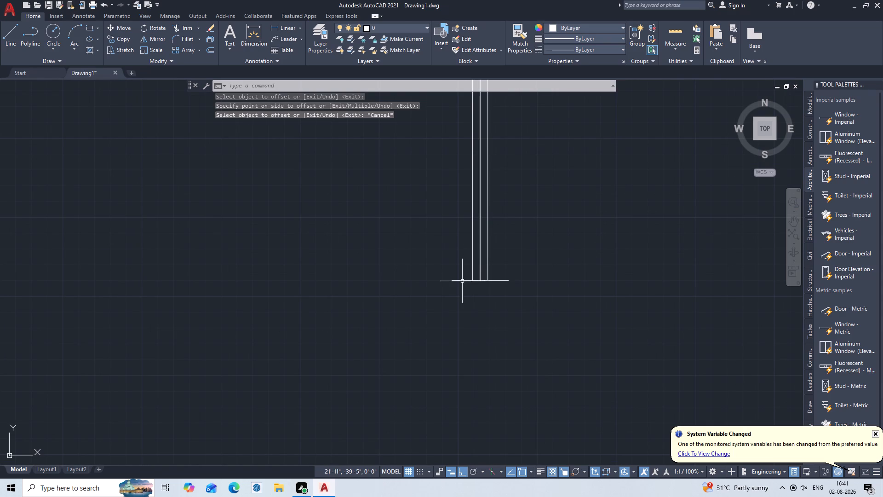
click(461, 282)
click(504, 277)
click(508, 288)
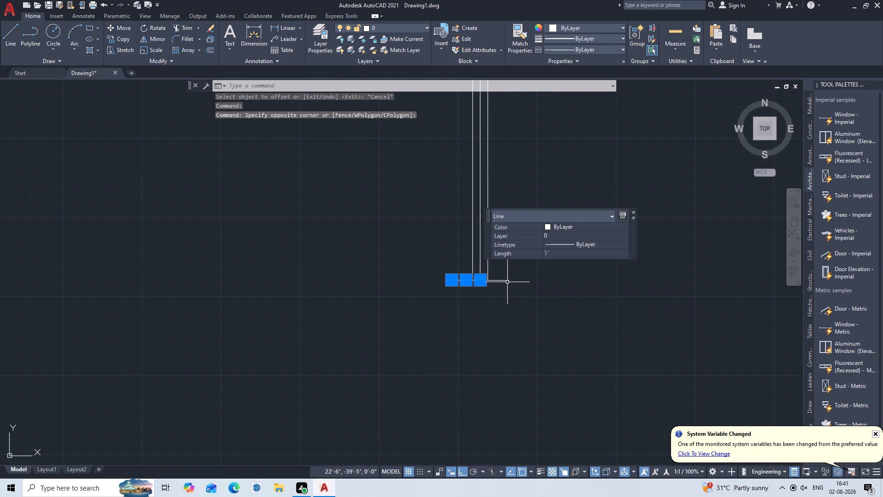
click(510, 273)
click(499, 294)
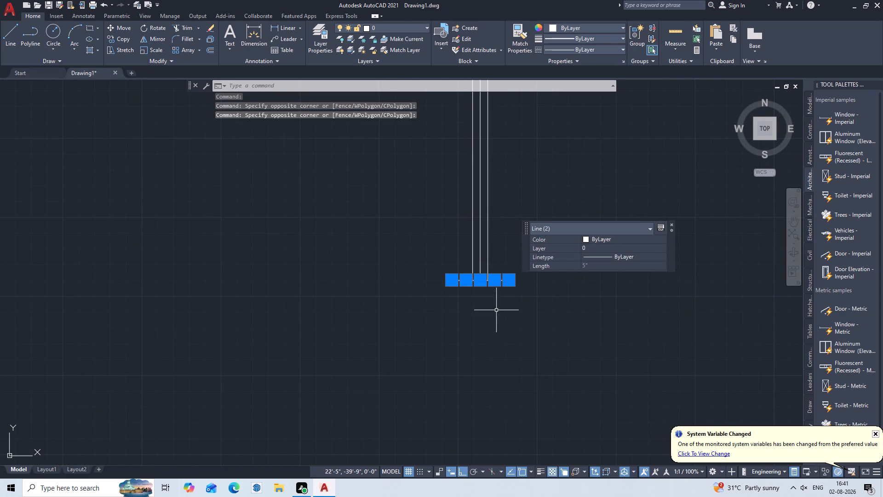
text(COP)
key(Return)
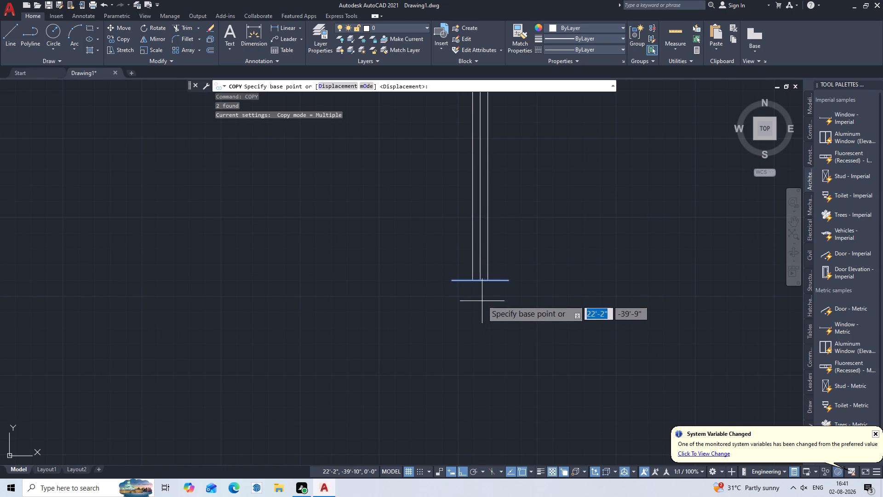
drag(479, 282, 479, 278)
middle_drag(509, 147, 516, 439)
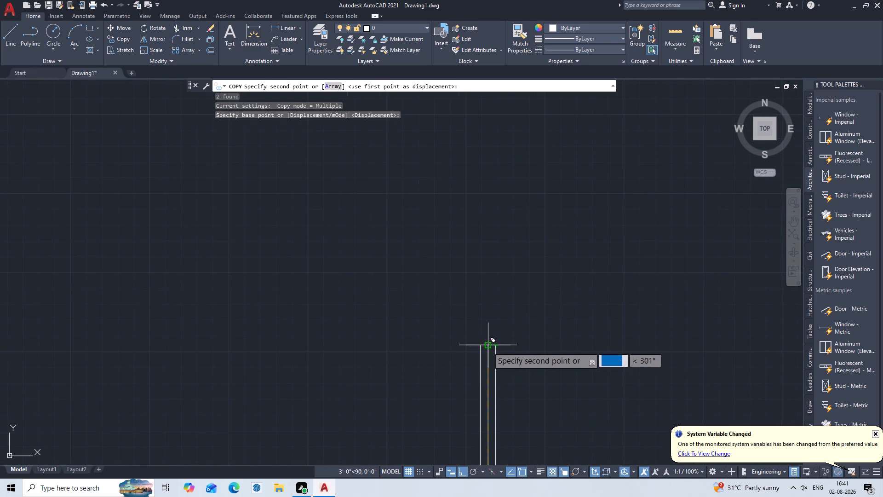
click(487, 346)
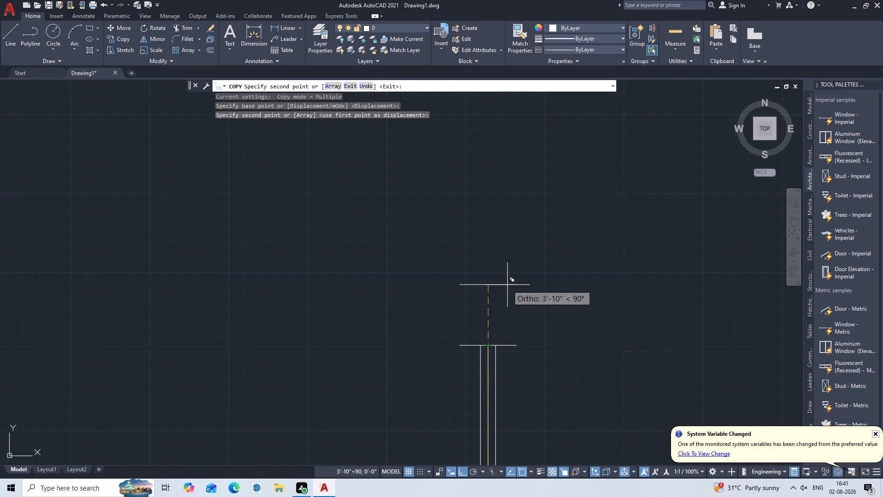
key(Escape)
Erase the centre line of the new window, keeping the two outer vertical lines.
scroll(506, 296, down, 2)
scroll(492, 352, up, 2)
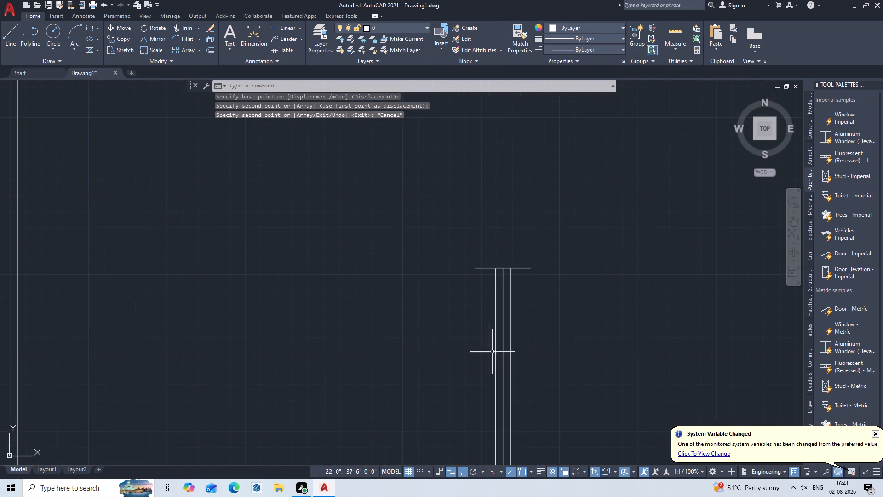
scroll(492, 352, up, 1)
click(515, 343)
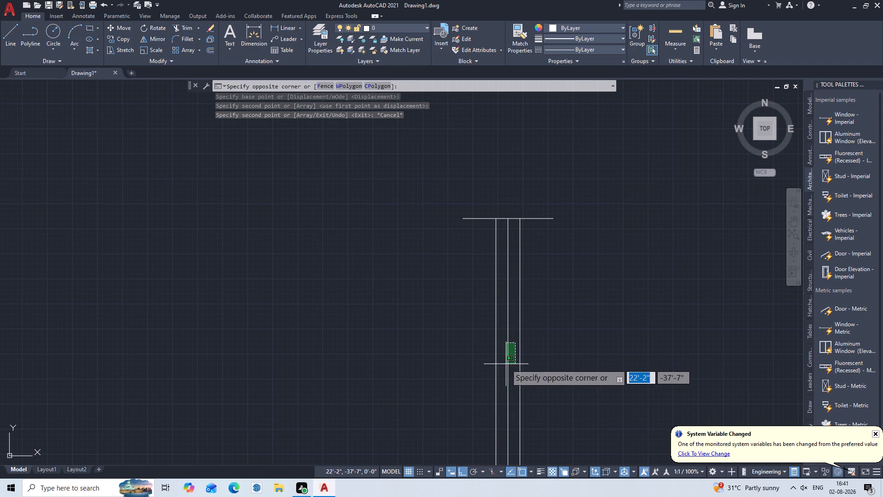
click(506, 364)
key(Delete)
scroll(545, 289, down, 1)
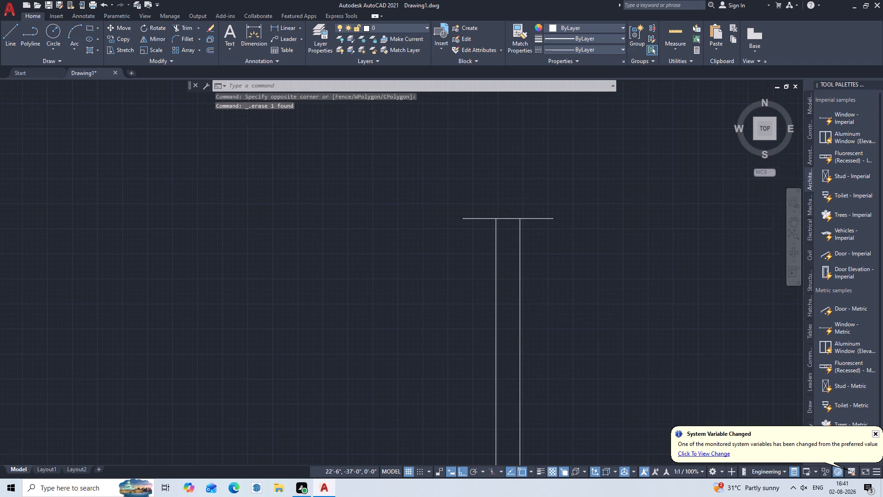
Group the two vertical lines and the cap lines of the new 3' window.
scroll(545, 289, down, 1)
middle_drag(519, 343, 419, 266)
click(469, 149)
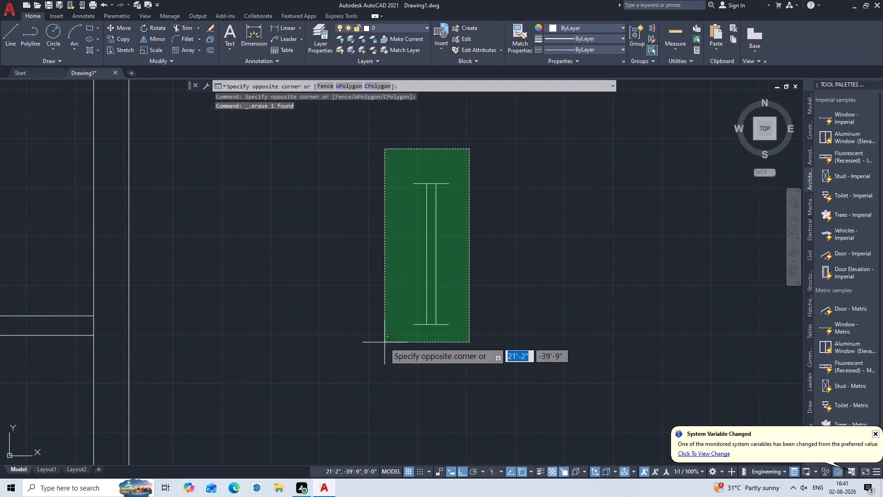
click(389, 346)
key(g)
key(Return)
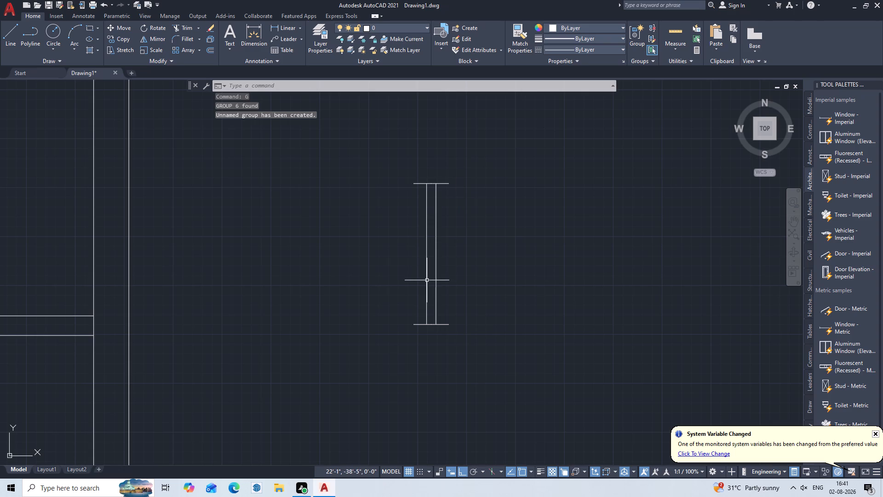
Copy the new 3' window group by its southwest corner into the east wall of the southernmost small room with a door.
key(c)
key(o)
key(p)
key(Return)
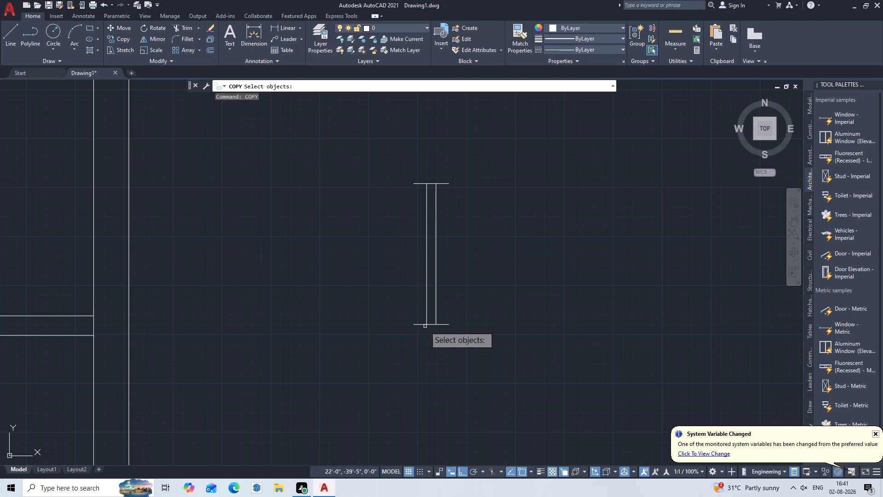
click(425, 326)
double_click(444, 297)
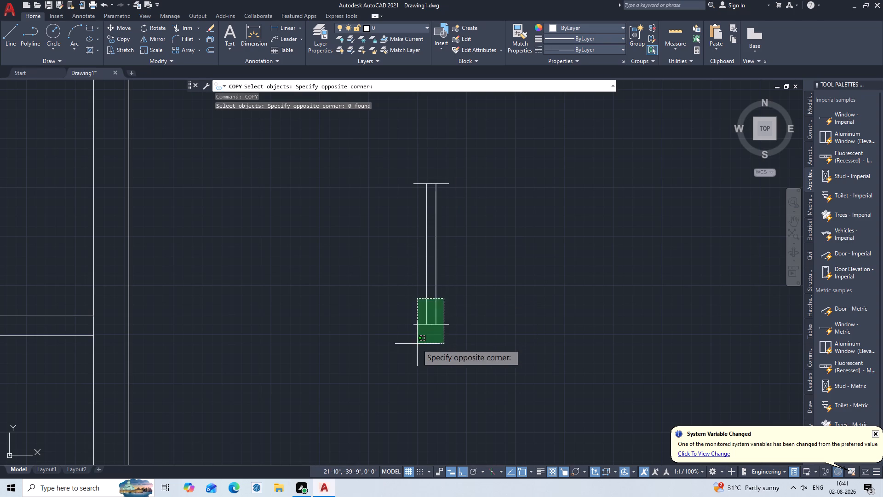
click(417, 344)
key(Return)
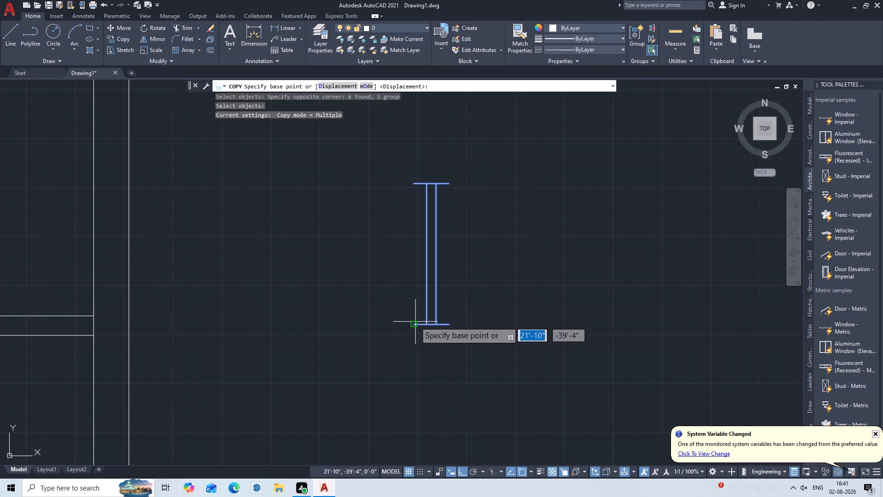
click(414, 322)
scroll(322, 312, down, 2)
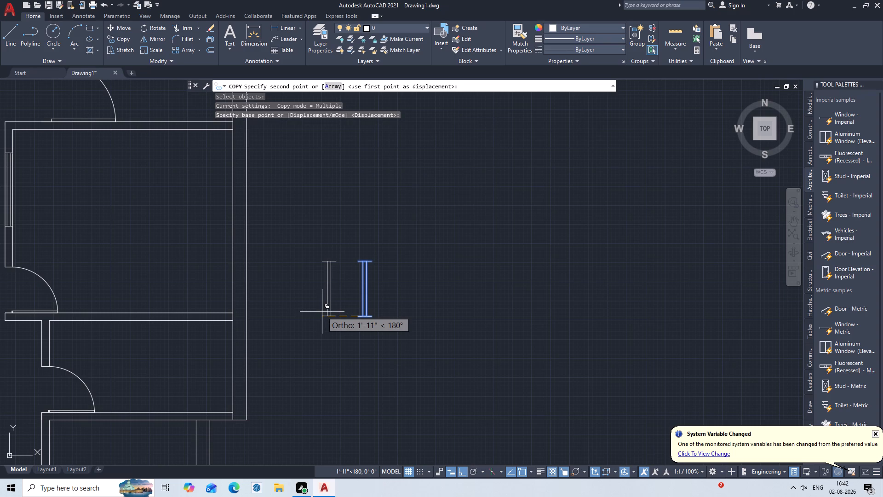
middle_drag(322, 312, 464, 305)
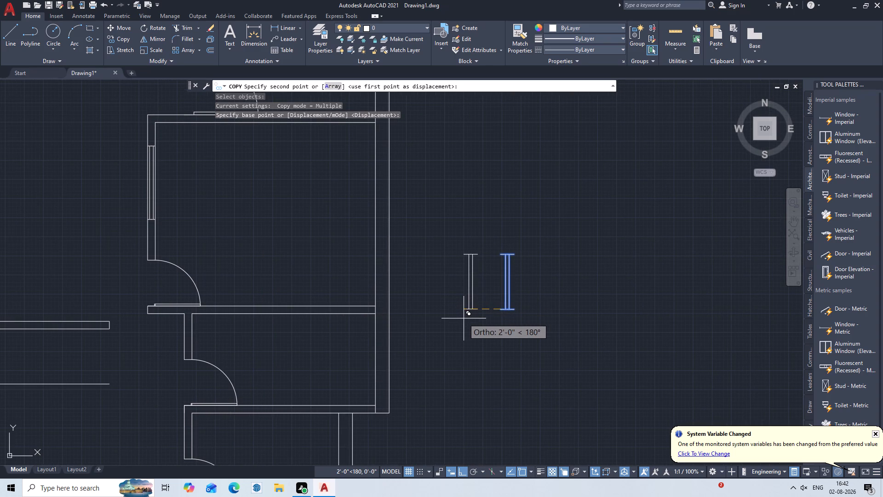
scroll(463, 321, down, 2)
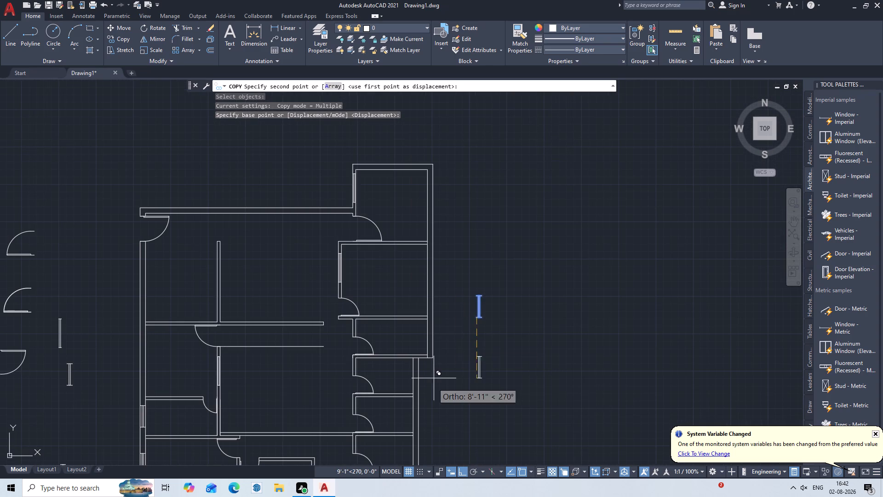
middle_drag(433, 383, 469, 166)
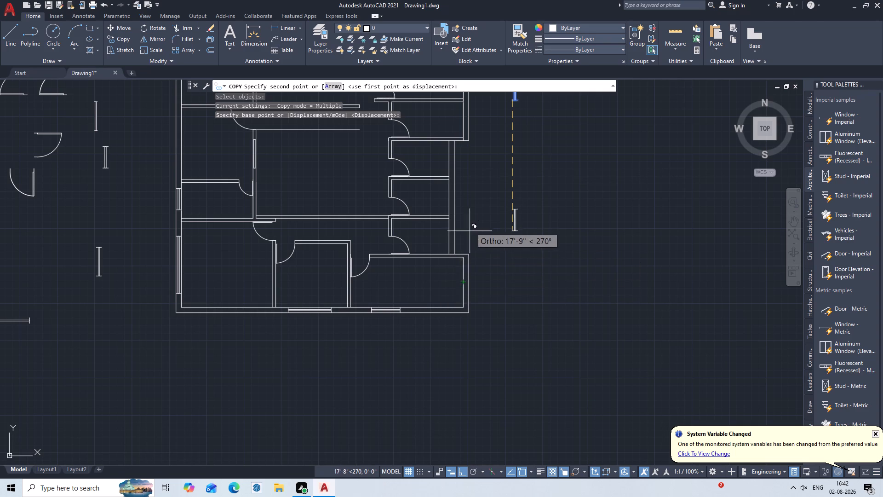
scroll(471, 226, up, 3)
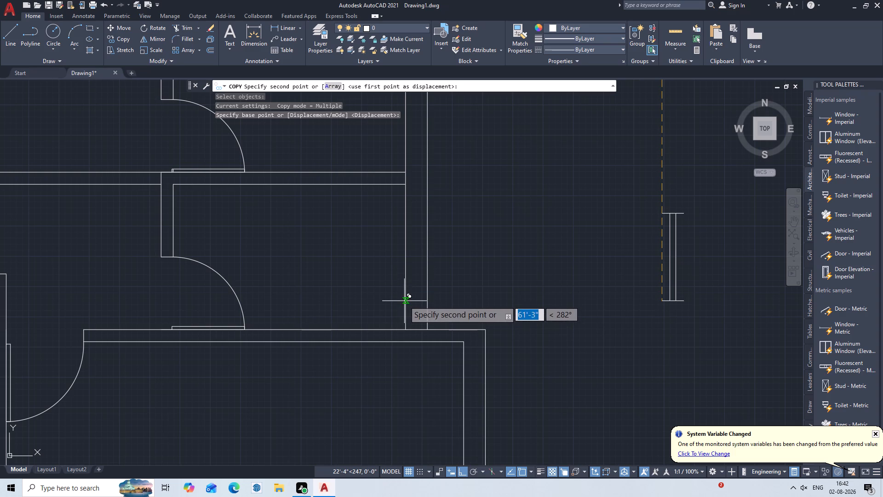
scroll(406, 296, up, 3)
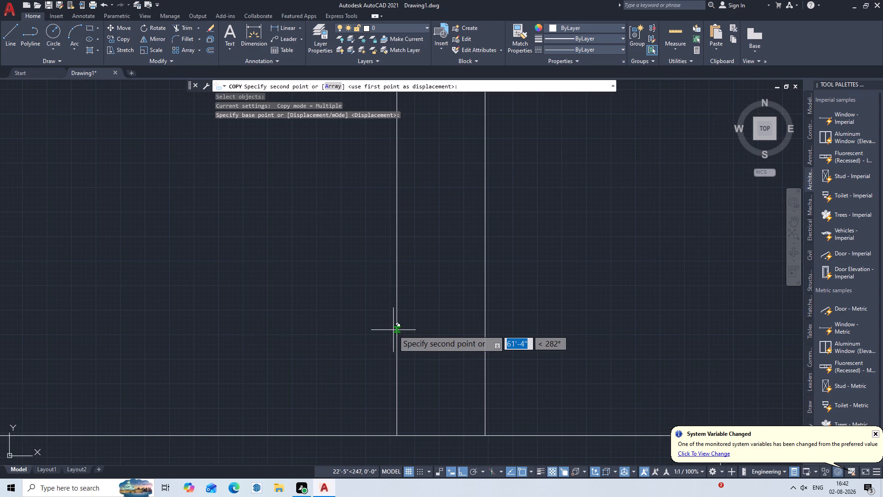
click(397, 316)
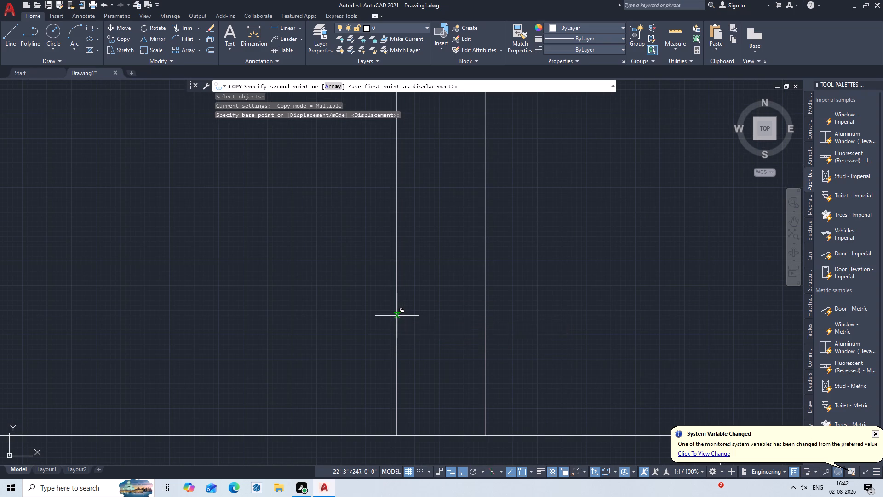
Place three more copies of the 3' window in the east walls of the three small rooms to the north.
scroll(405, 309, down, 2)
middle_drag(513, 213, 517, 424)
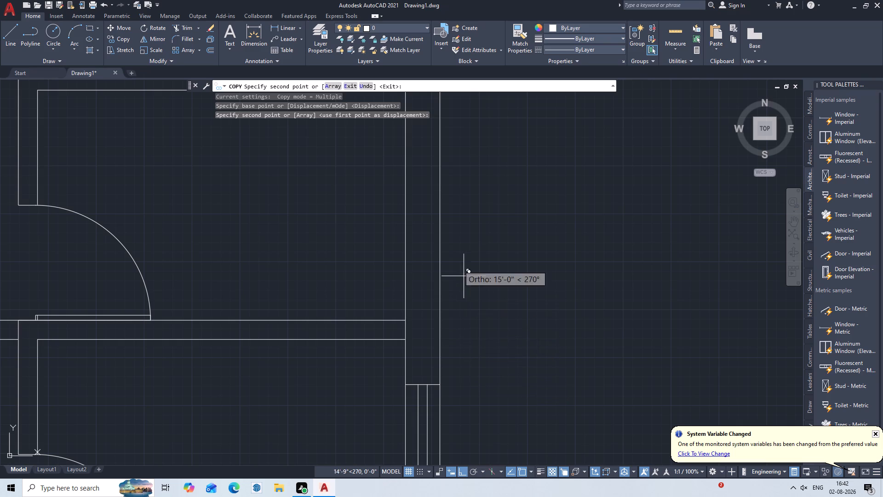
click(405, 285)
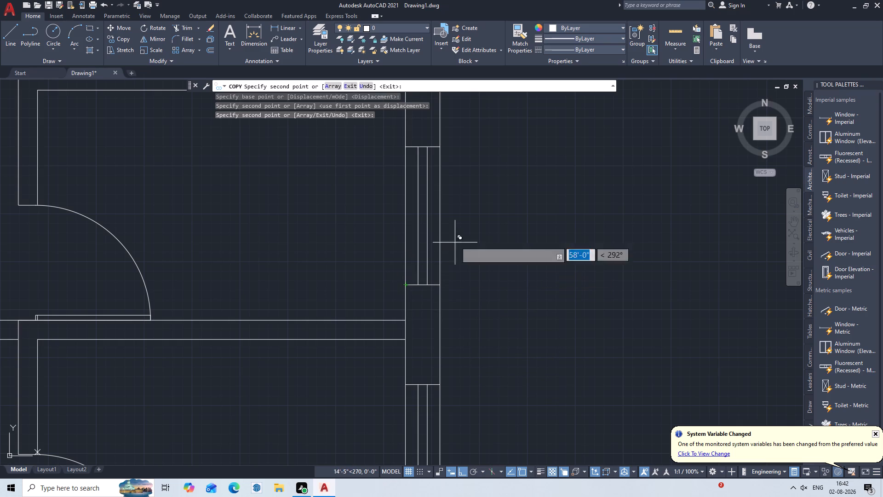
middle_drag(476, 222, 477, 464)
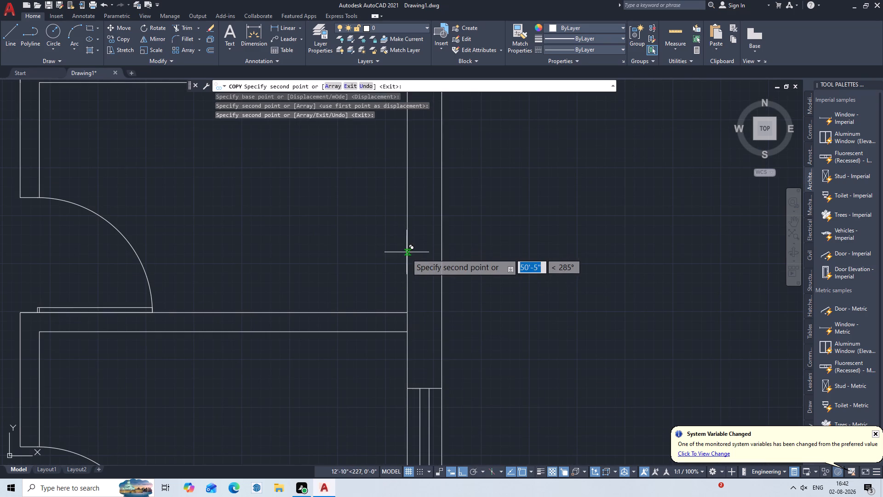
click(407, 269)
middle_drag(482, 212, 480, 231)
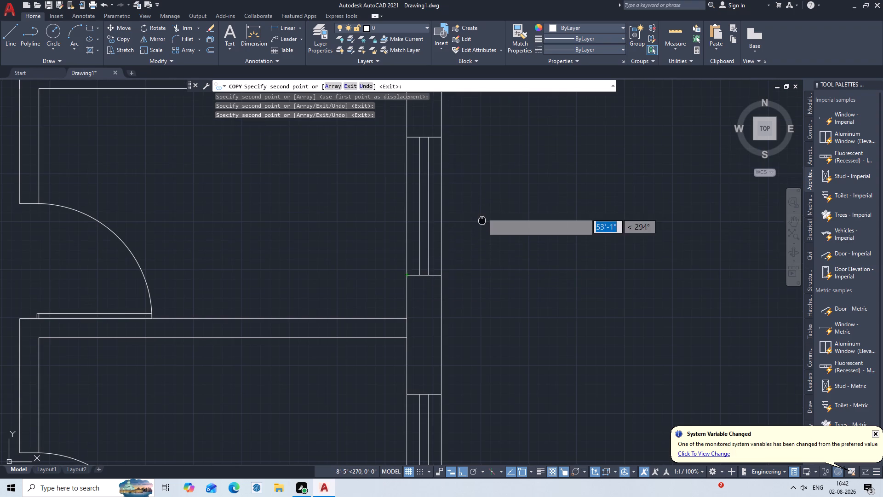
middle_drag(480, 231, 452, 475)
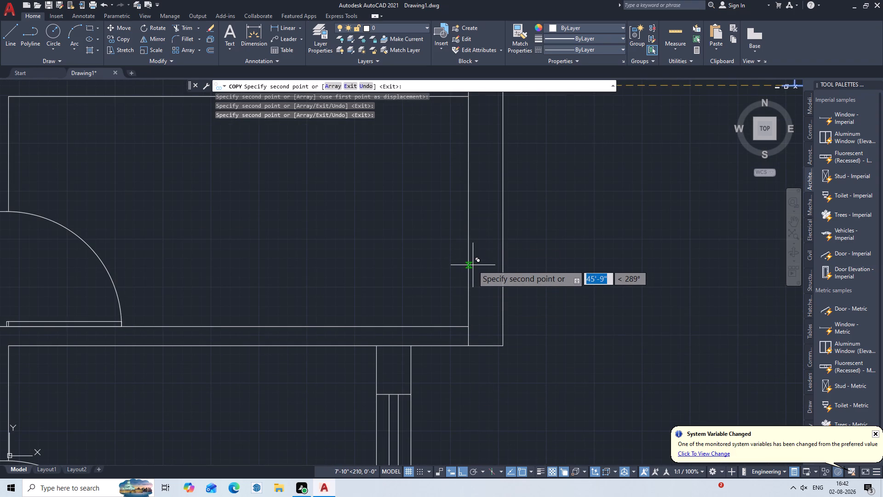
click(468, 272)
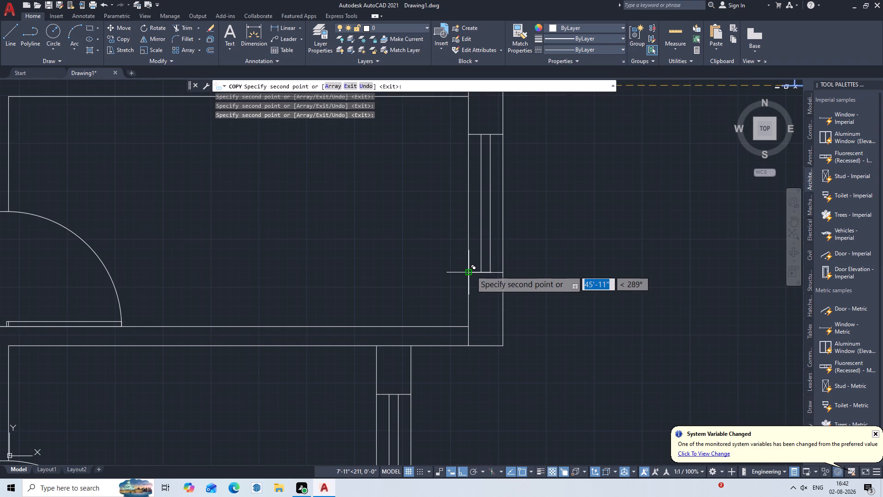
key(Escape)
Review the fitted doors and windows across the floor plan and the spare symbols beside it.
scroll(480, 273, down, 3)
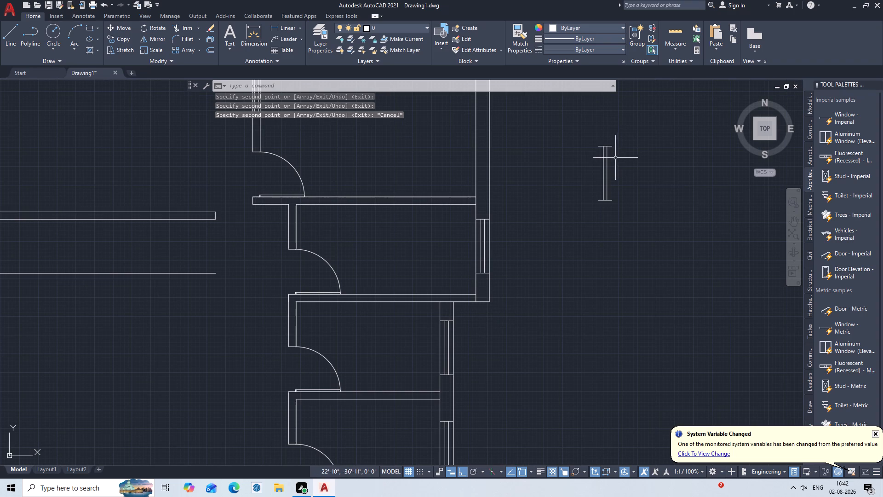
scroll(608, 173, down, 2)
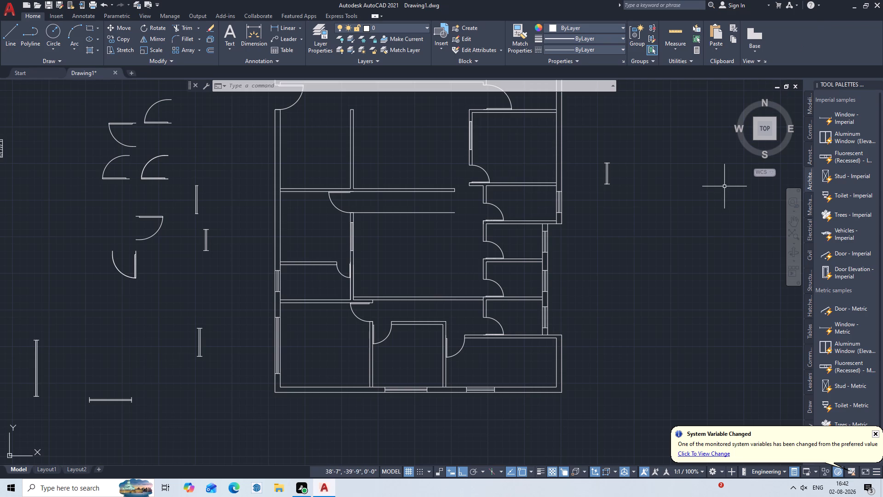
middle_drag(372, 219, 373, 221)
middle_drag(373, 221, 394, 278)
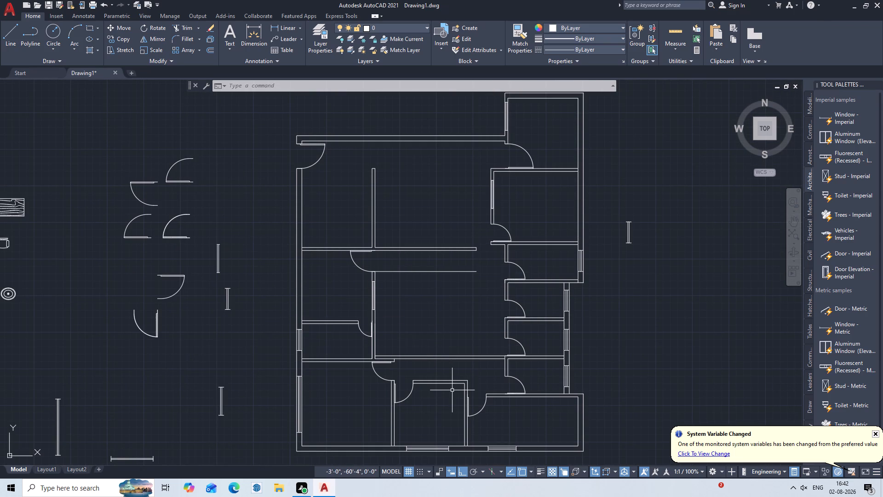
middle_drag(227, 319, 258, 316)
scroll(242, 319, down, 1)
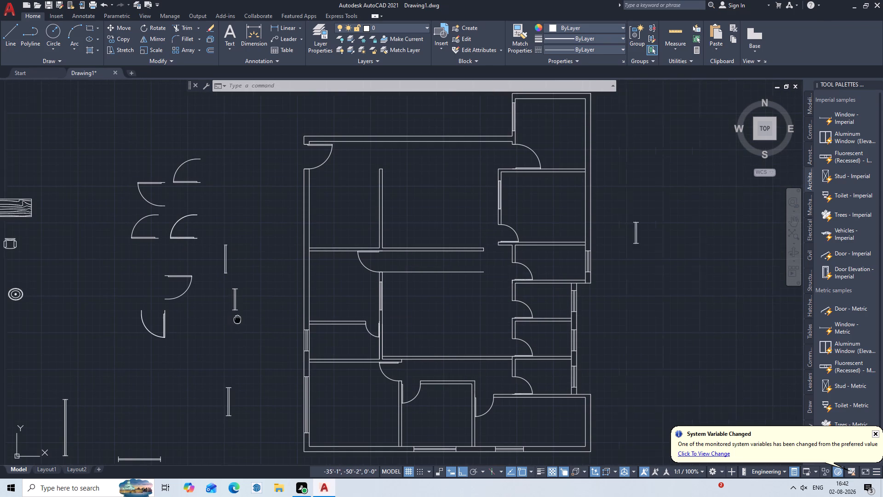
middle_drag(258, 316, 448, 259)
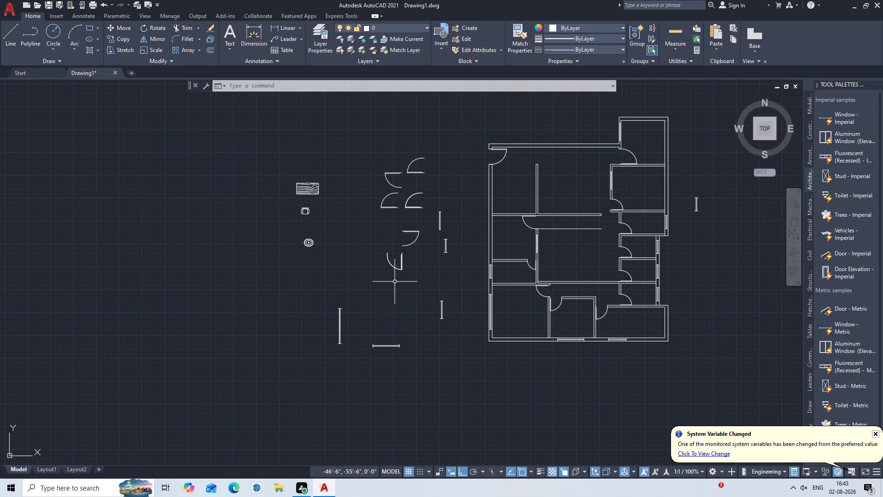
Rotate the wood-grained table a quarter turn counterclockwise about its northeast corner so that it stands lengthwise north-south.
scroll(318, 204, up, 2)
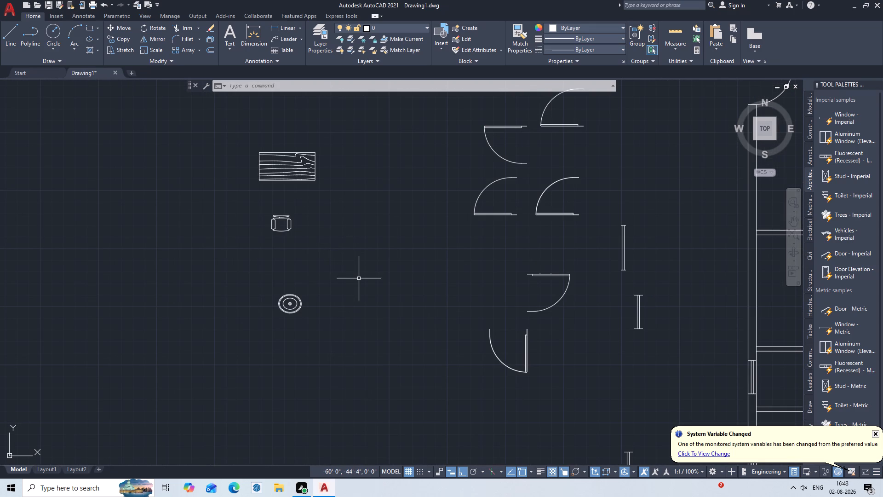
middle_drag(374, 252, 376, 252)
middle_drag(376, 252, 218, 162)
middle_drag(403, 273, 145, 196)
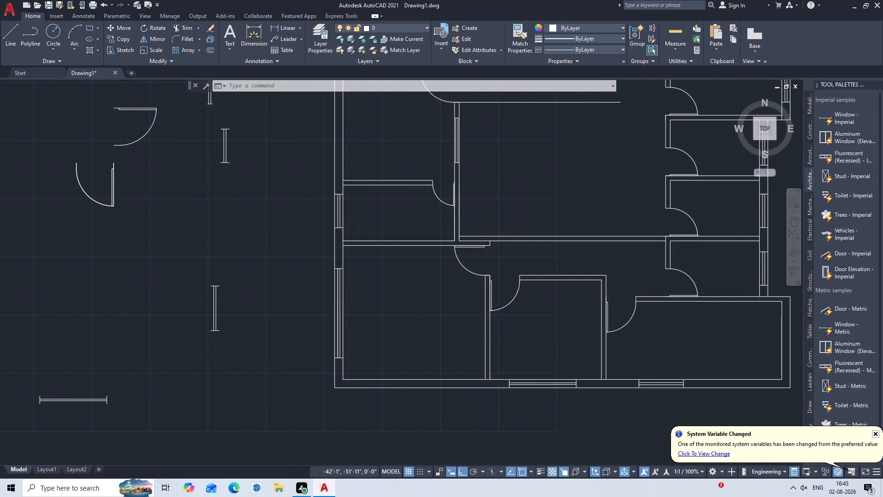
middle_drag(165, 208, 310, 361)
middle_drag(224, 216, 247, 229)
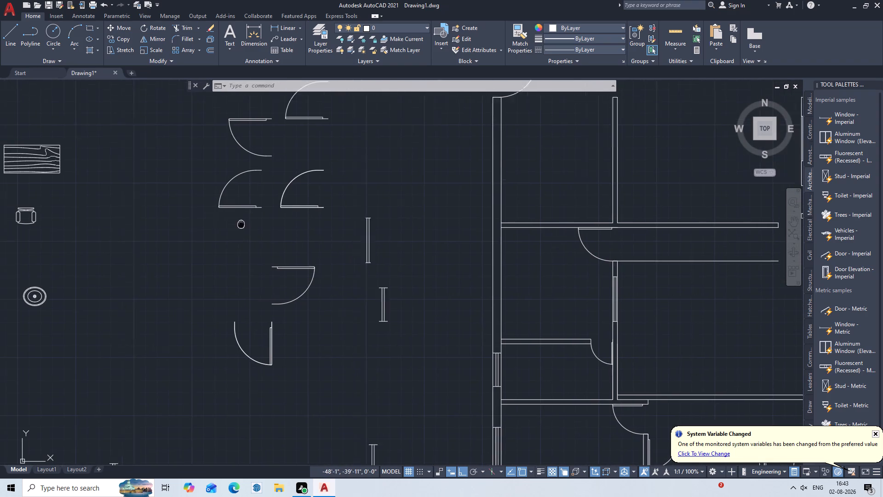
middle_drag(247, 229, 453, 280)
text(RO)
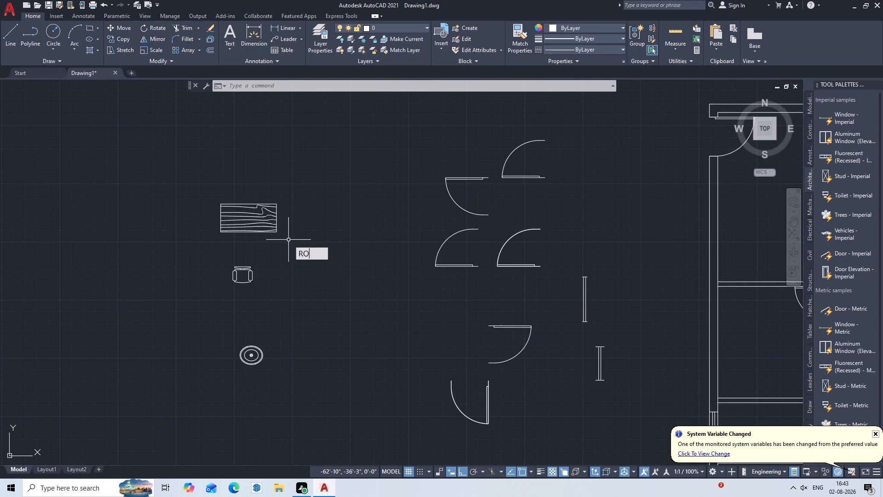
key(Return)
click(246, 222)
drag(255, 219, 243, 228)
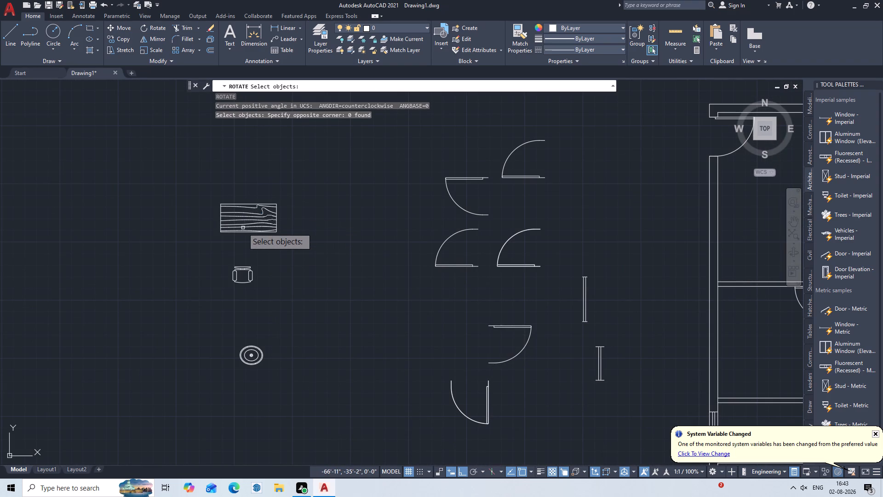
click(243, 228)
key(Return)
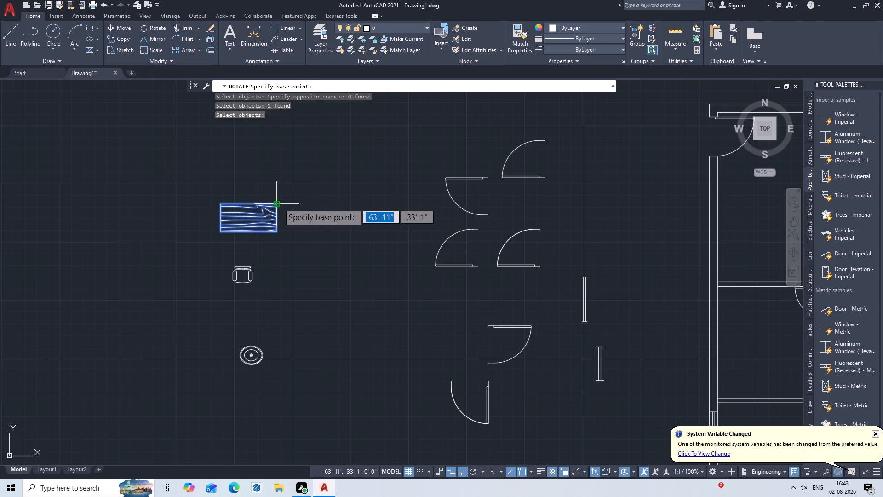
click(278, 204)
click(266, 157)
key(Escape)
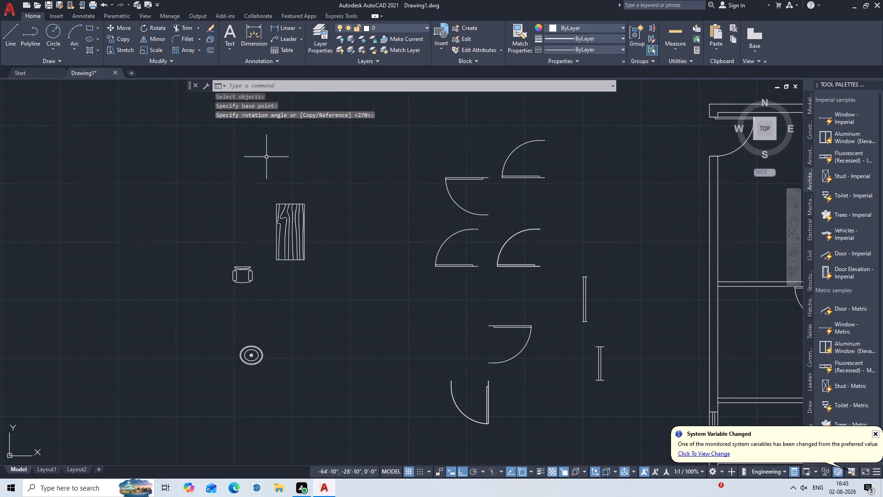
Copy the upright wood-grained table into the middle of the southwest corner room of the floor plan.
text(COP)
key(Return)
click(300, 235)
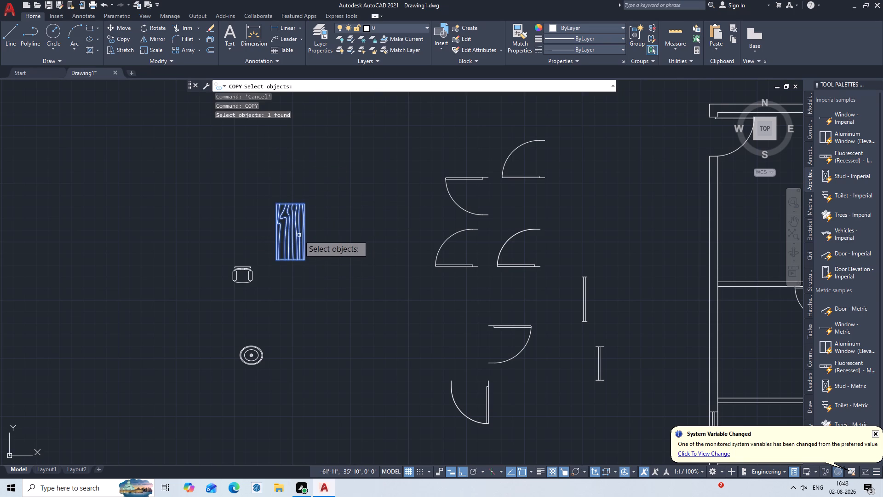
key(Return)
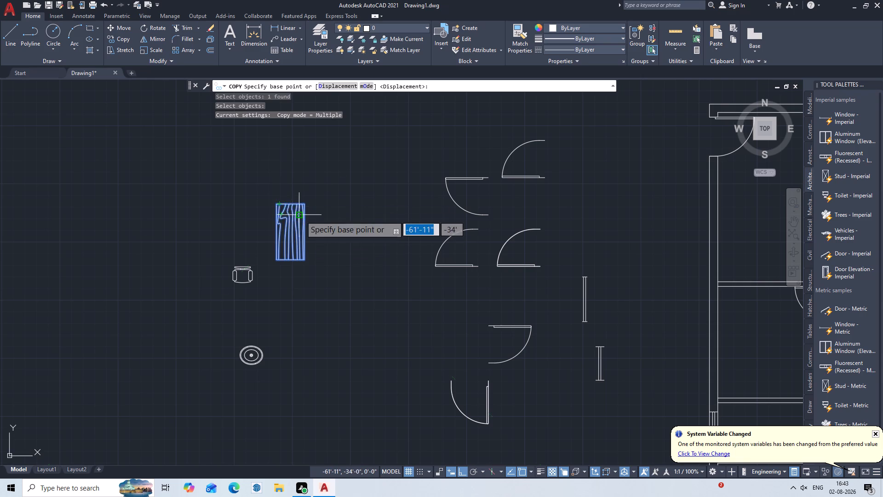
click(292, 236)
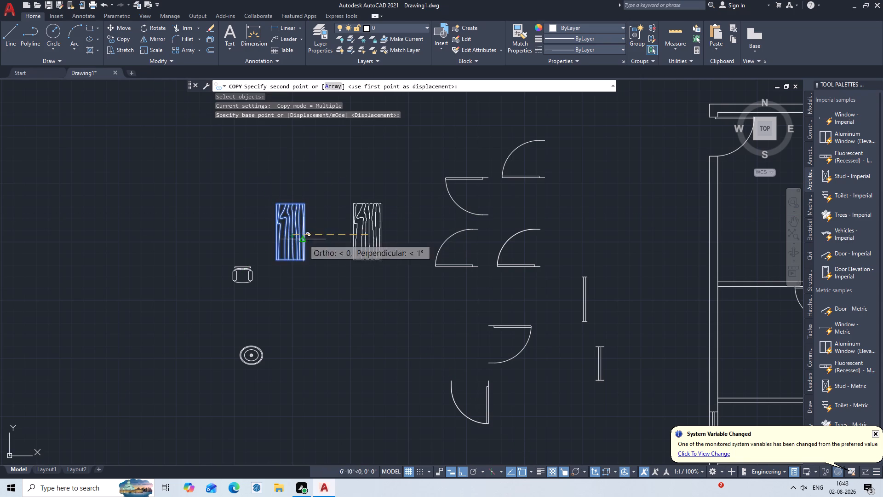
scroll(430, 362, down, 2)
middle_drag(430, 362, 297, 265)
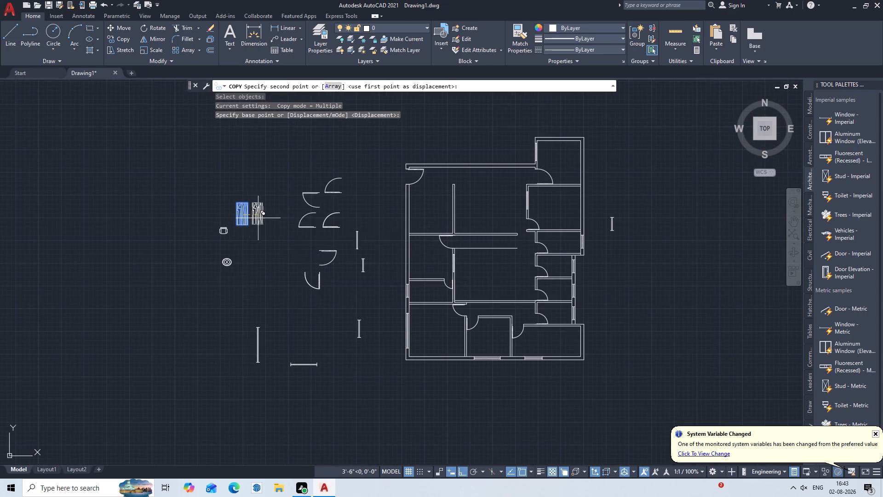
key(F8)
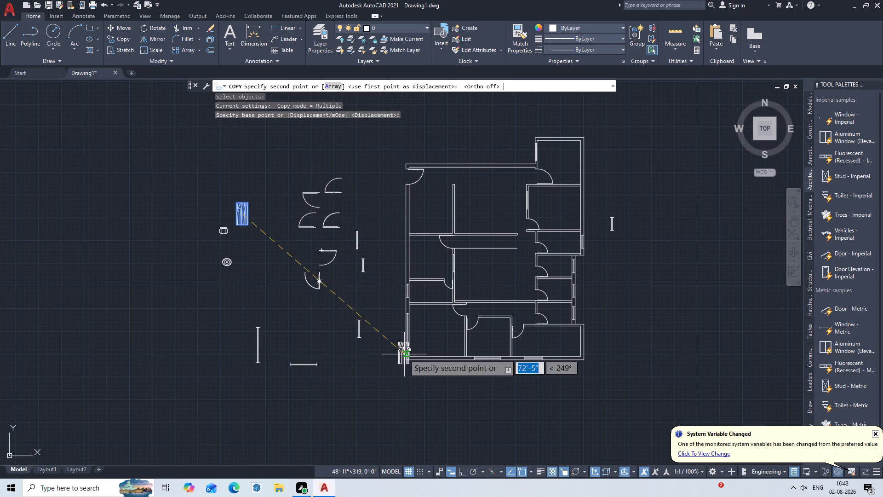
scroll(434, 336, up, 2)
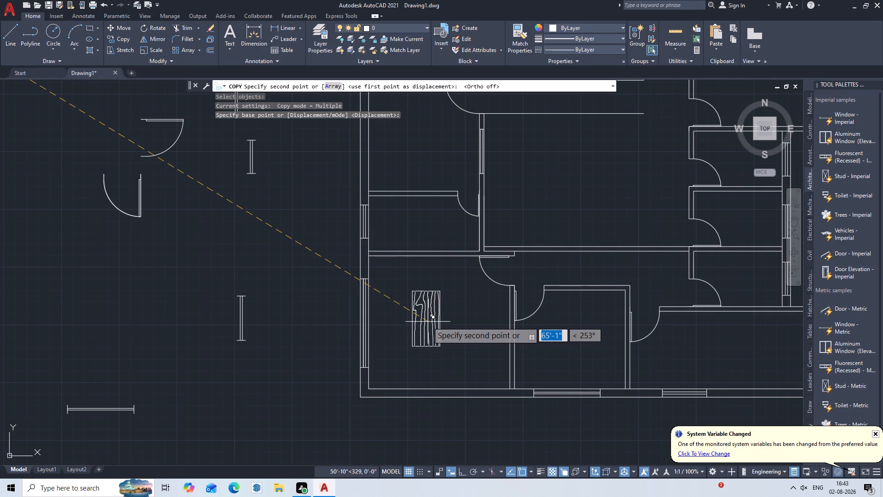
click(434, 322)
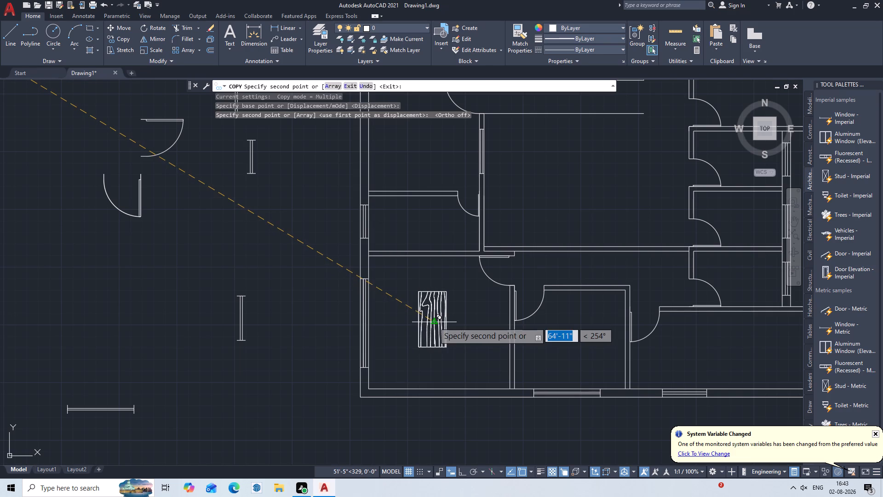
key(Escape)
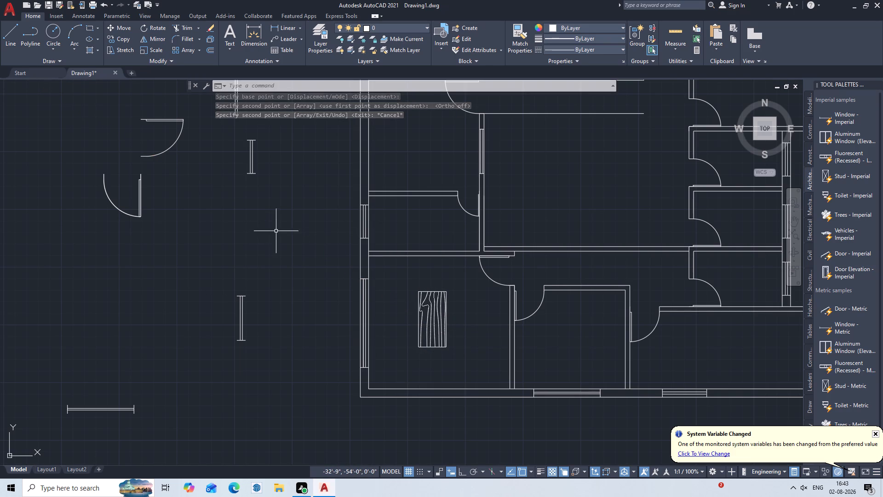
Copy the spare armchair by its front-edge midpoint to just north of the table in the southwest room, facing it.
middle_drag(267, 229, 443, 296)
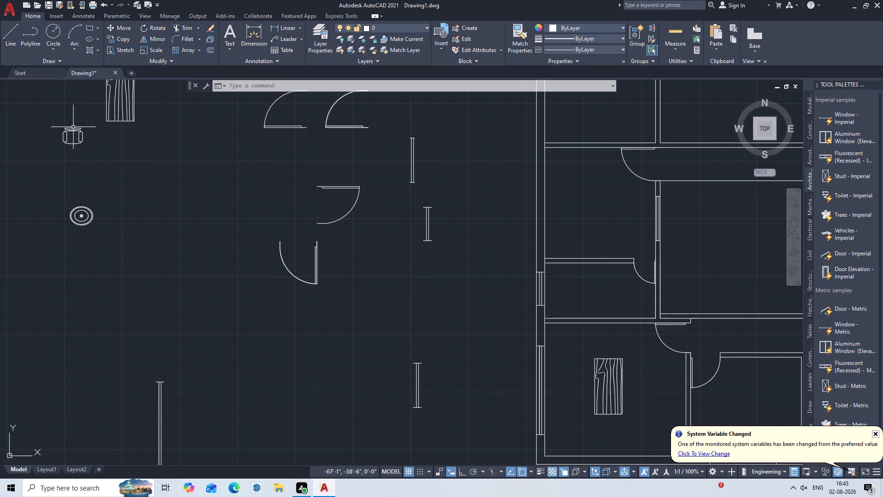
key(c)
key(o)
key(p)
key(Return)
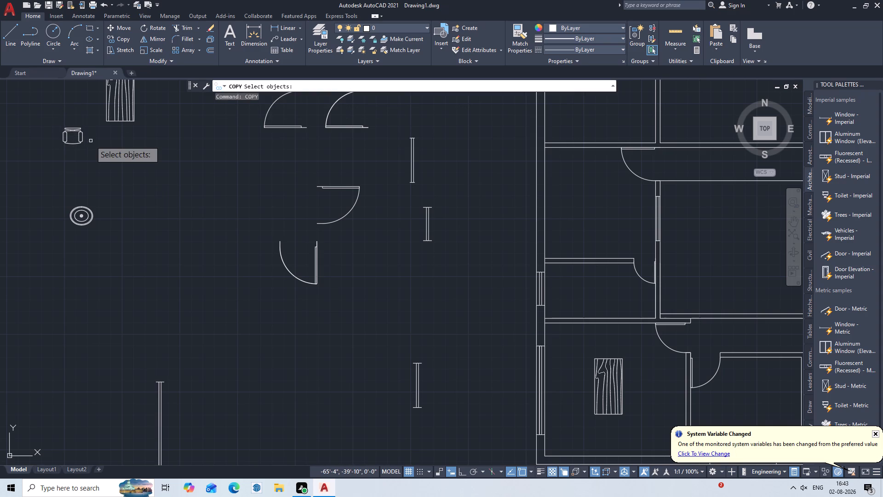
click(79, 137)
key(Return)
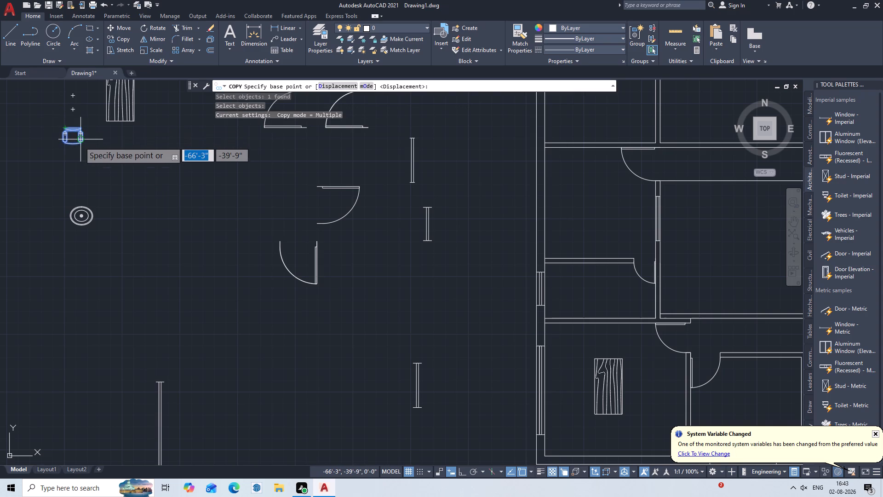
scroll(77, 136, up, 3)
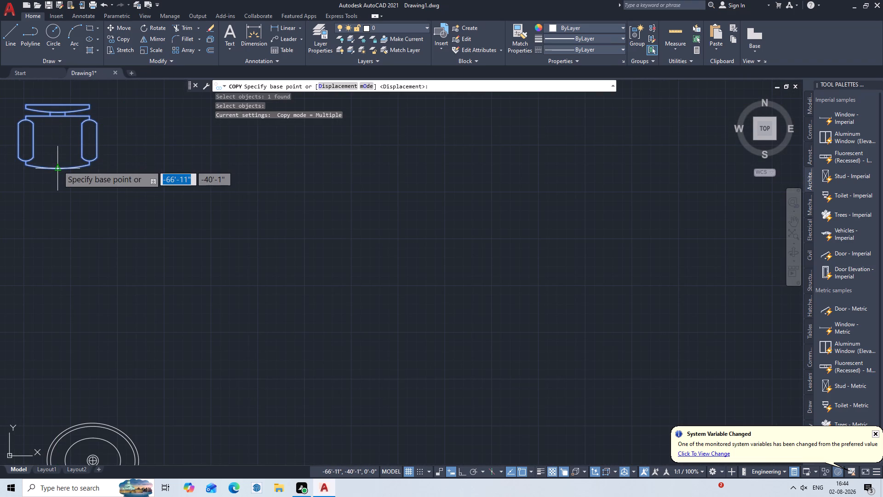
click(58, 166)
middle_drag(376, 315, 311, 263)
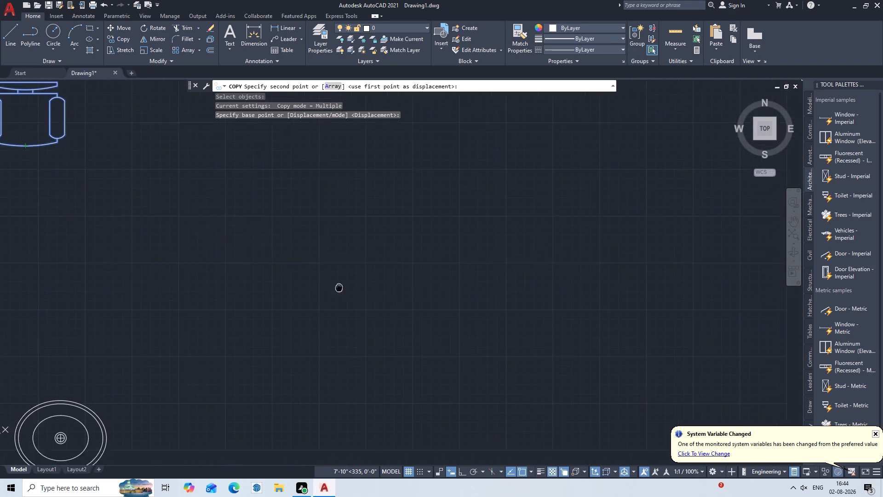
middle_drag(311, 263, 272, 213)
scroll(272, 214, down, 2)
middle_drag(460, 329, 456, 329)
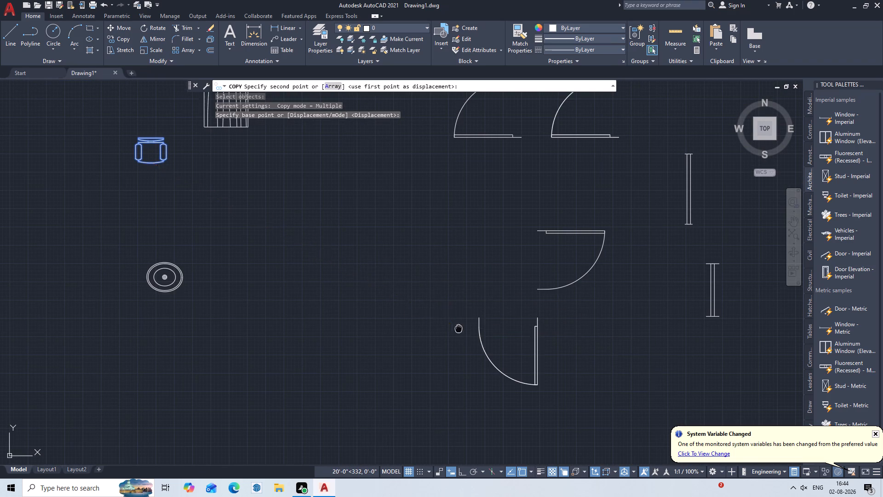
middle_drag(456, 329, 282, 251)
scroll(281, 251, down, 1)
scroll(363, 287, down, 2)
scroll(480, 337, up, 2)
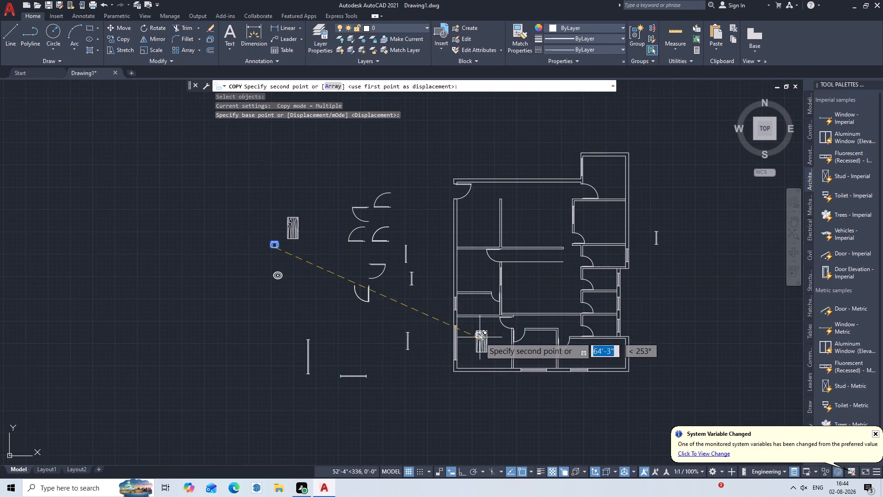
scroll(480, 337, up, 2)
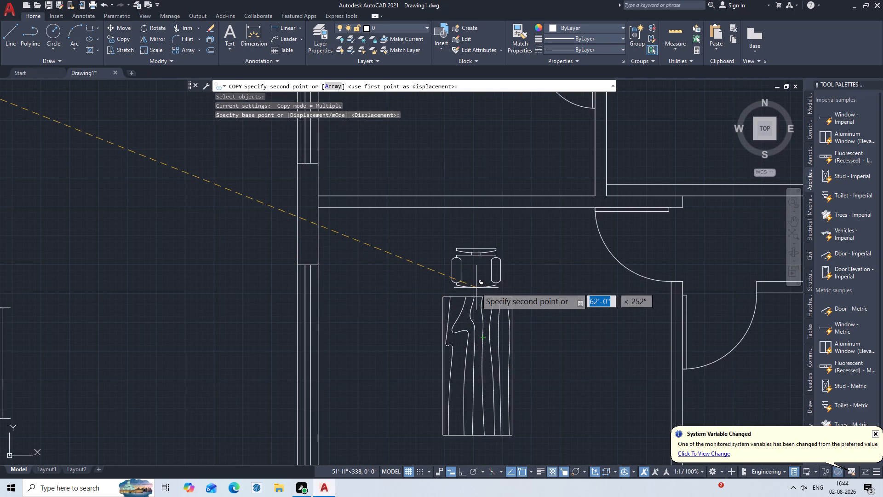
click(476, 288)
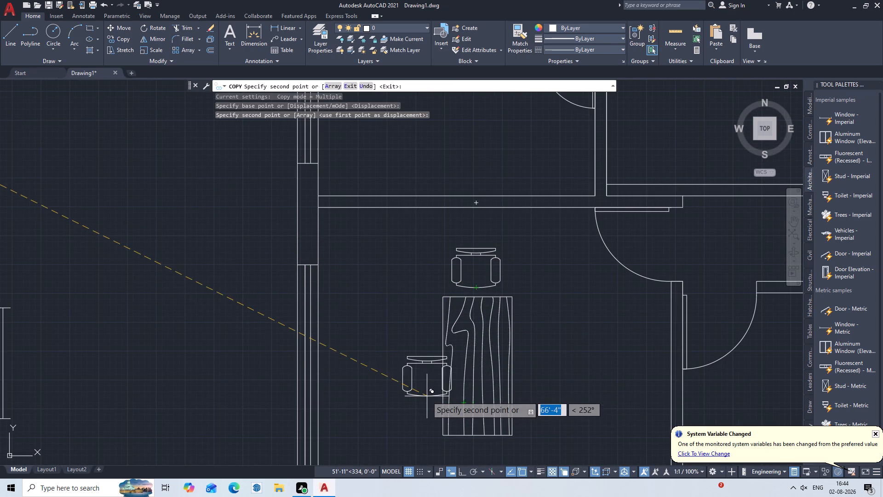
key(Escape)
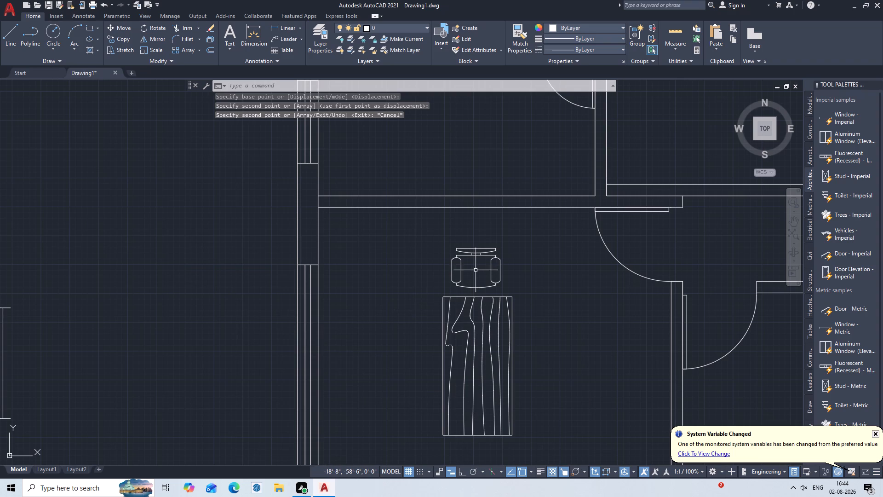
Mirror the chair about the table's horizontal centreline to its south end, keeping the original chair.
middle_drag(478, 269, 463, 225)
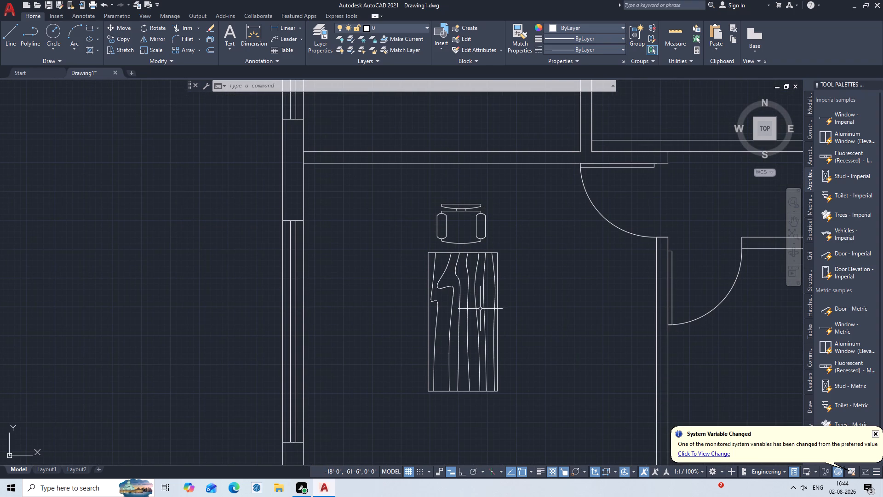
key(m)
key(i)
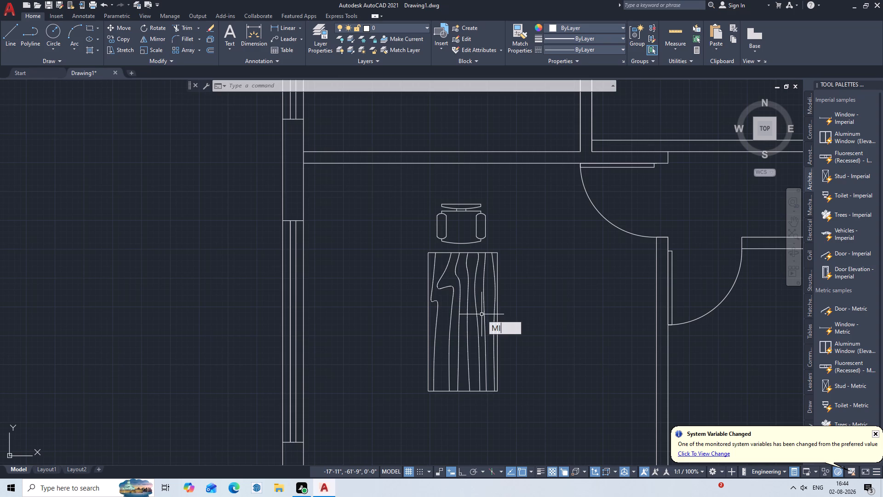
key(Return)
click(482, 234)
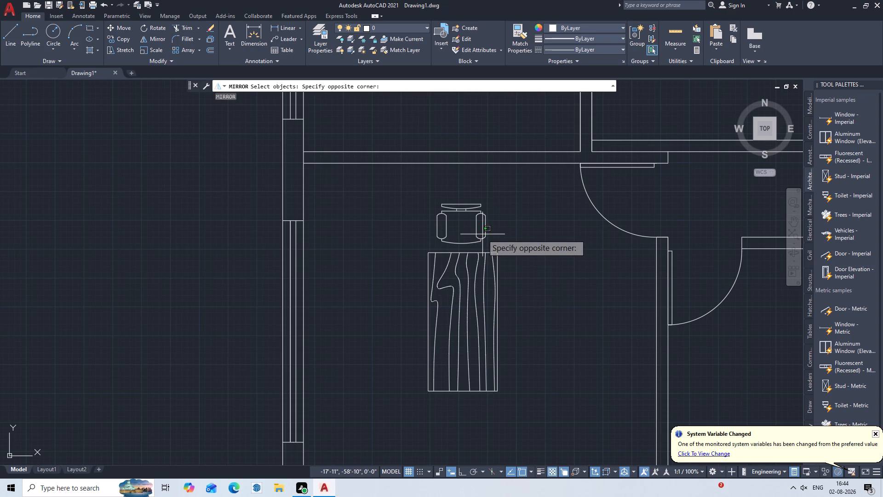
click(460, 225)
key(Return)
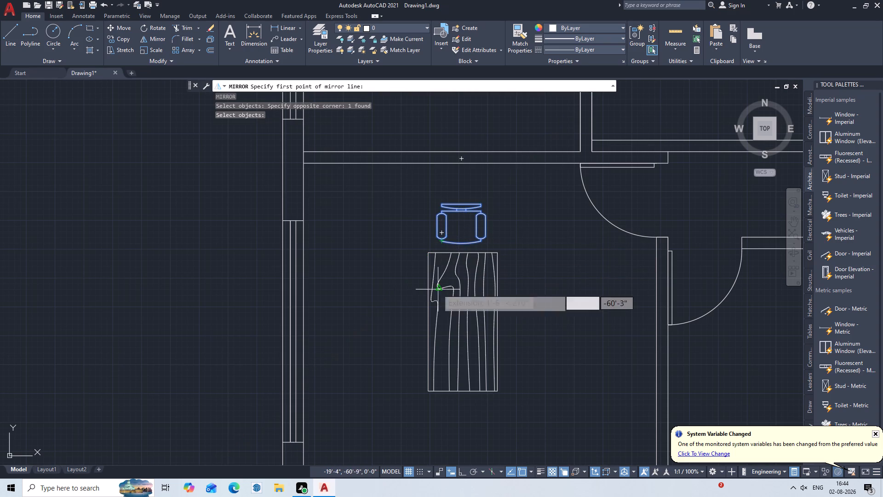
click(427, 322)
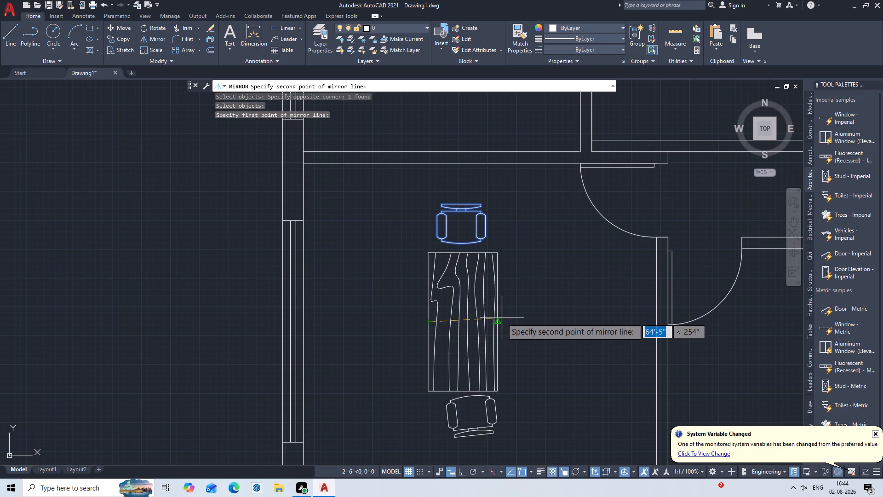
key(F8)
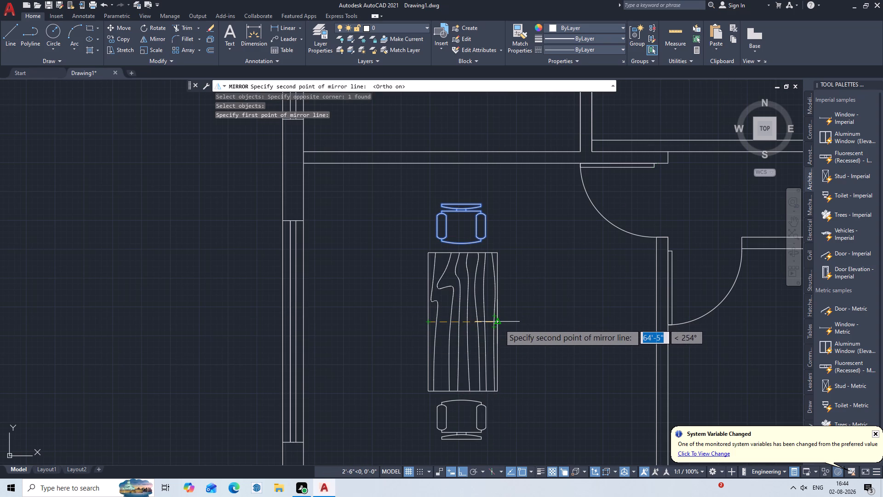
click(499, 324)
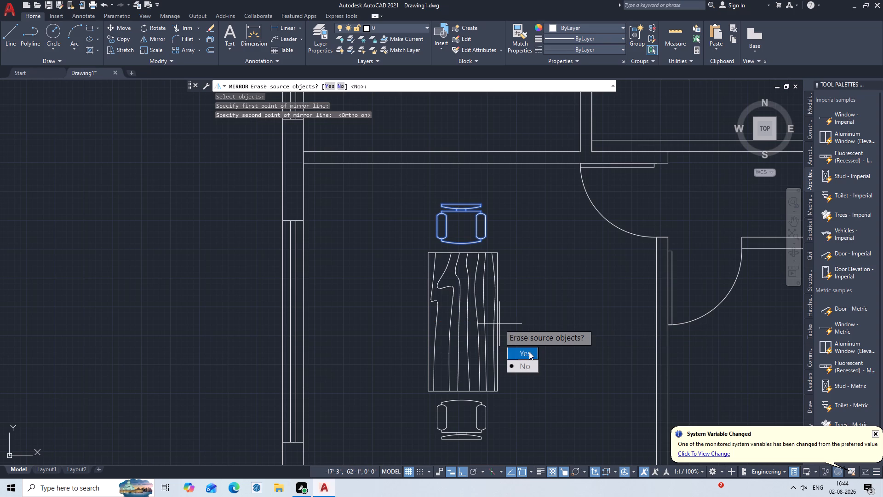
drag(533, 366, 499, 324)
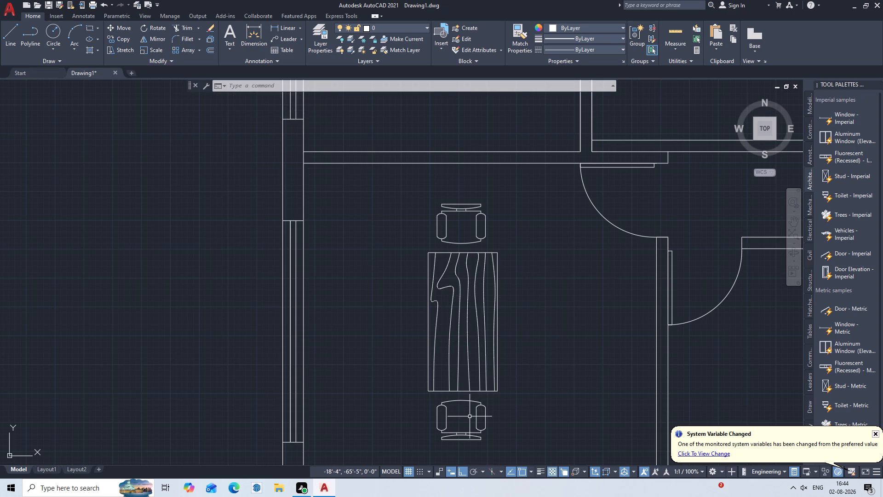
Copy the chair at the table's south end about 2'-9" straight west.
text(COP)
key(Return)
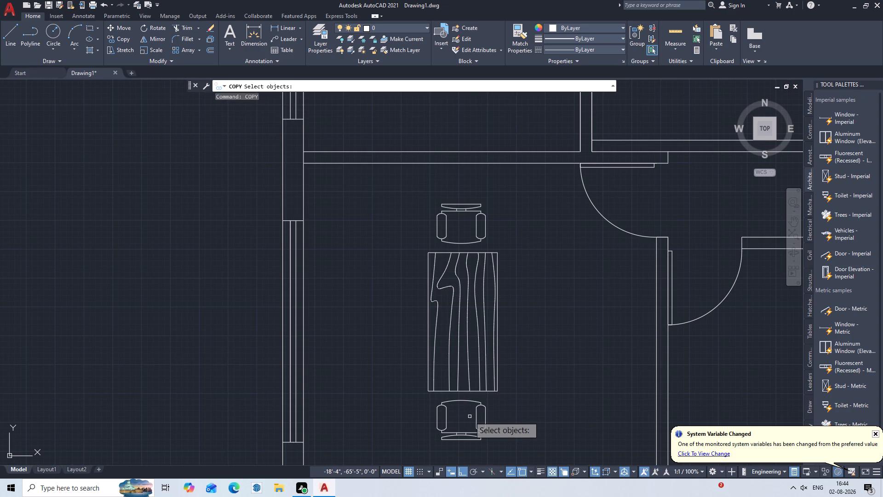
click(483, 410)
click(466, 425)
key(Return)
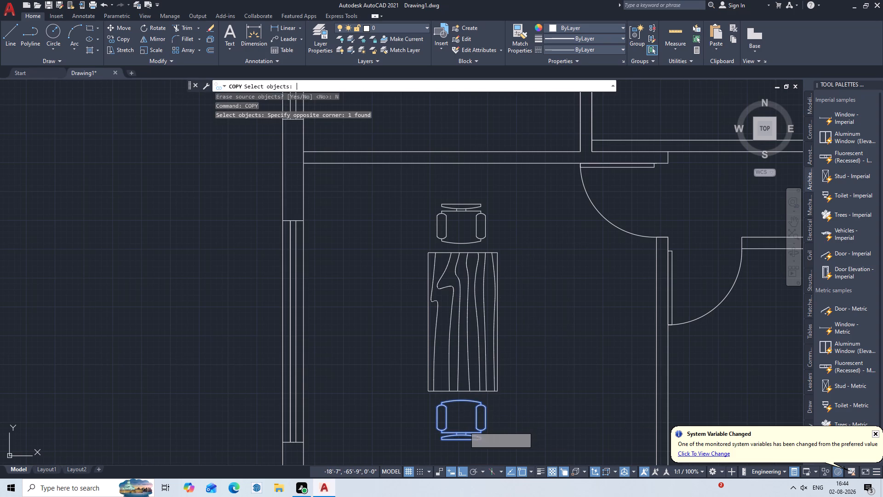
click(436, 419)
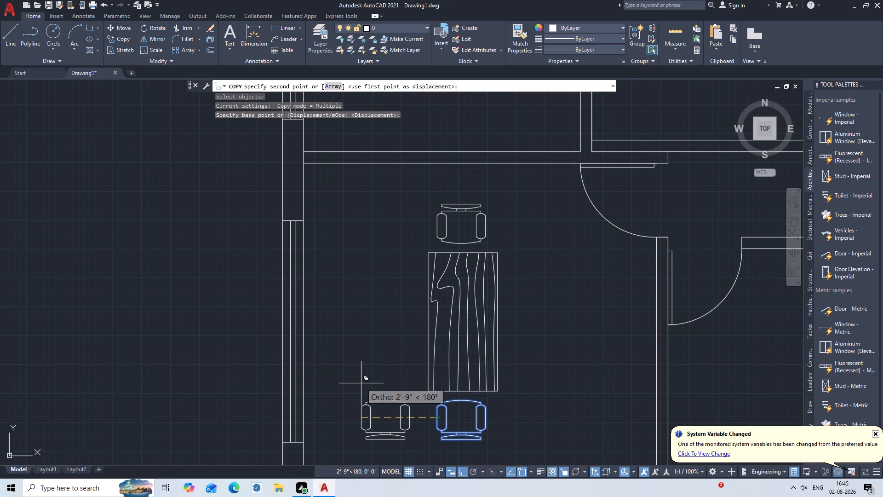
click(361, 383)
key(Escape)
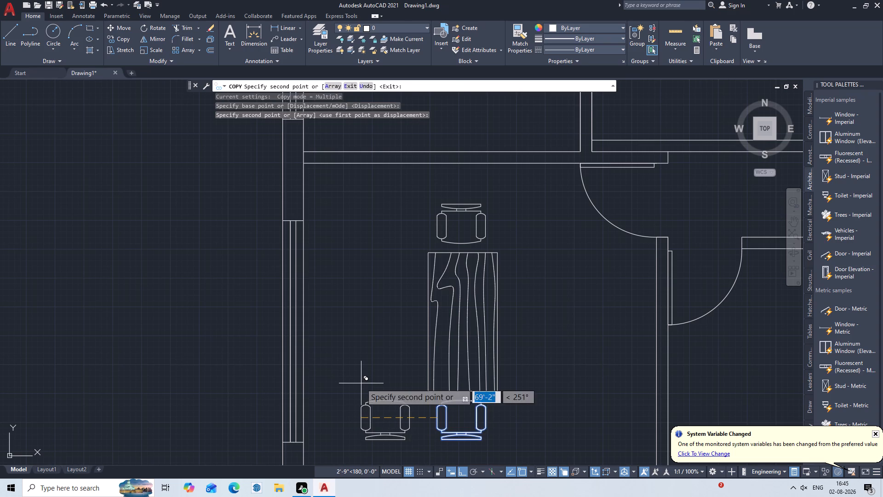
Rotate the copied western chair 90° counterclockwise about the midpoint of its front edge.
text(RO)
key(Return)
click(373, 437)
key(Return)
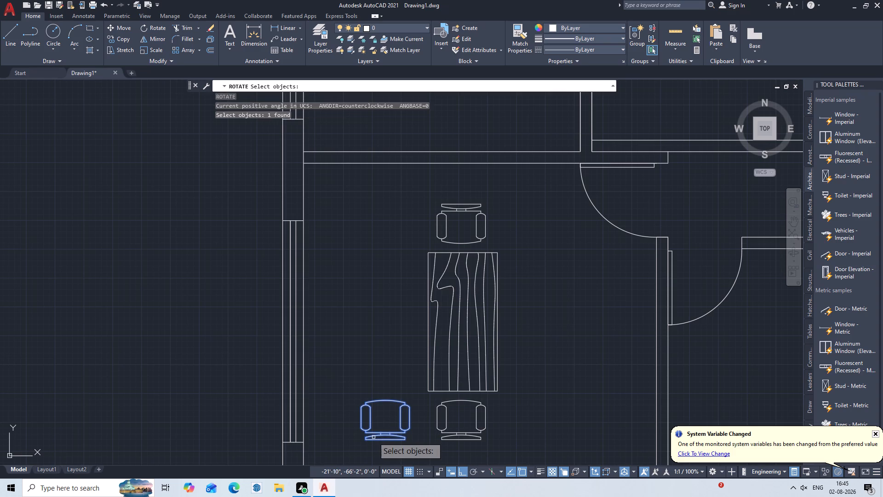
click(383, 399)
click(372, 377)
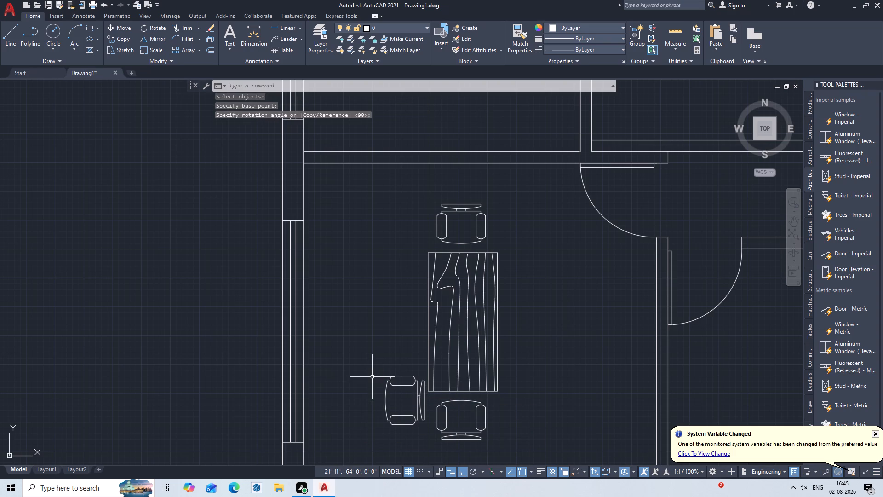
key(Escape)
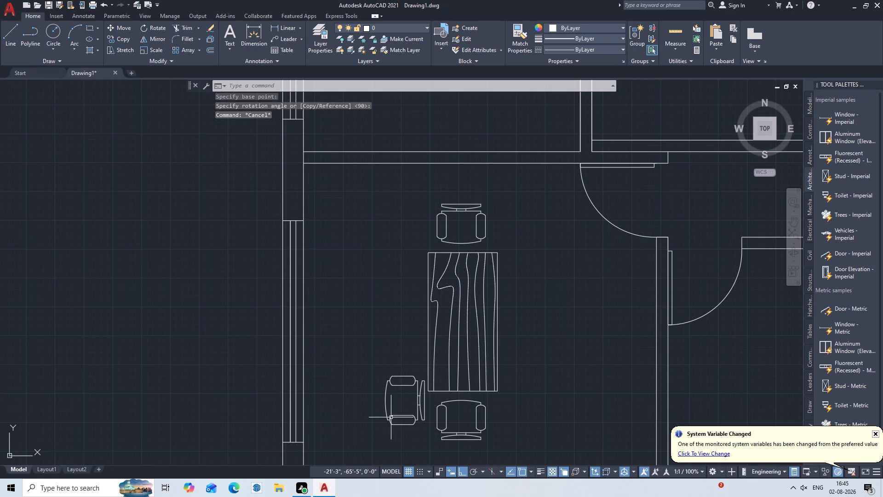
Copy the chair southwest of the table by its front-edge midpoint to the table's east side, near the north end.
text(COP)
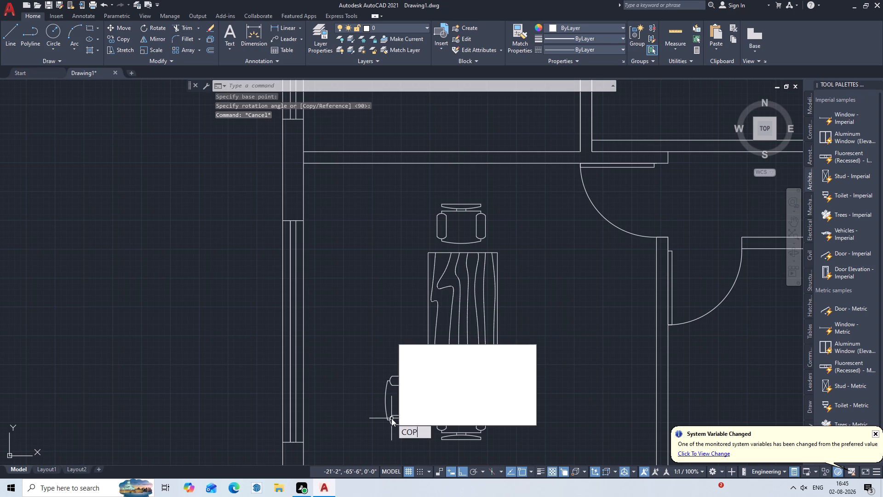
key(Return)
click(391, 418)
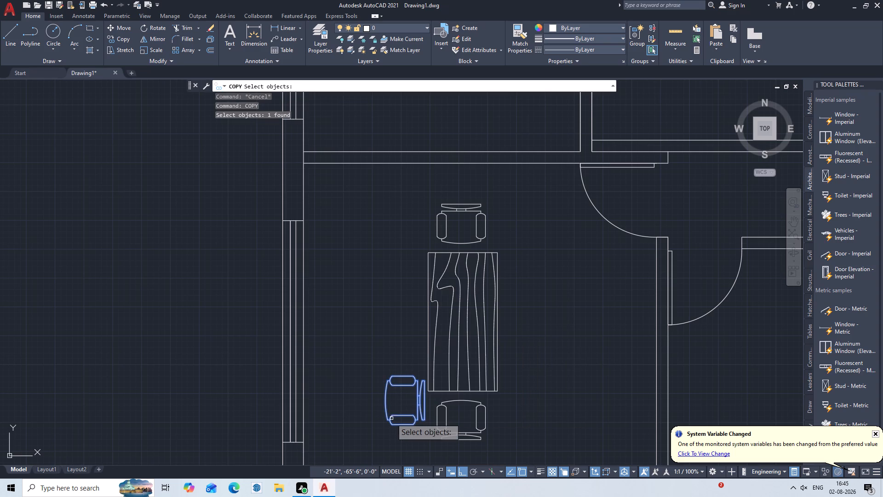
key(Return)
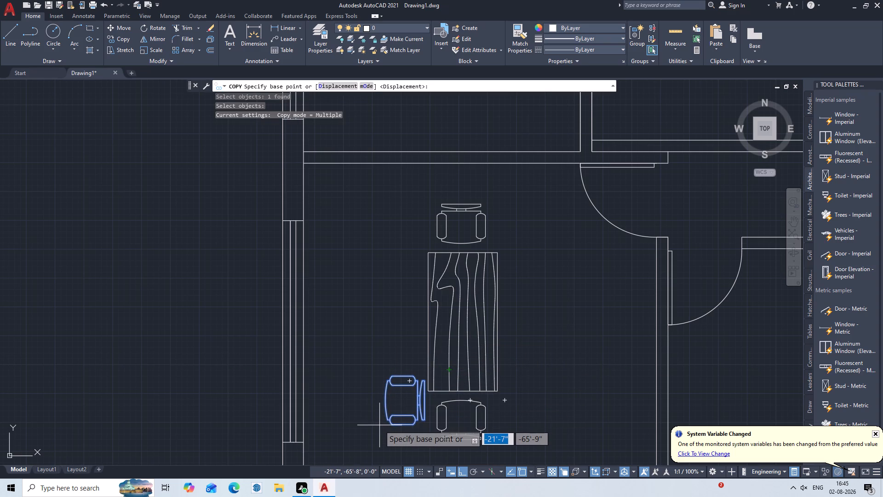
click(384, 400)
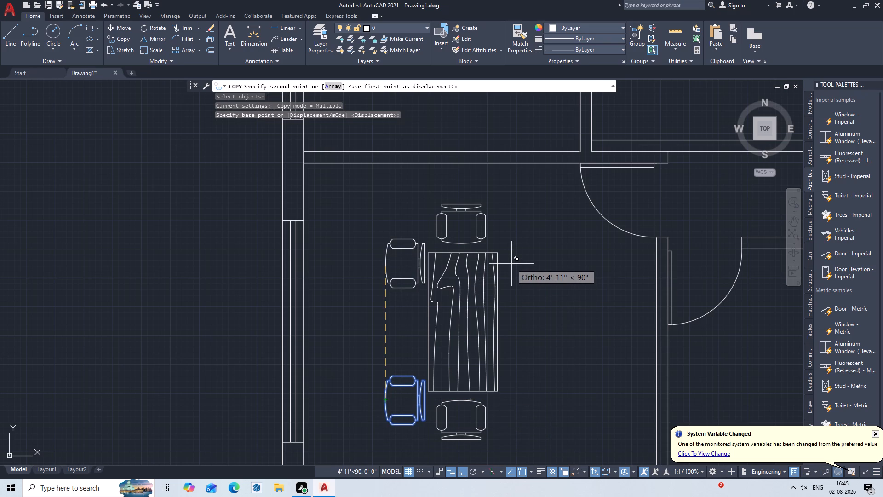
key(F8)
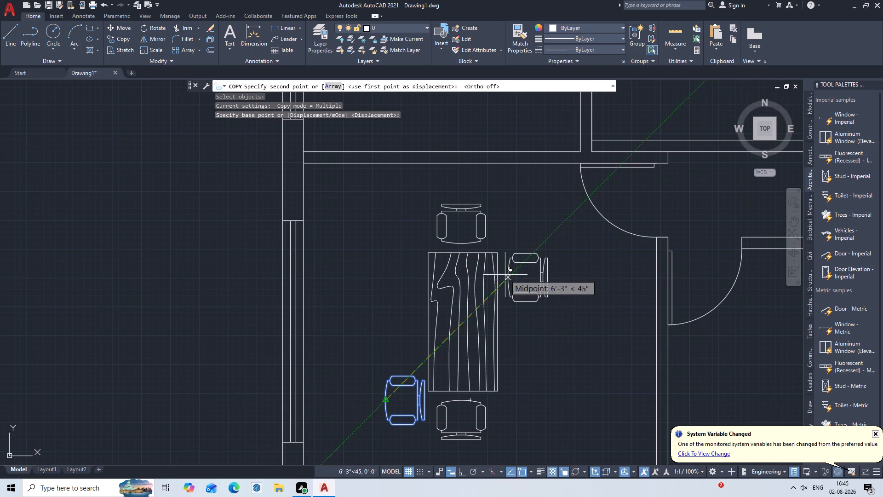
click(504, 276)
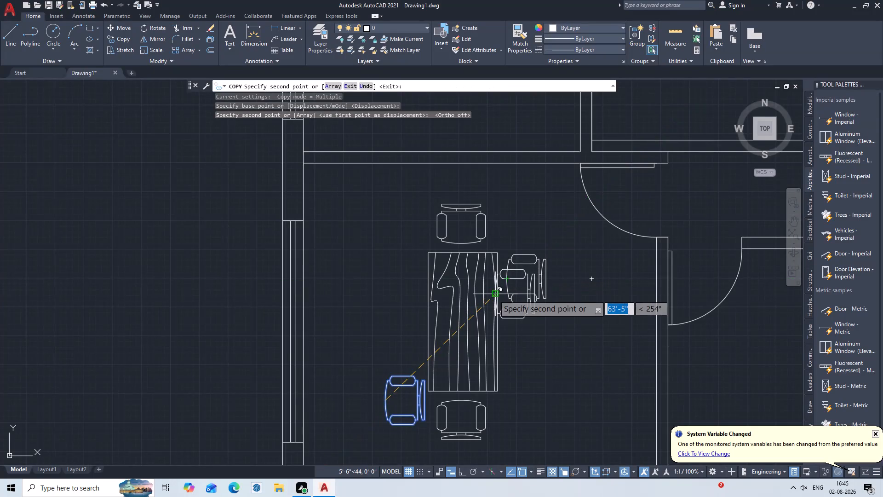
key(Escape)
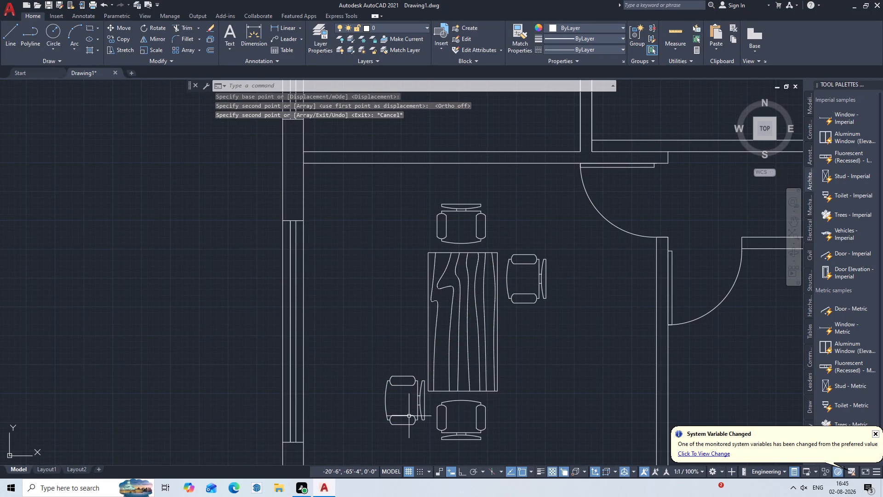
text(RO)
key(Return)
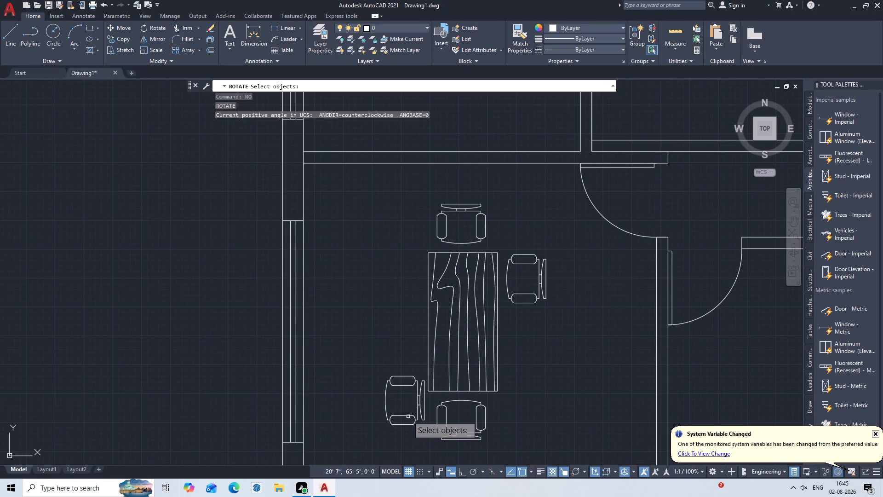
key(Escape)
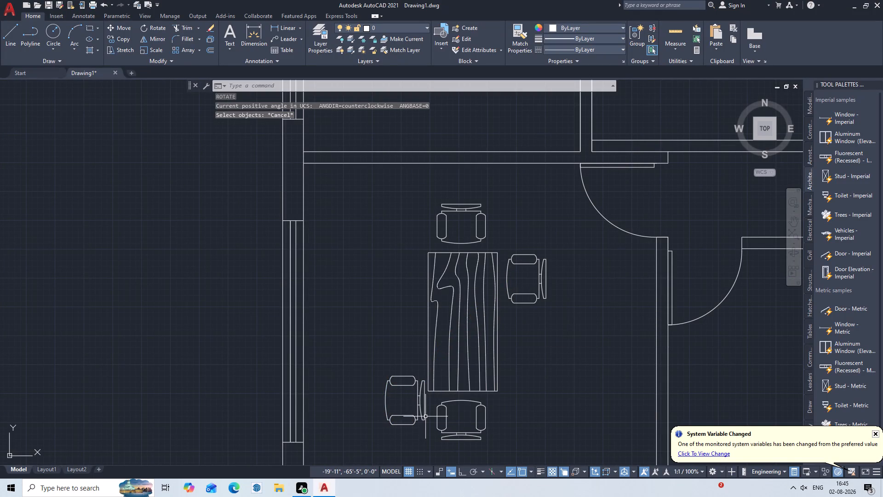
Erase the chair beside the table's southwest corner.
drag(425, 416, 421, 417)
key(Delete)
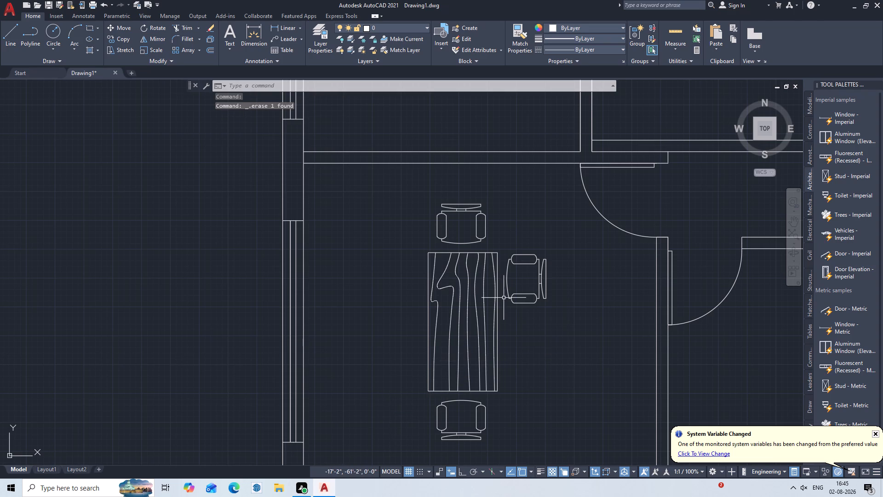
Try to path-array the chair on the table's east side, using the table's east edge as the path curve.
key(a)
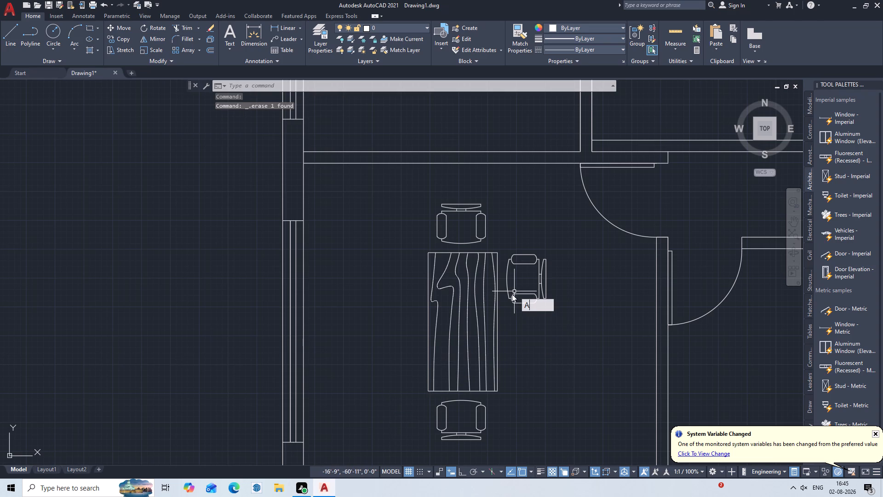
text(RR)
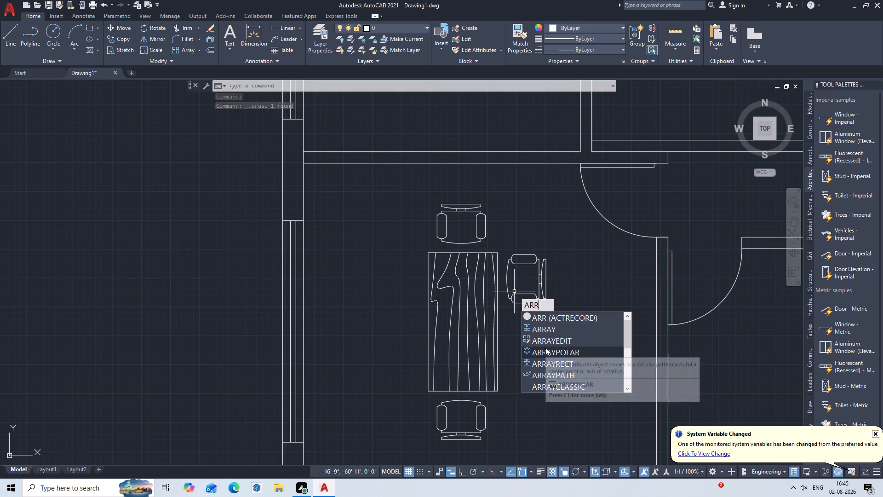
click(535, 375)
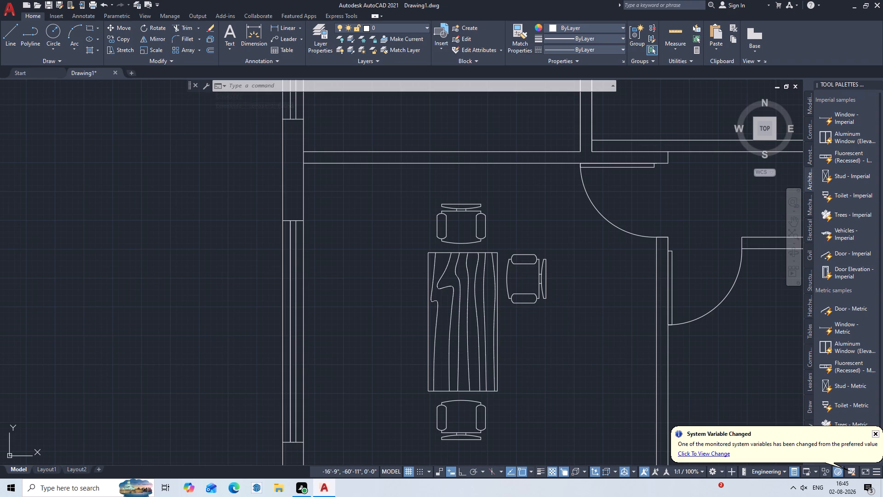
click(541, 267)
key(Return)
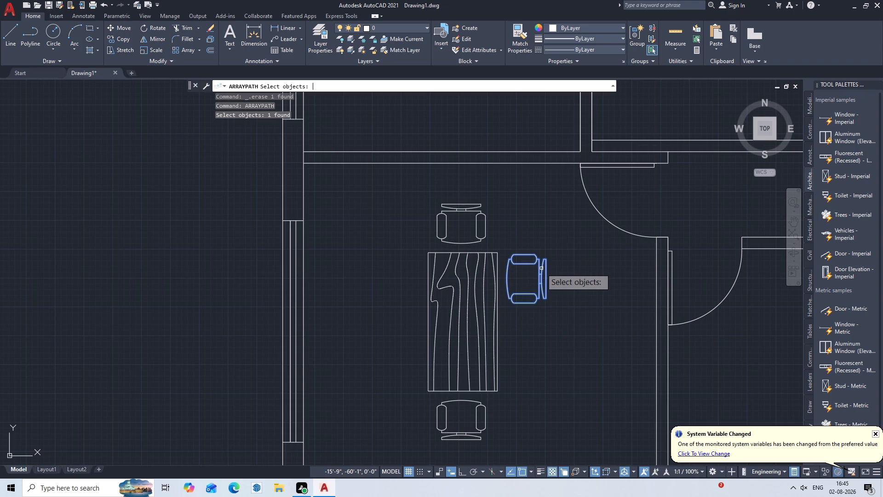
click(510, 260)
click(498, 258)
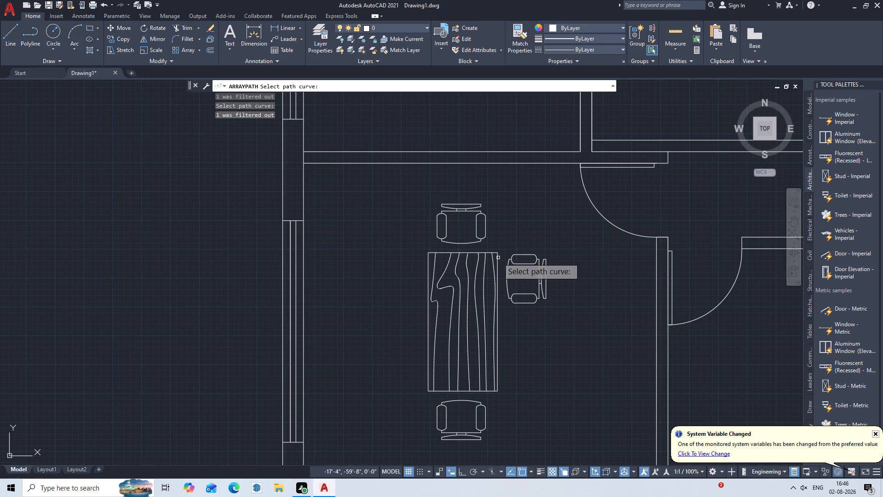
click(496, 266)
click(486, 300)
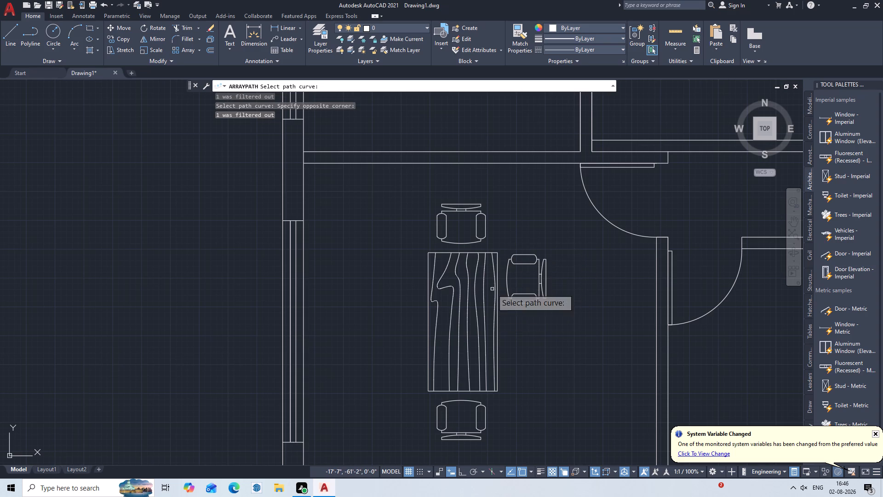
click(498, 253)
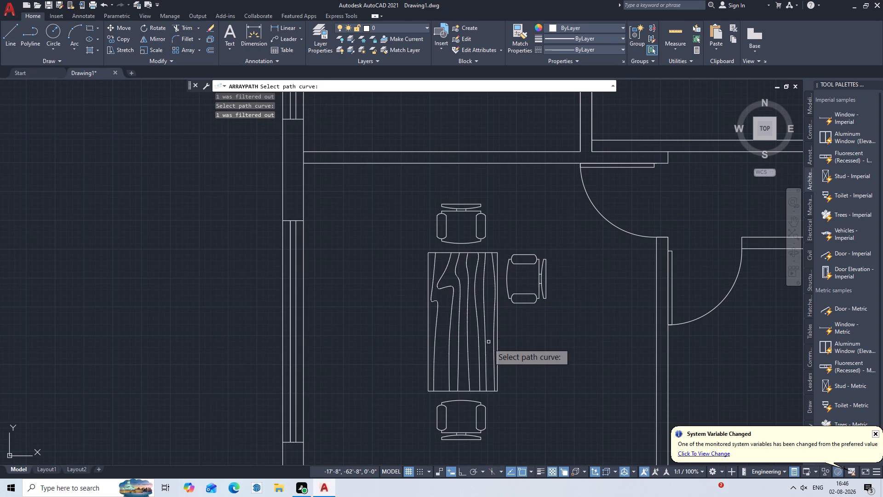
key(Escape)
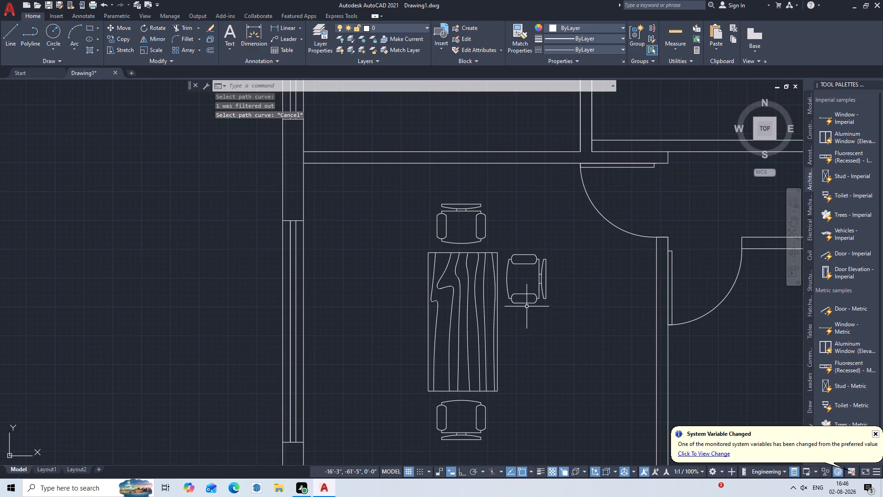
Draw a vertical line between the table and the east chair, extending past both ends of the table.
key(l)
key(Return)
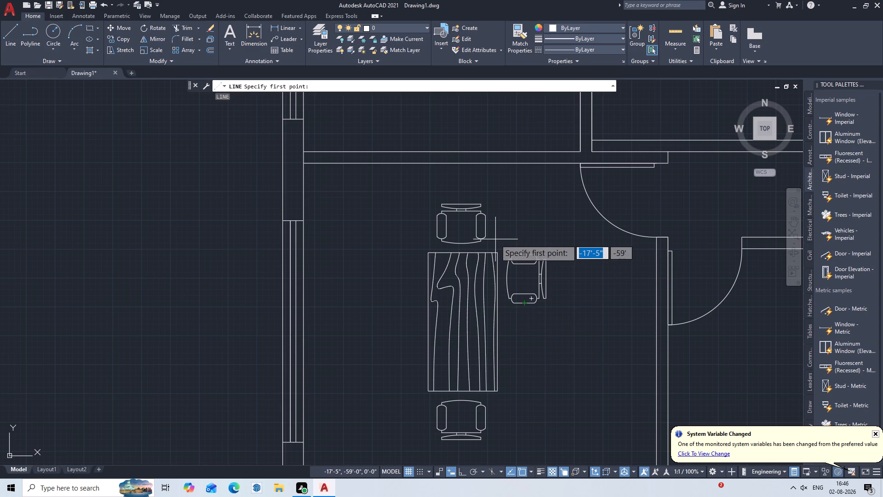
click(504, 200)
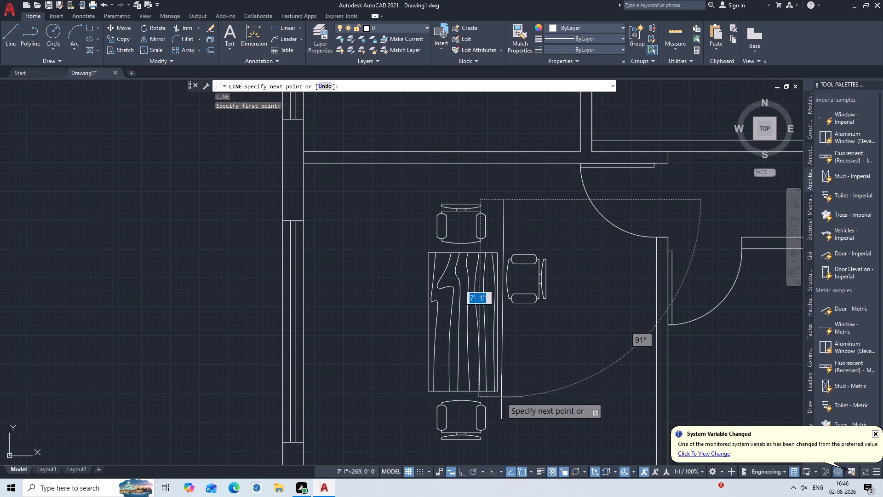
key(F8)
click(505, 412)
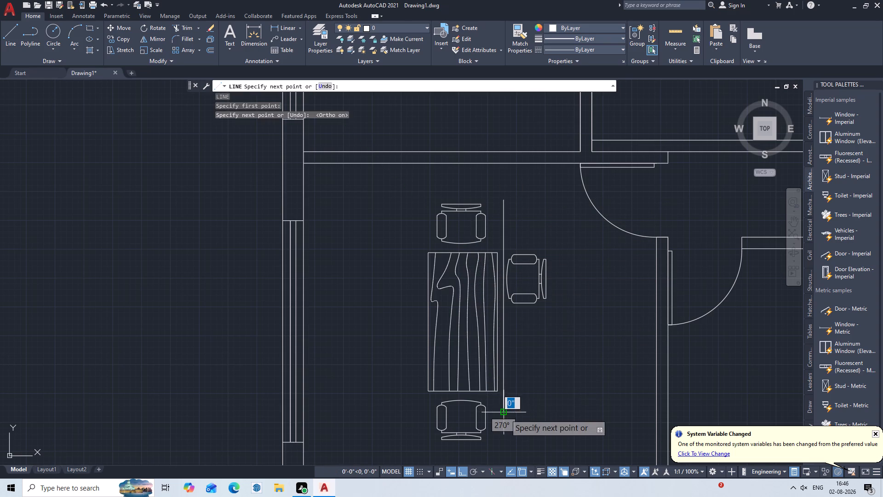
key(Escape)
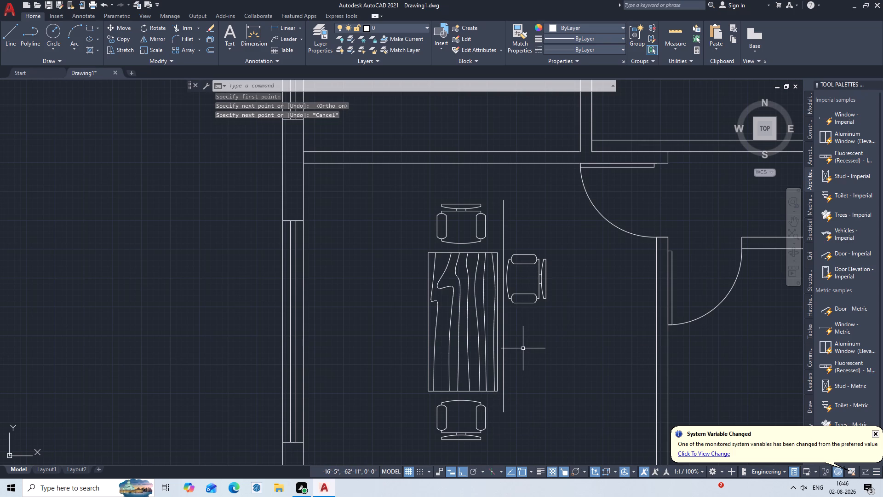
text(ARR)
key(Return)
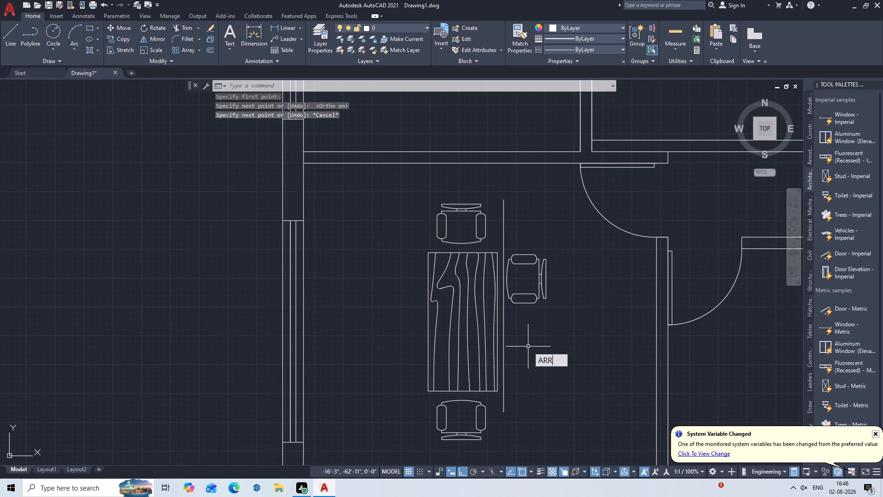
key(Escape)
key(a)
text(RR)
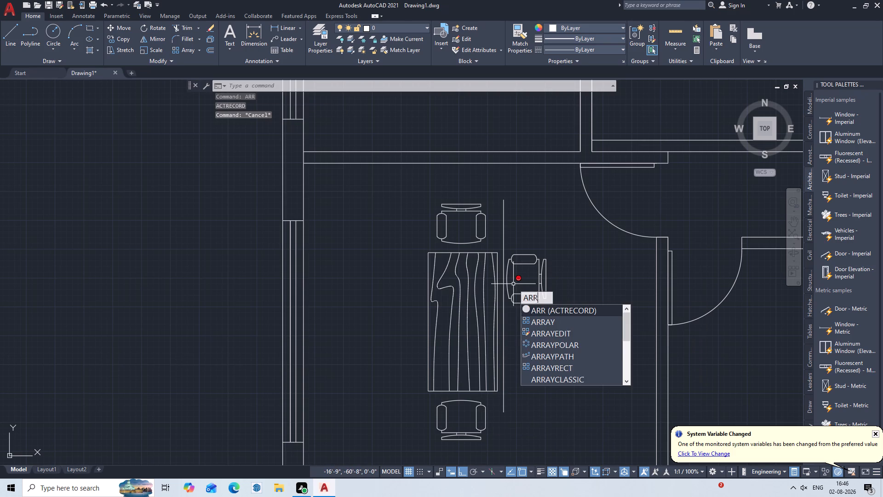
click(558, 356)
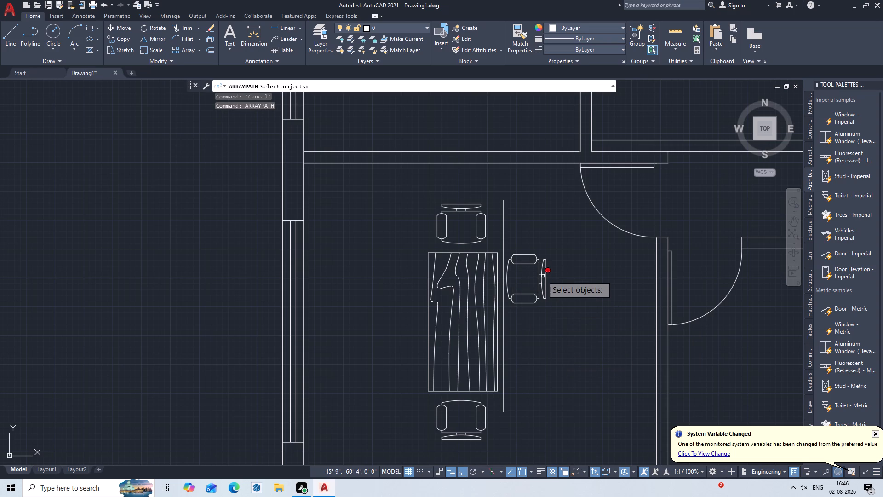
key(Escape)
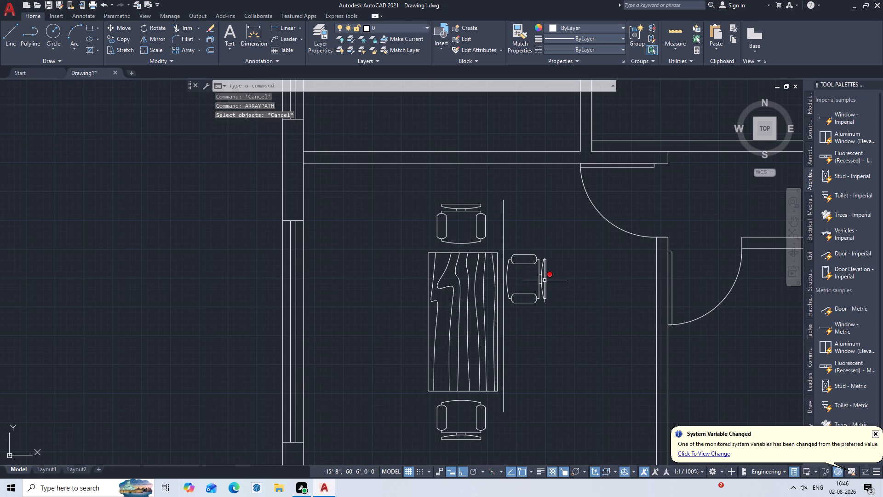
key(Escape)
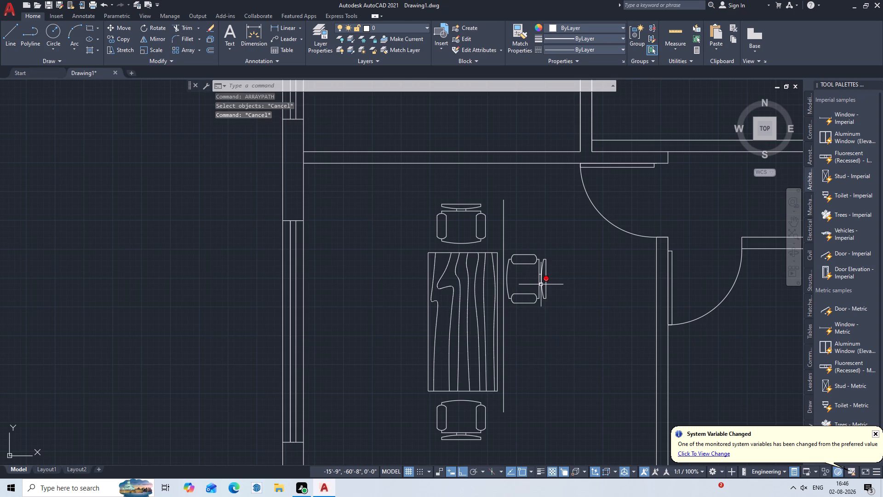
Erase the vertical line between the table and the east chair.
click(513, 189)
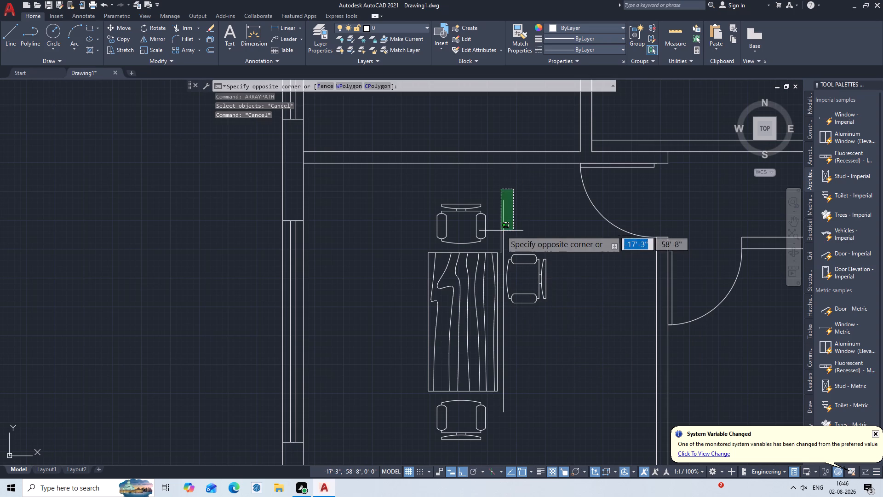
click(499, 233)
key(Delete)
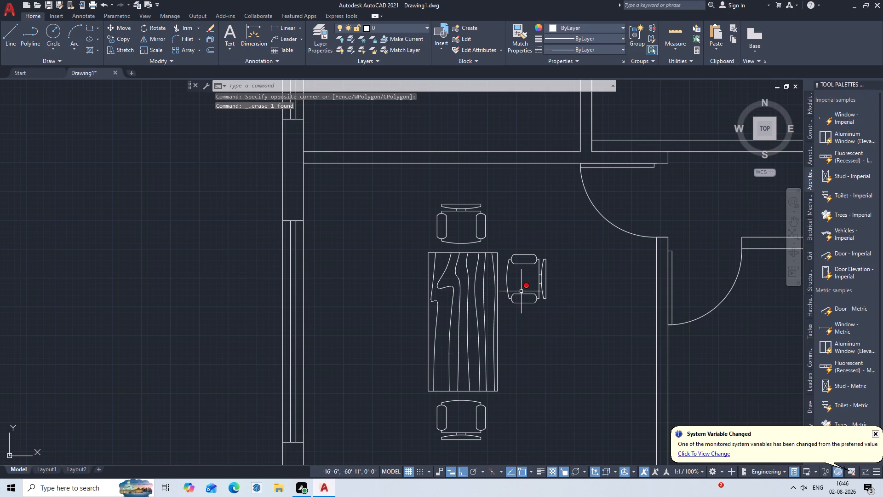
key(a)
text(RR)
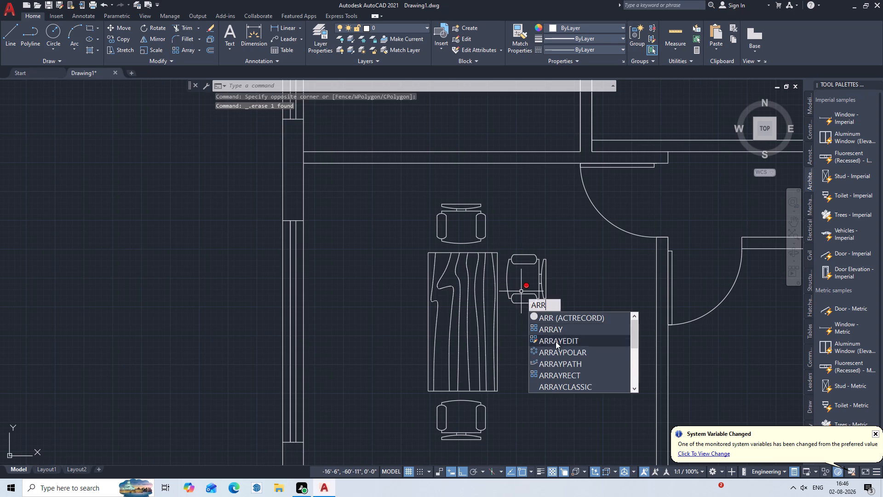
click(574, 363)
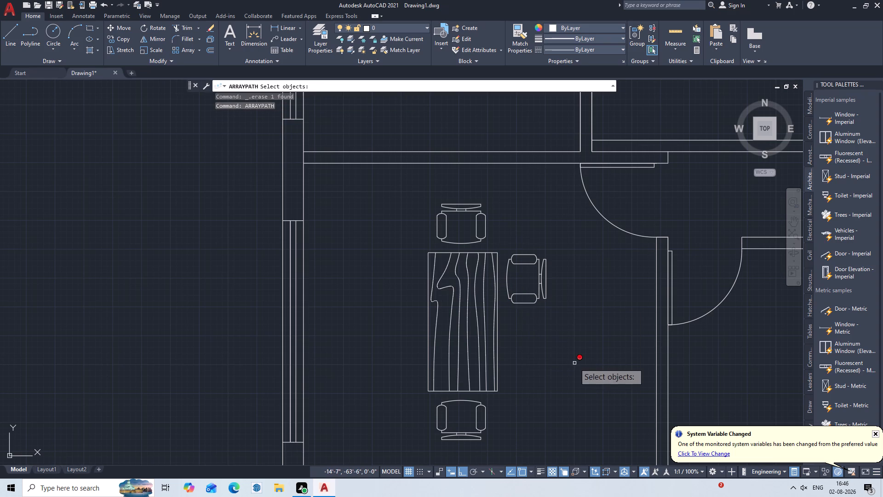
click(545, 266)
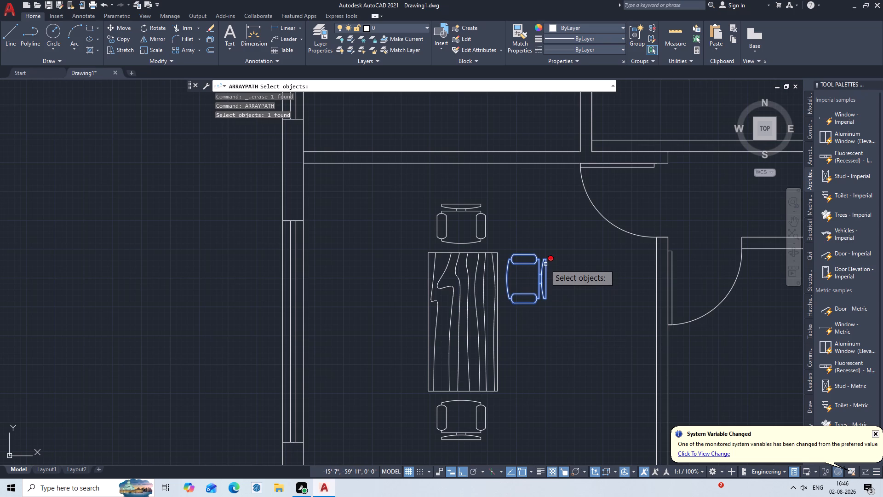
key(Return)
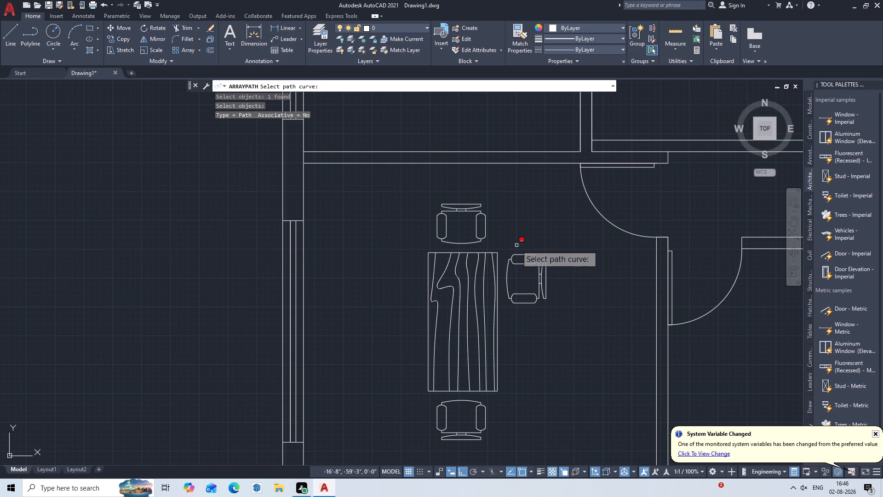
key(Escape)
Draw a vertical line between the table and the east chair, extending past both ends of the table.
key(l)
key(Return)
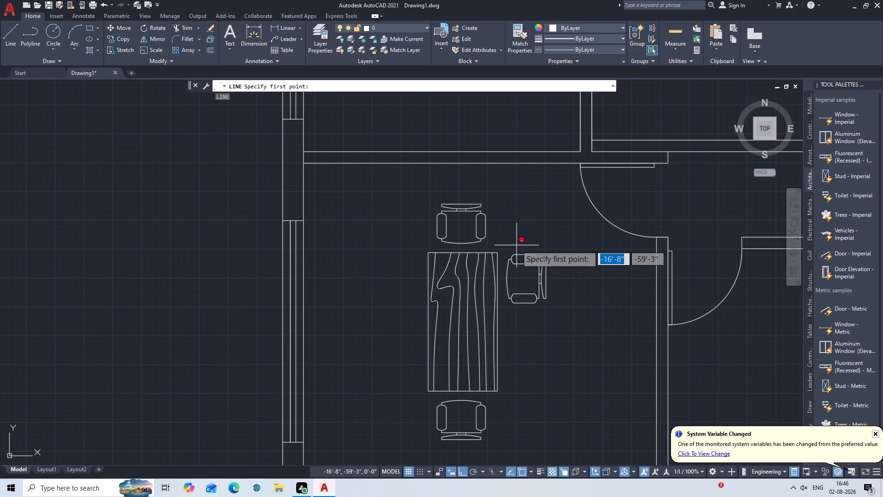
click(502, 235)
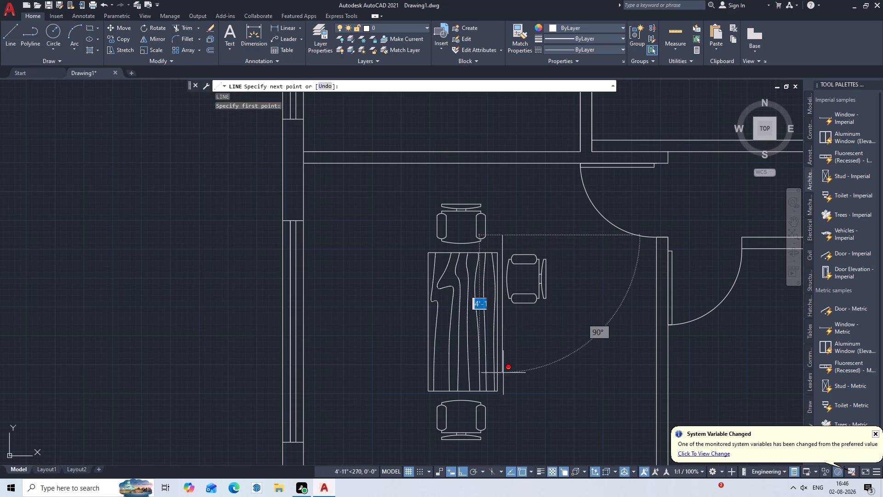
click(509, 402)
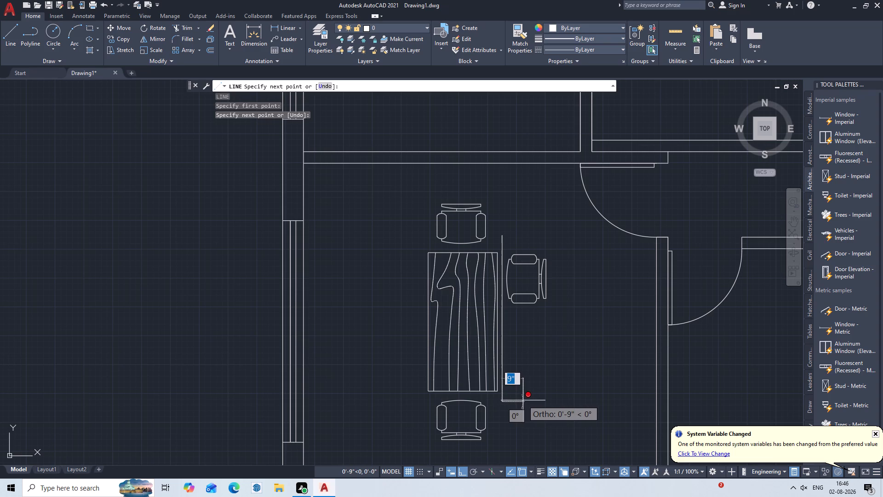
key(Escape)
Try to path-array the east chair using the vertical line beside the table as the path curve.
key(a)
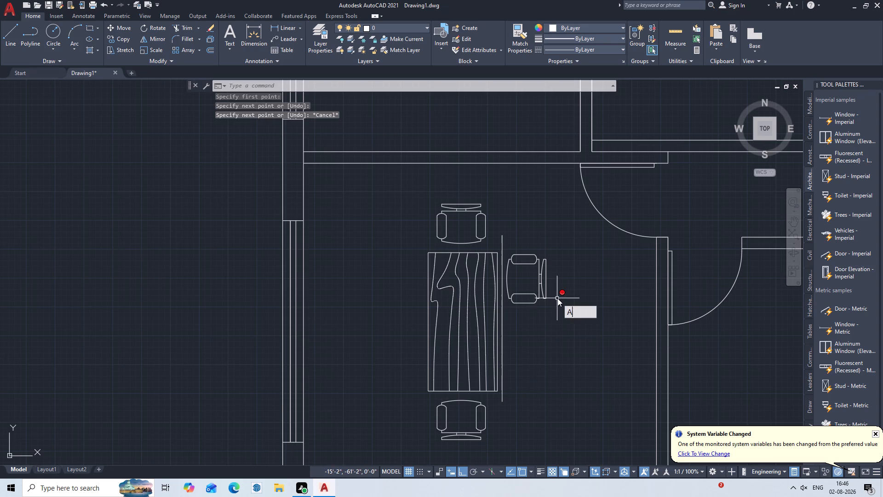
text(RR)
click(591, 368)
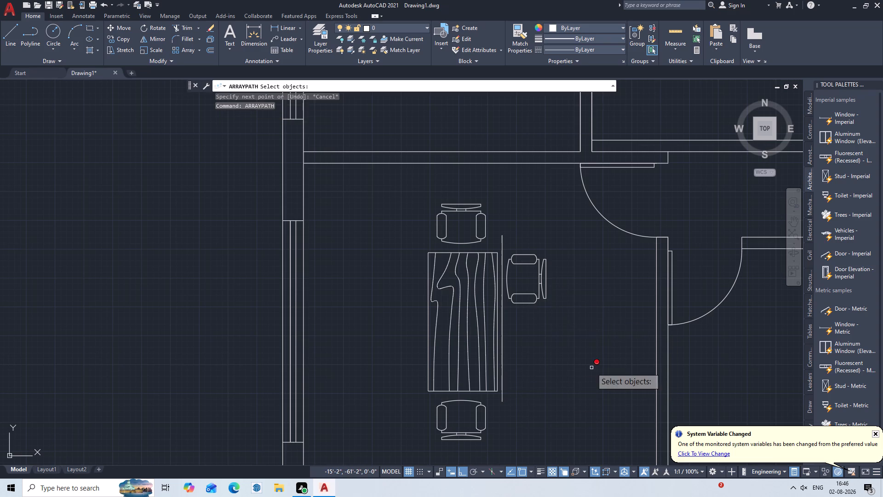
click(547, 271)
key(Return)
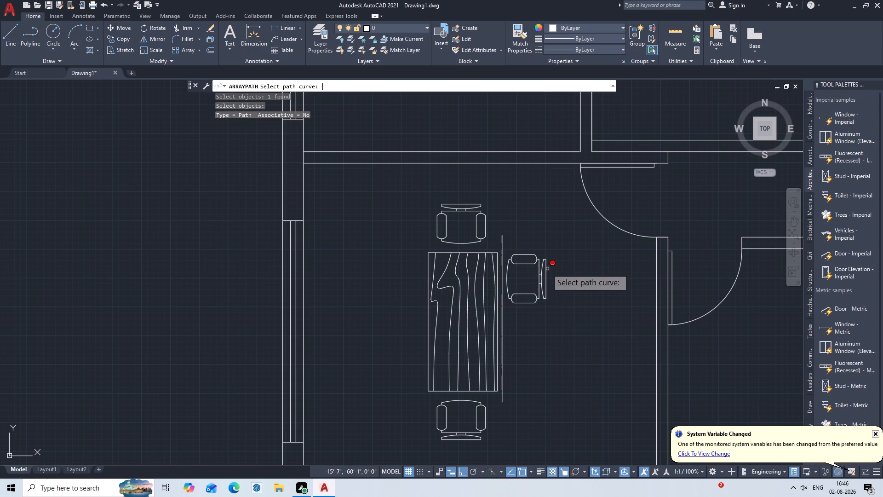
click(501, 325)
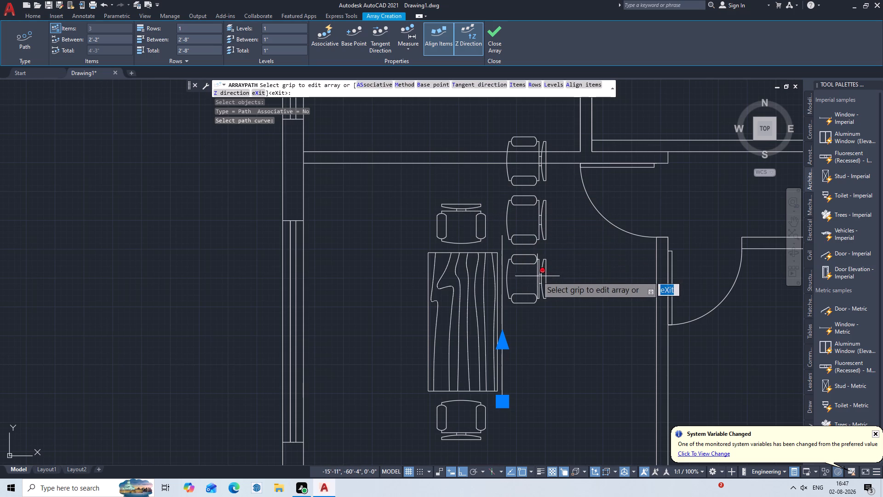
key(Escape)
Undo the recent path arrays, vertical lines and erasures, back through the erasure of the chair beside the table's southwest corner.
key(ctrl+z)
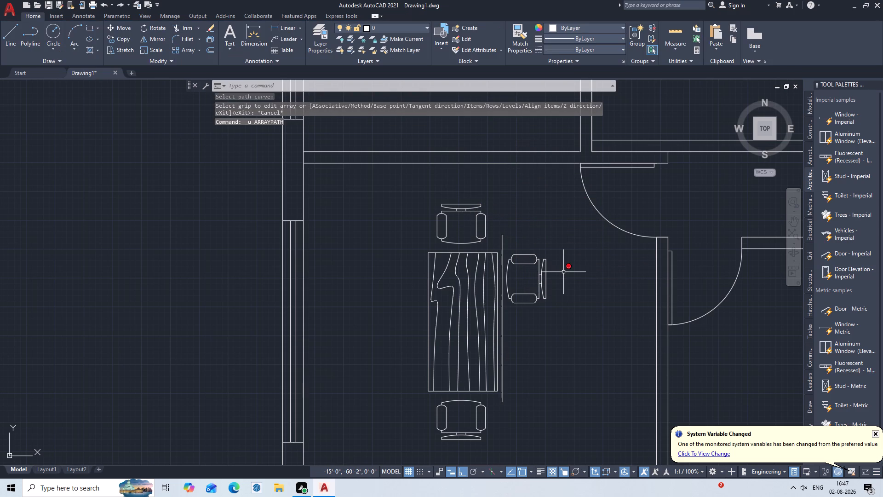
key(ctrl+z)
key(ctrl+z)
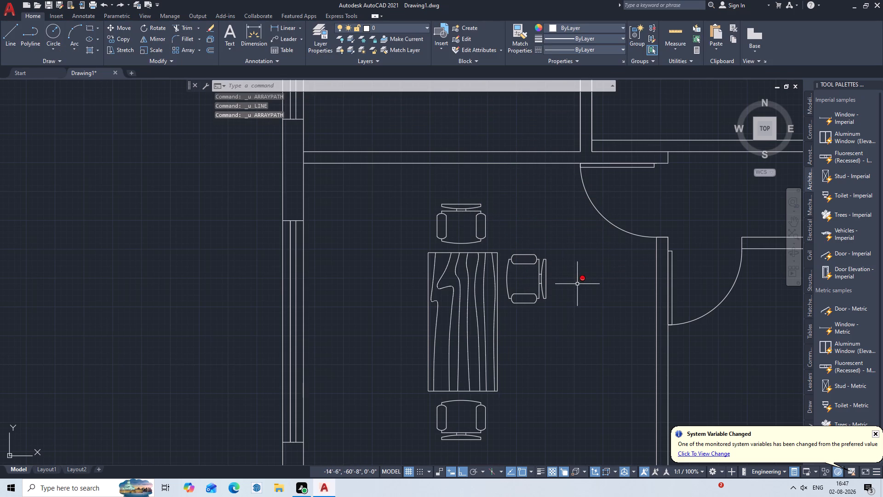
key(ctrl+z)
key(ctrl+z)
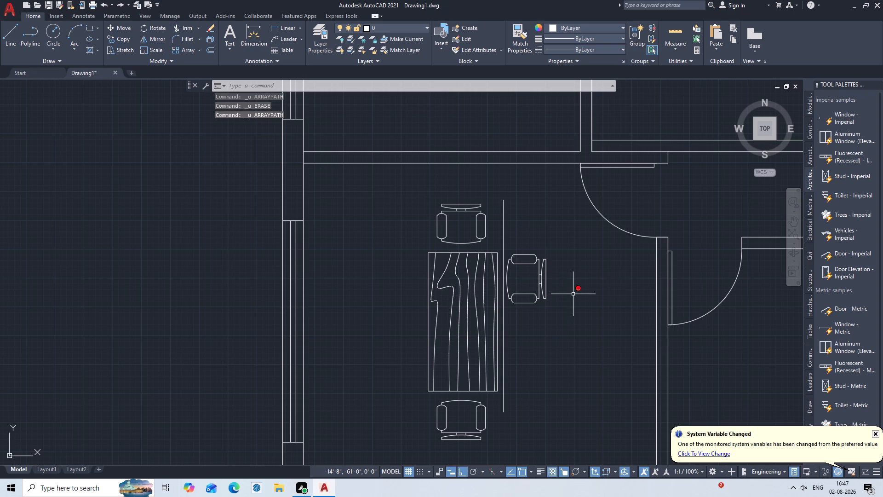
key(ctrl+z)
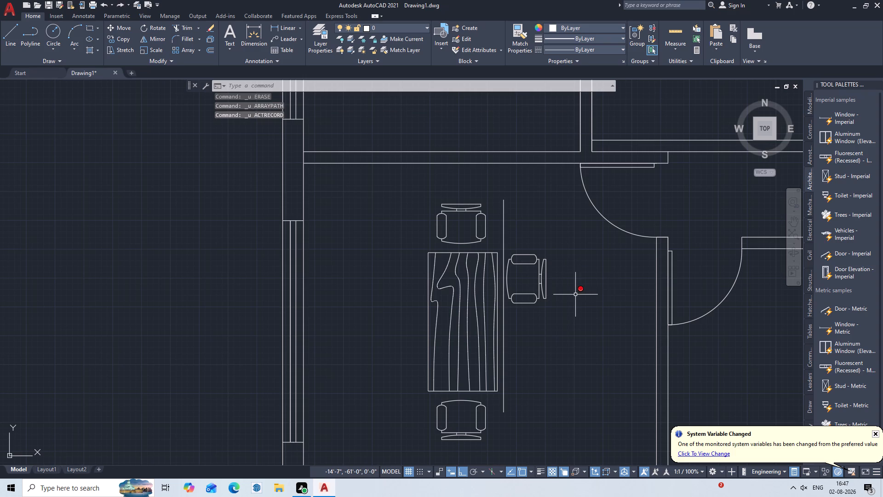
key(ctrl+z)
key(ctrl+z)
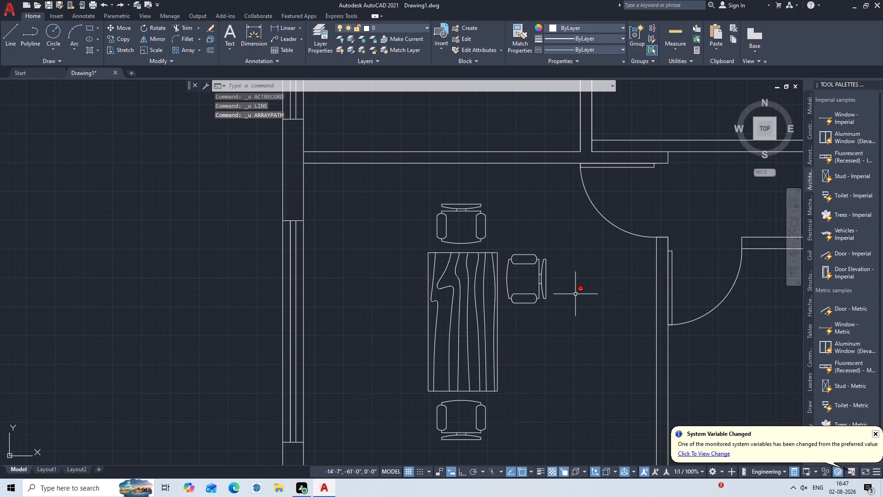
key(ctrl+z)
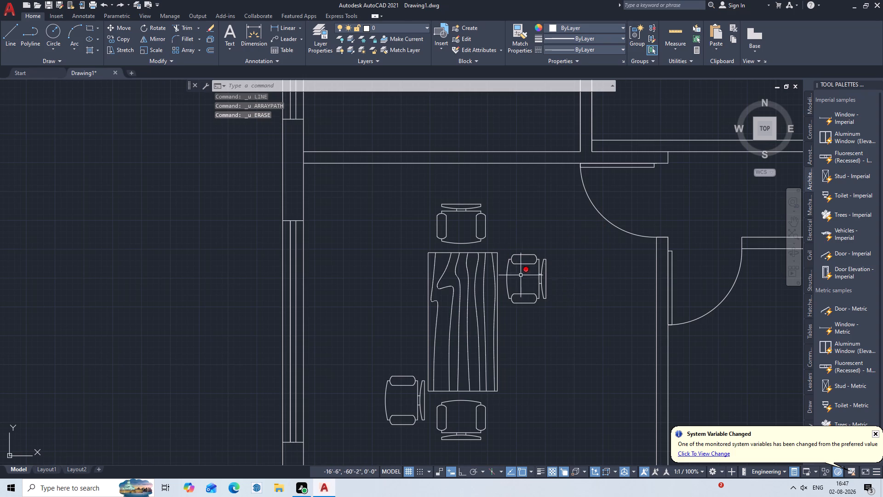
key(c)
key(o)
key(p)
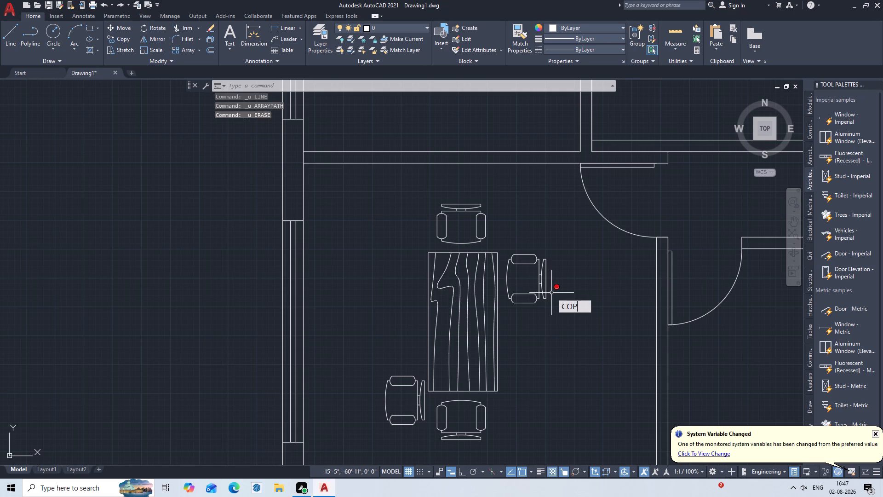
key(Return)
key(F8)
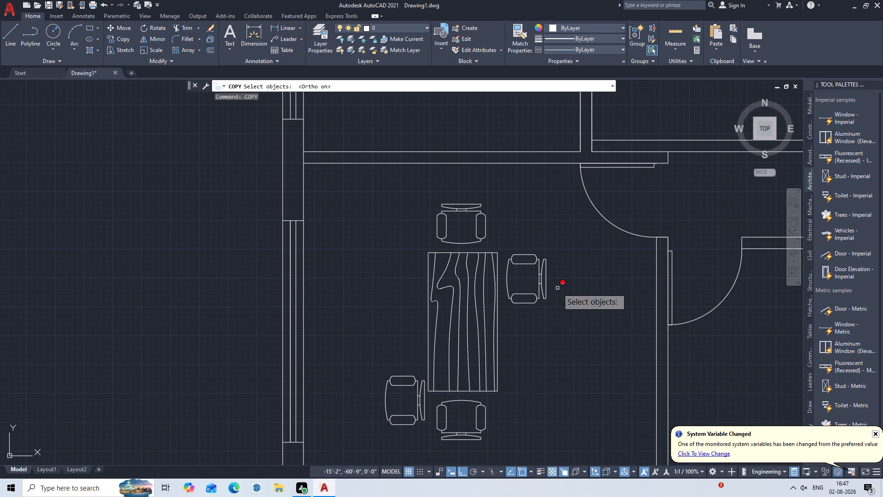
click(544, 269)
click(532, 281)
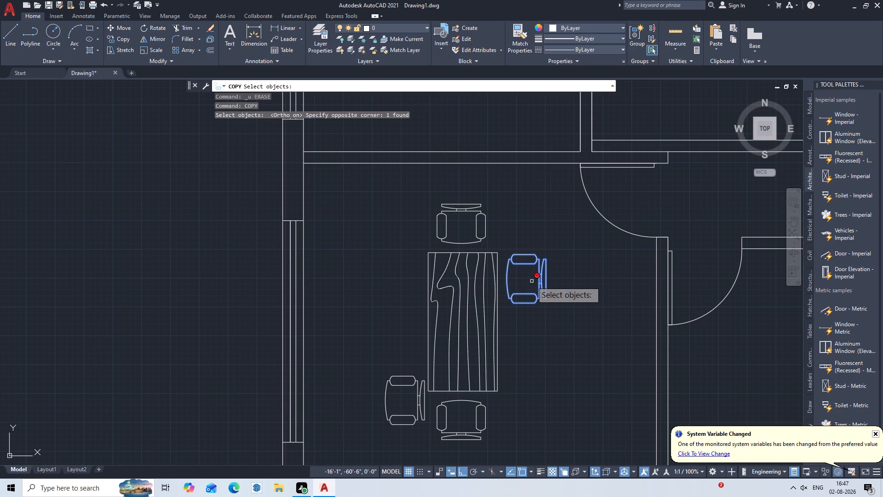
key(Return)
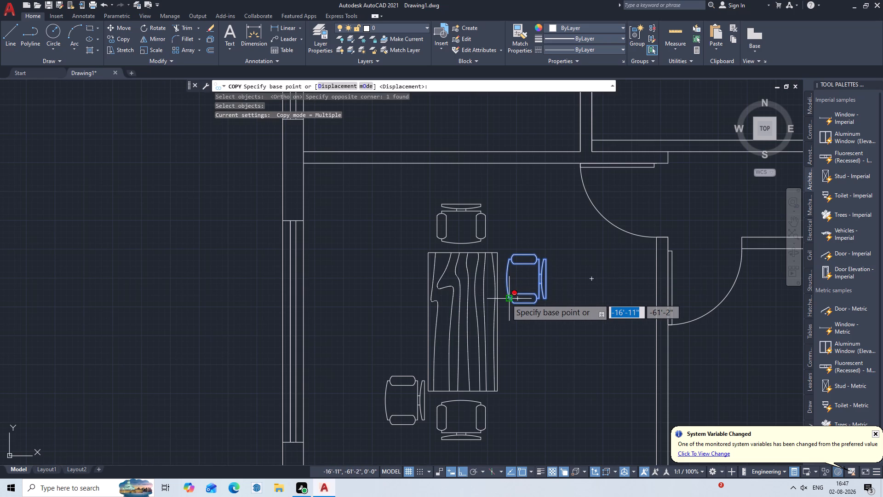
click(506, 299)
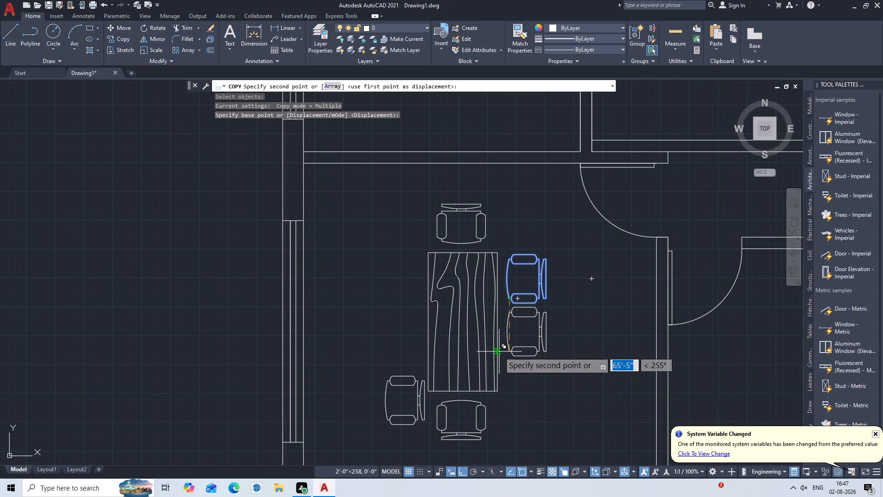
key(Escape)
Copy the east chair twice straight south along the table, at about 1'-9" and 3'-6" from the original.
key(c)
key(o)
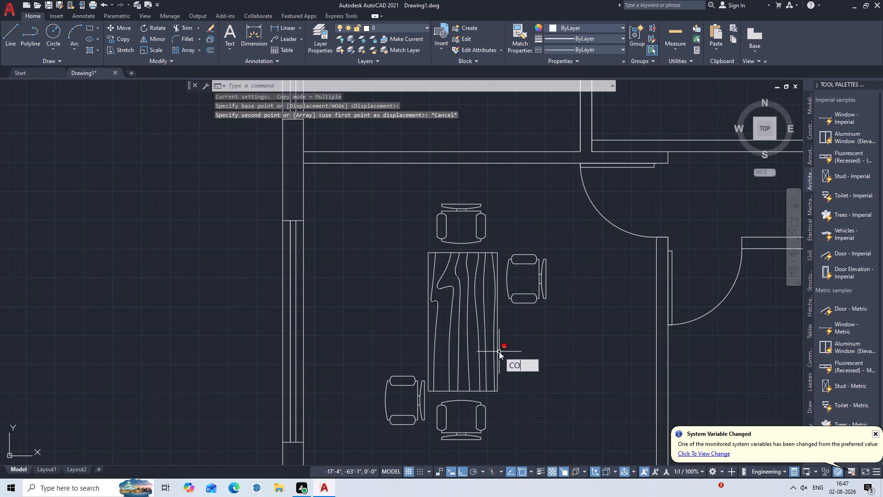
key(p)
key(Return)
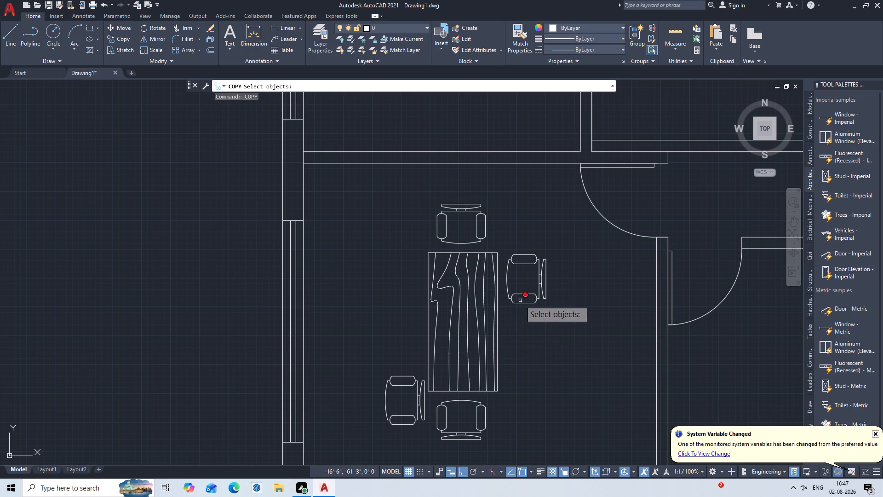
click(520, 301)
click(509, 313)
key(Return)
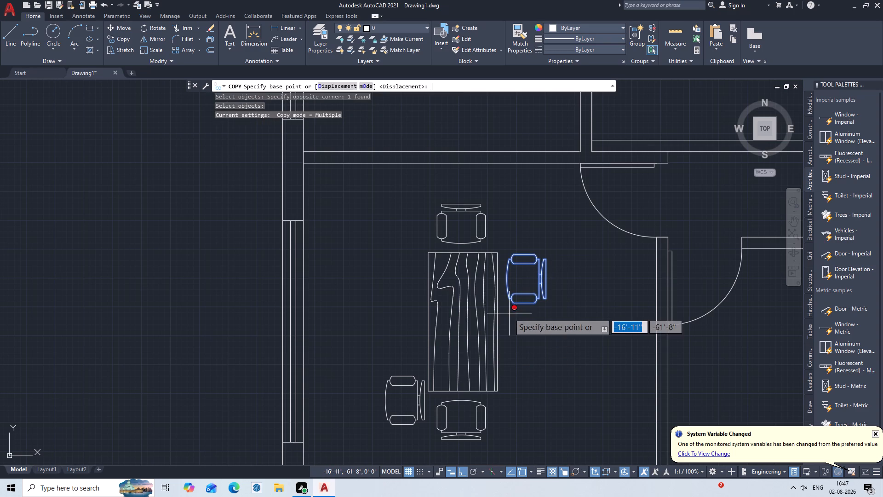
click(513, 254)
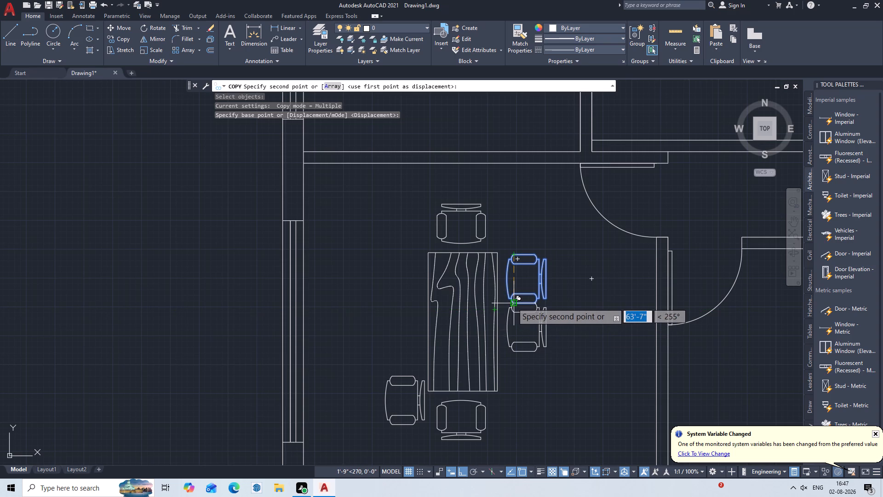
click(512, 303)
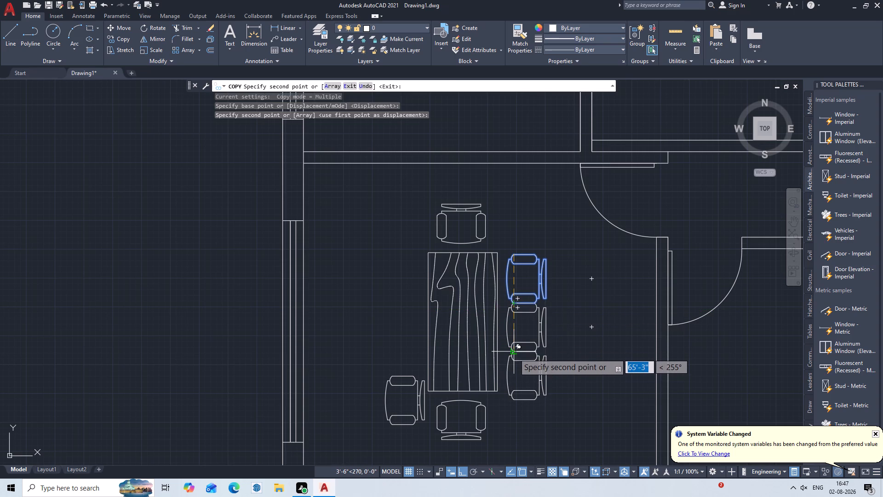
click(514, 351)
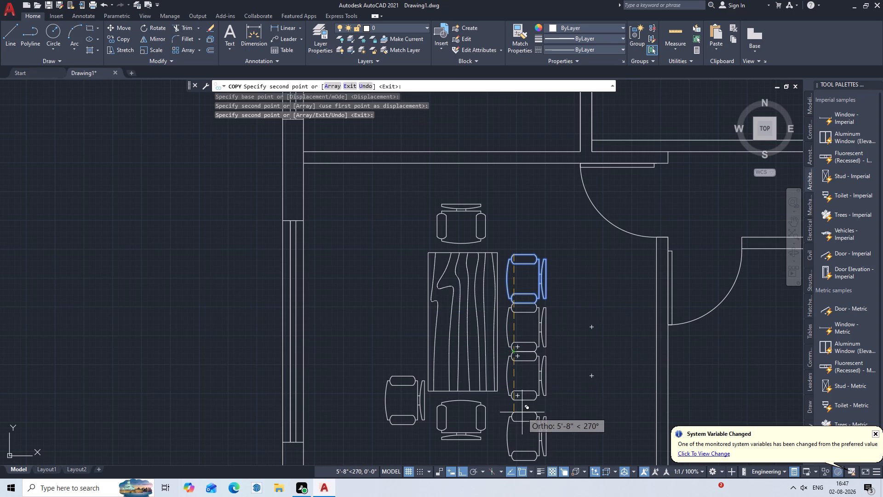
key(Escape)
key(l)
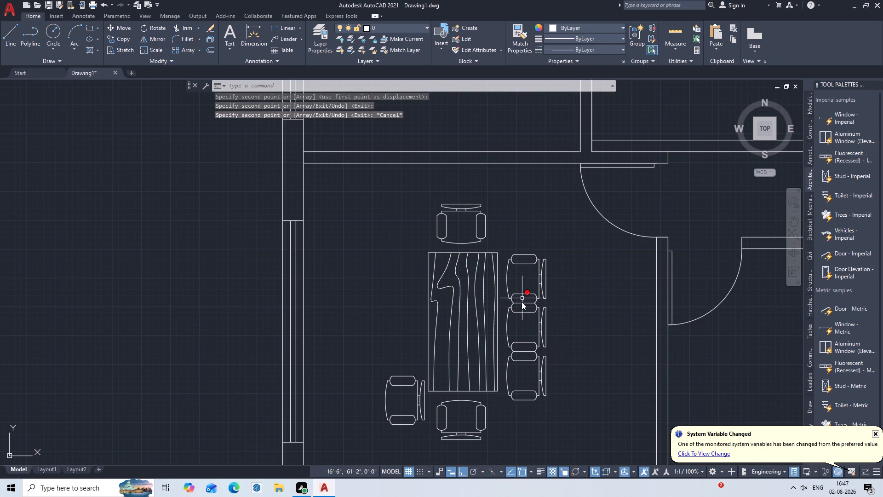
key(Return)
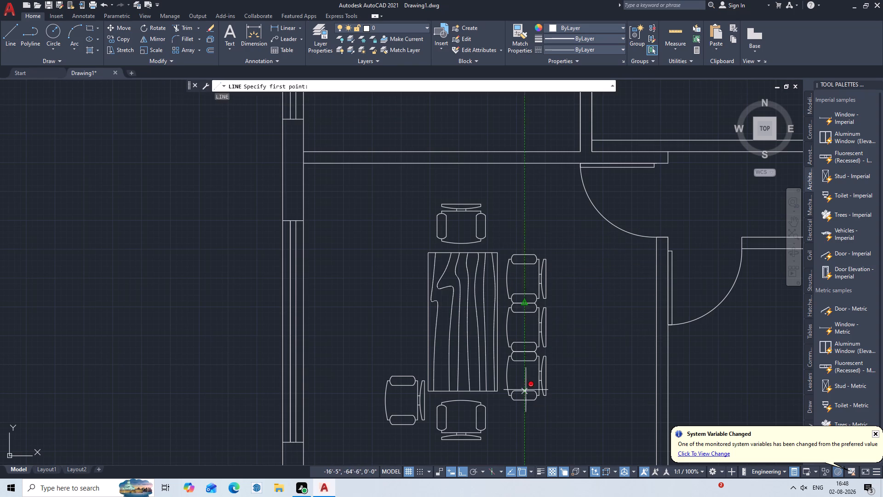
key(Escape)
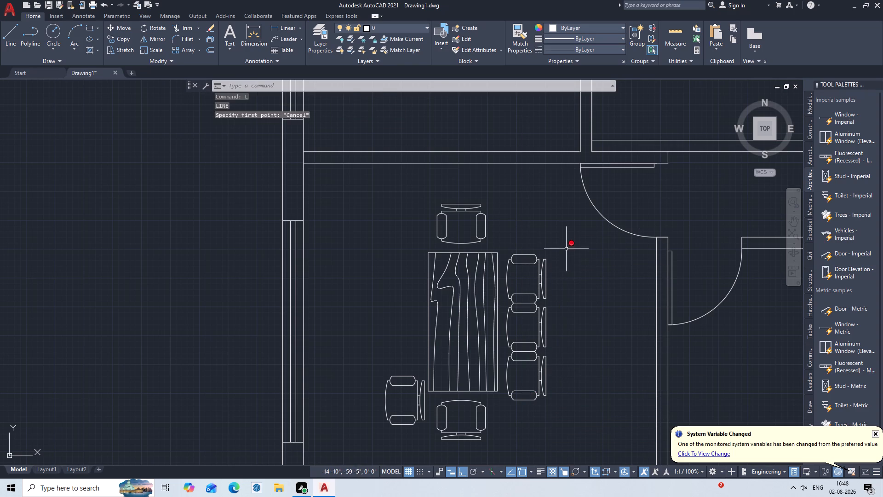
Move the three east-side chairs together about 3" north along the table's edge.
click(566, 246)
click(508, 411)
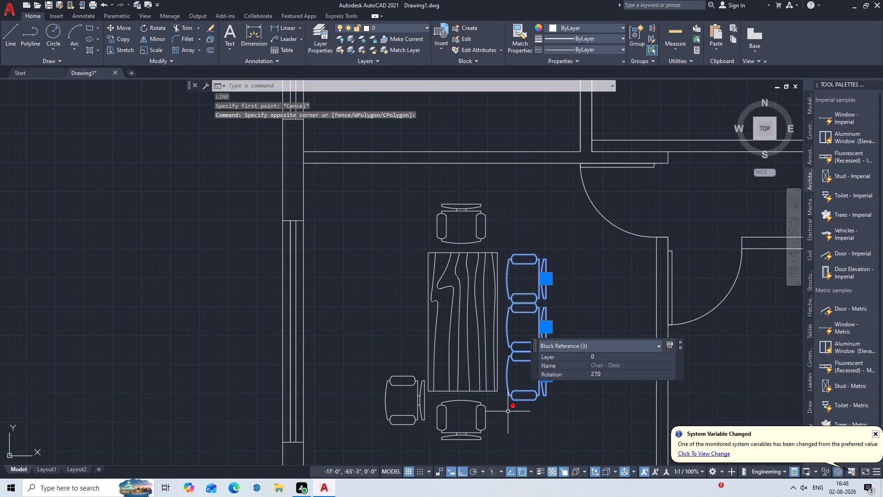
key(m)
key(Return)
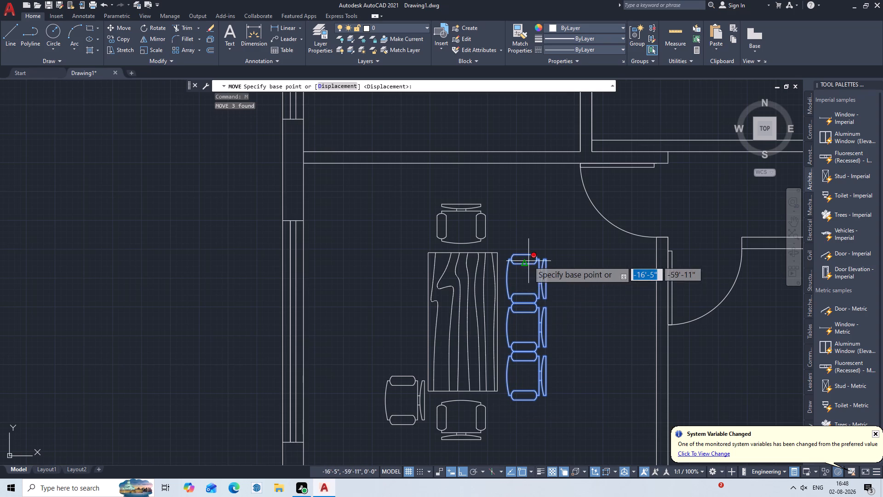
click(508, 326)
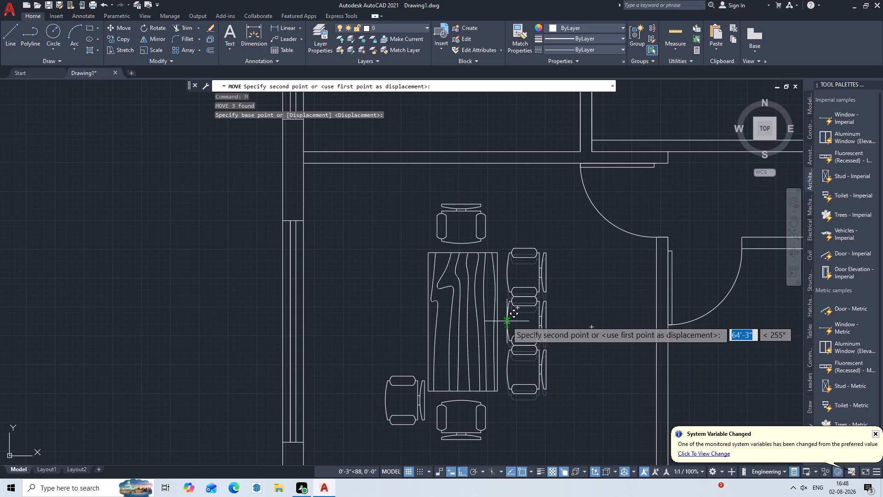
click(507, 321)
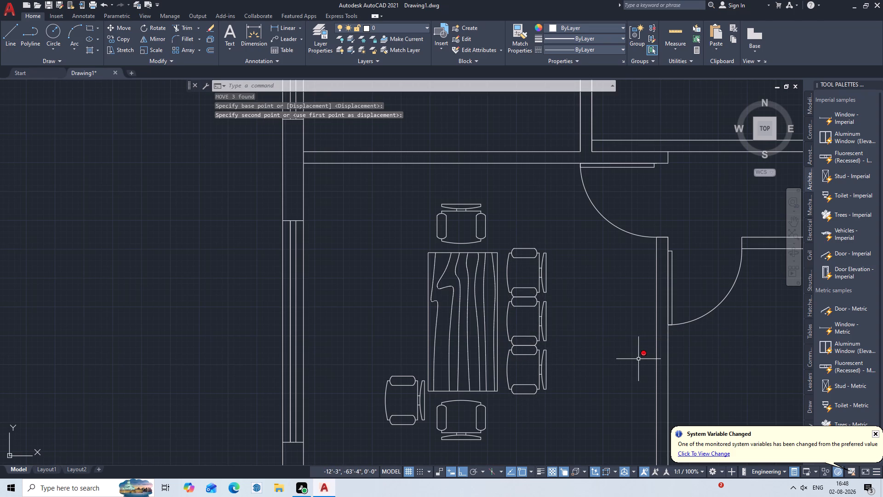
Draw a near-vertical line about 6'-9" long between the table and the east chairs, with Ortho off.
key(l)
key(Return)
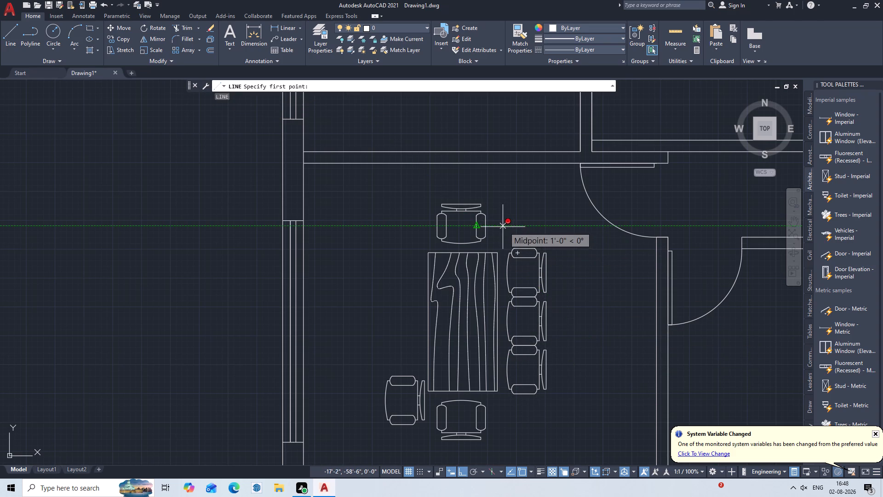
click(503, 227)
key(F8)
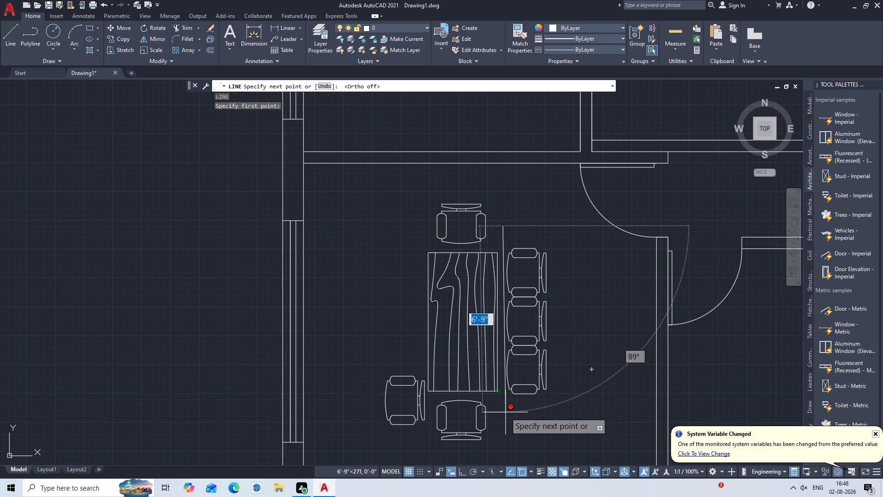
click(505, 412)
key(Escape)
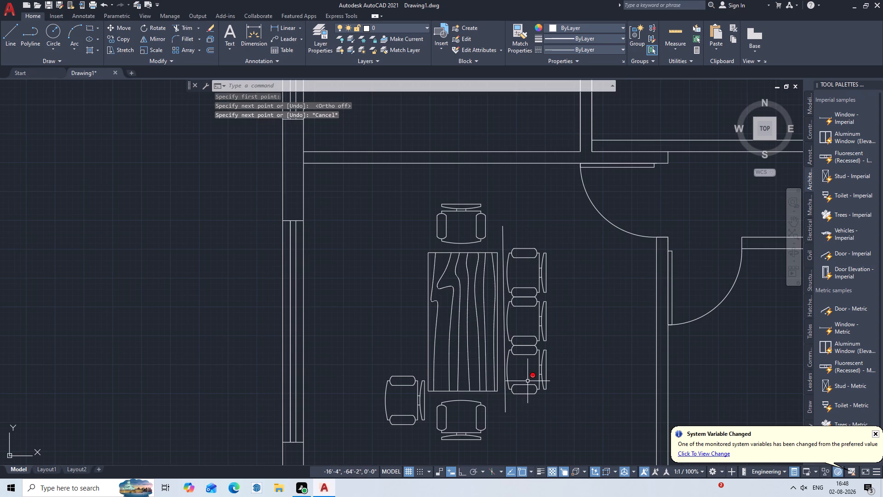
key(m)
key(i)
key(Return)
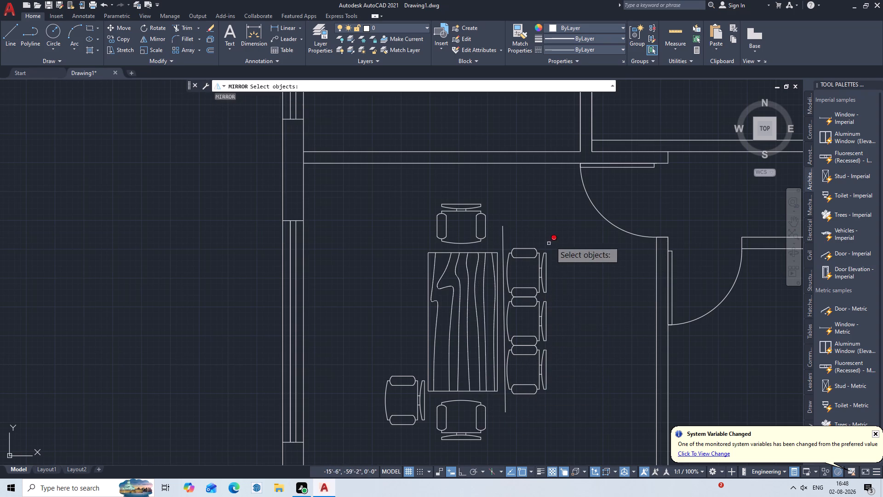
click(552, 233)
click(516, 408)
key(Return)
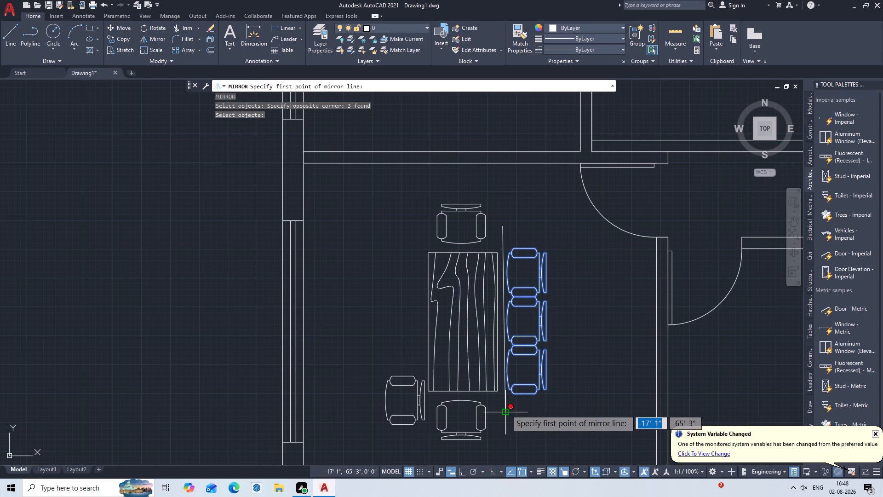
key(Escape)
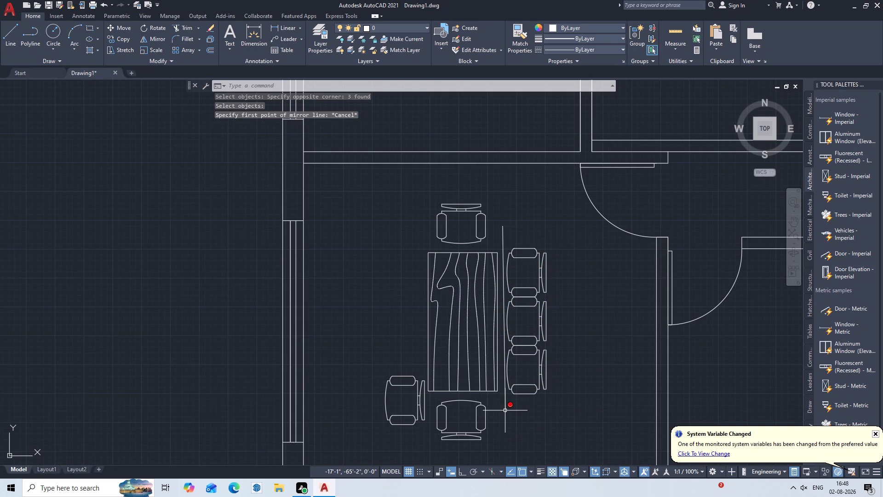
Erase the near-vertical line between the table and the three east chairs.
click(505, 410)
key(Delete)
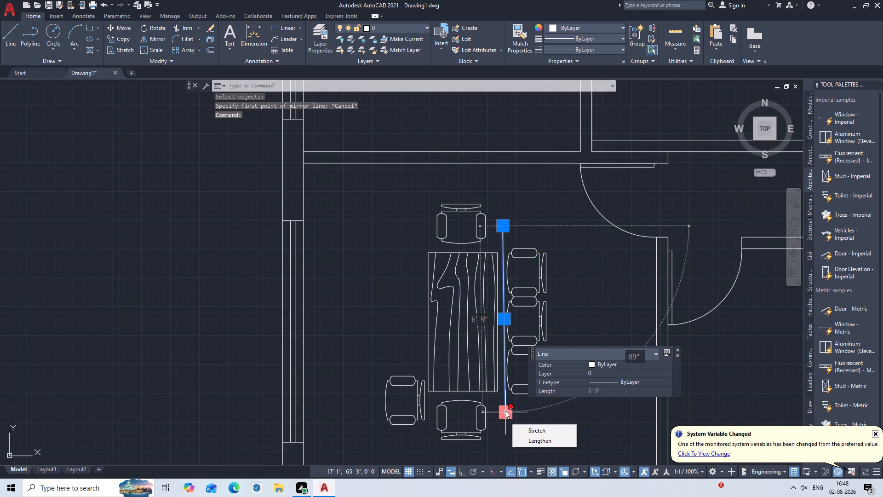
key(Escape)
key(Delete)
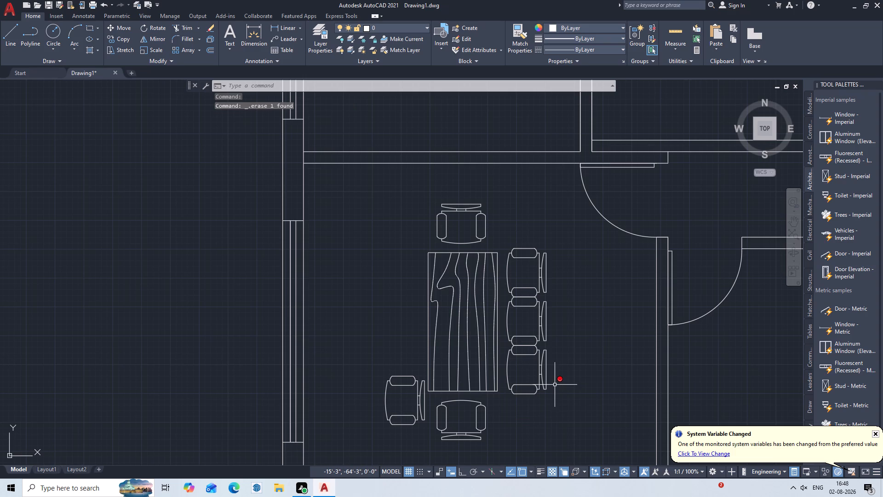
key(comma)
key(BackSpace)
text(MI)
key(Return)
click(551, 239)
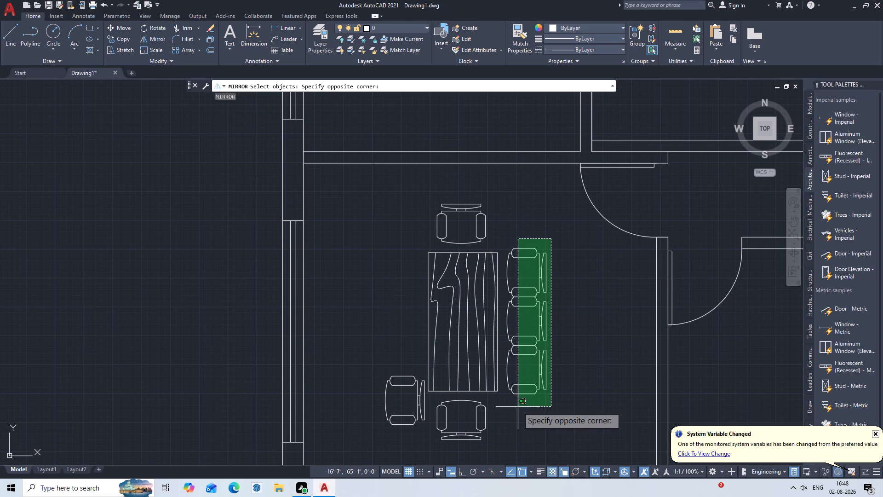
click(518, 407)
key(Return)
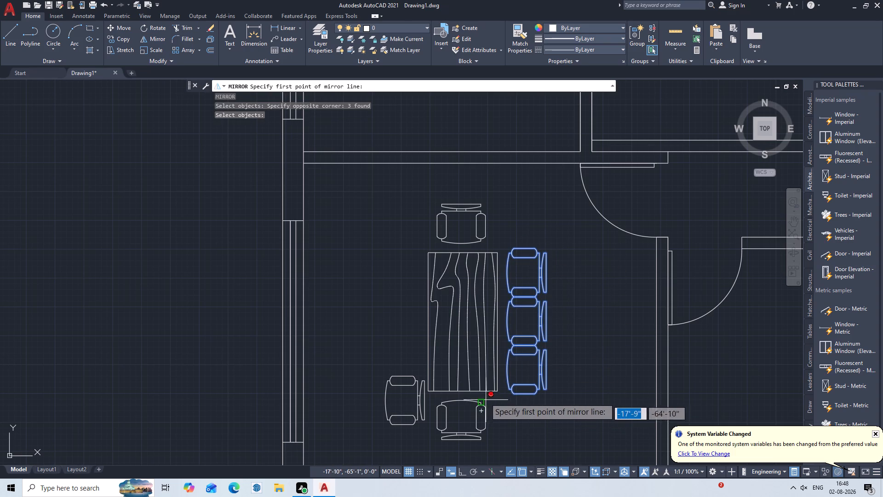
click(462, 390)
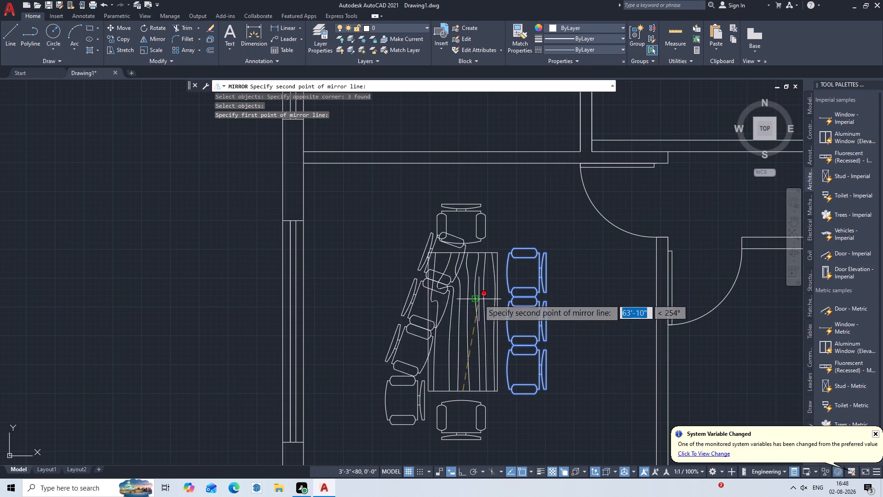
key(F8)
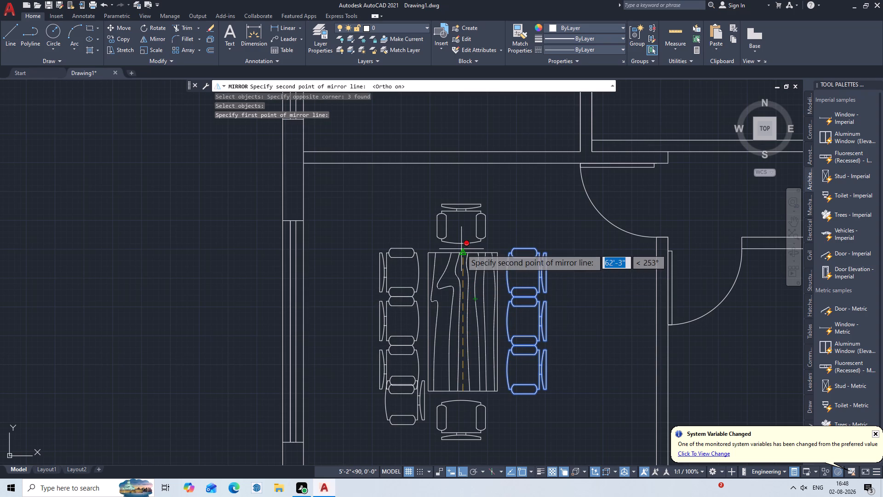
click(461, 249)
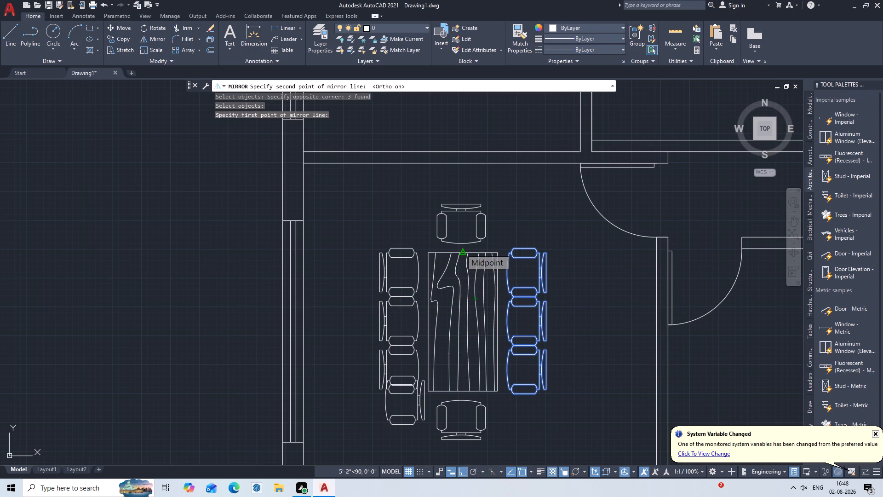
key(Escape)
Erase the single desk chair beside the table's southwest corner.
drag(413, 410, 388, 431)
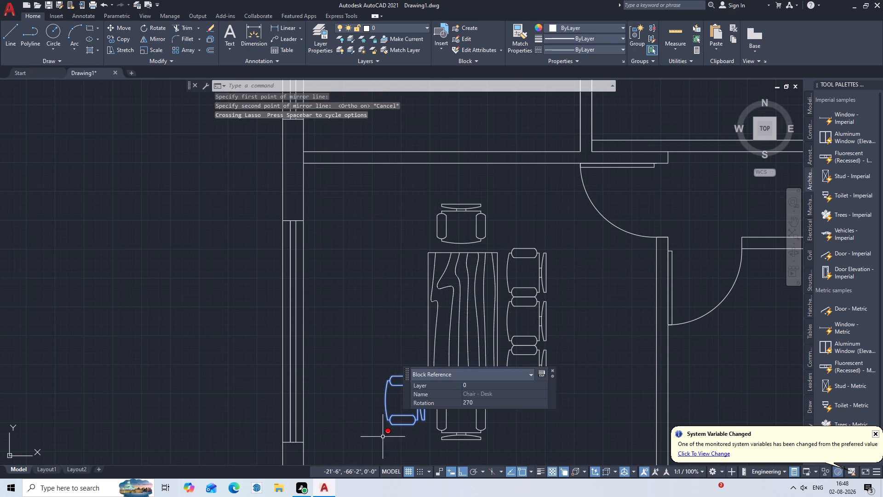
click(379, 440)
key(Delete)
key(Escape)
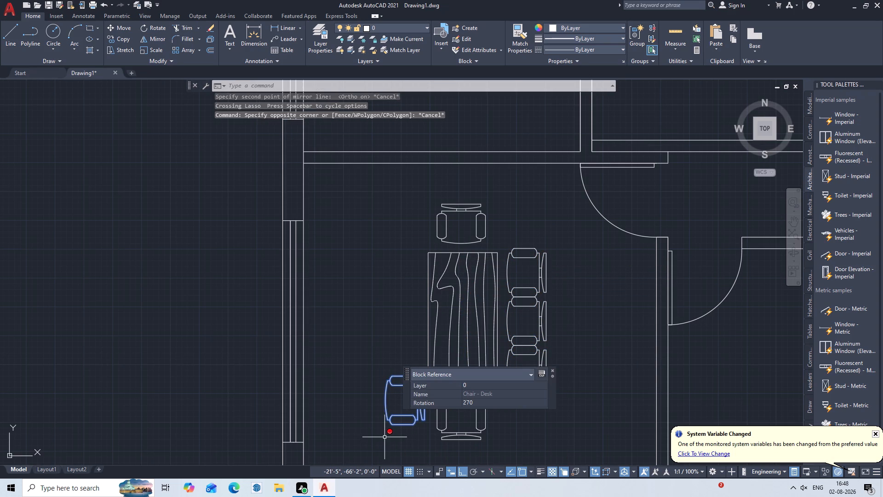
key(Delete)
Mirror the three east chairs to the table's west side across its north–south centreline through the edge midpoints, keeping the originals.
text(MI)
key(Return)
click(555, 229)
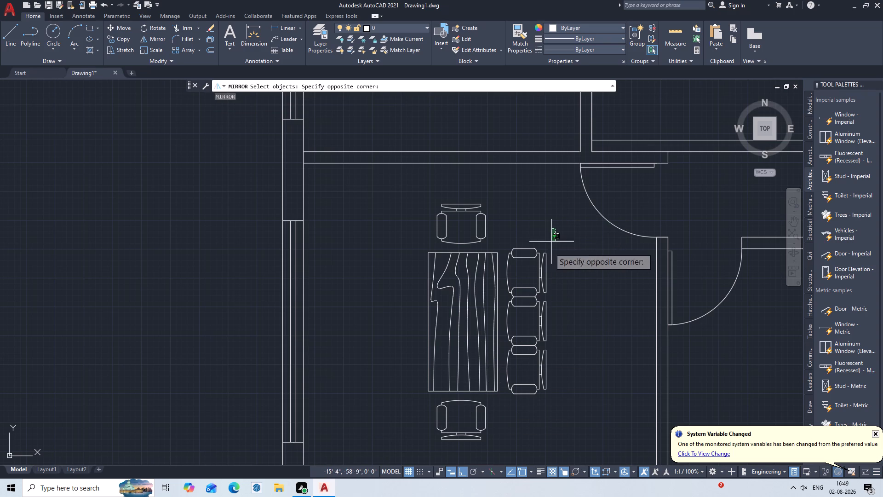
click(510, 399)
key(Return)
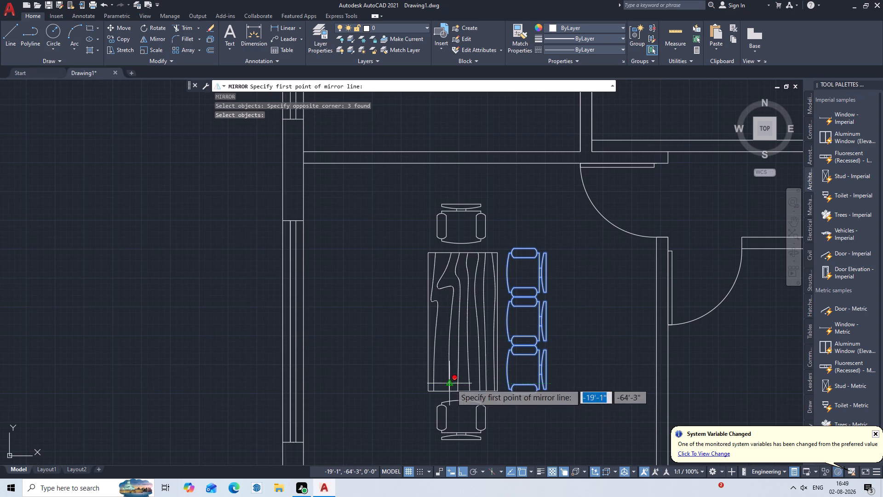
drag(461, 394, 464, 389)
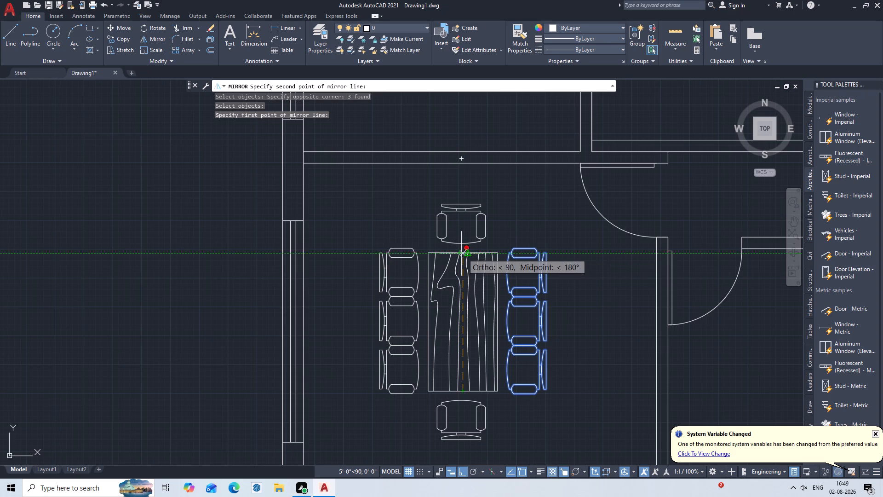
click(462, 250)
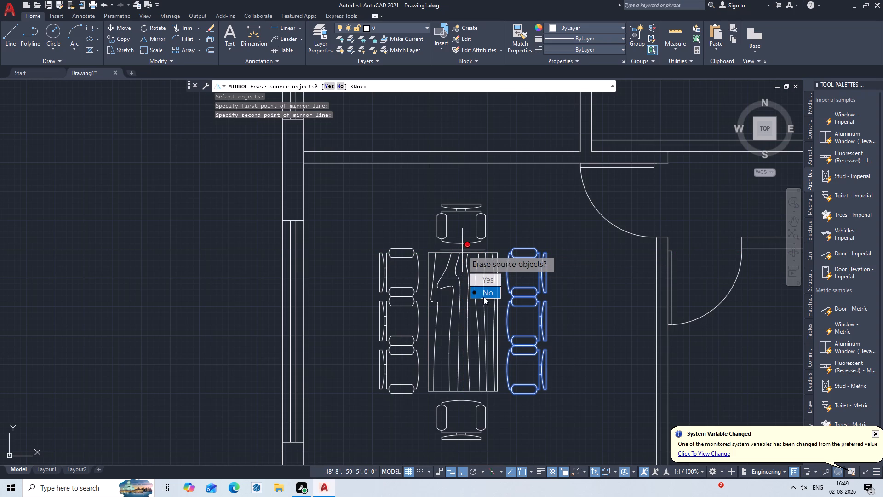
drag(483, 297, 462, 250)
key(Escape)
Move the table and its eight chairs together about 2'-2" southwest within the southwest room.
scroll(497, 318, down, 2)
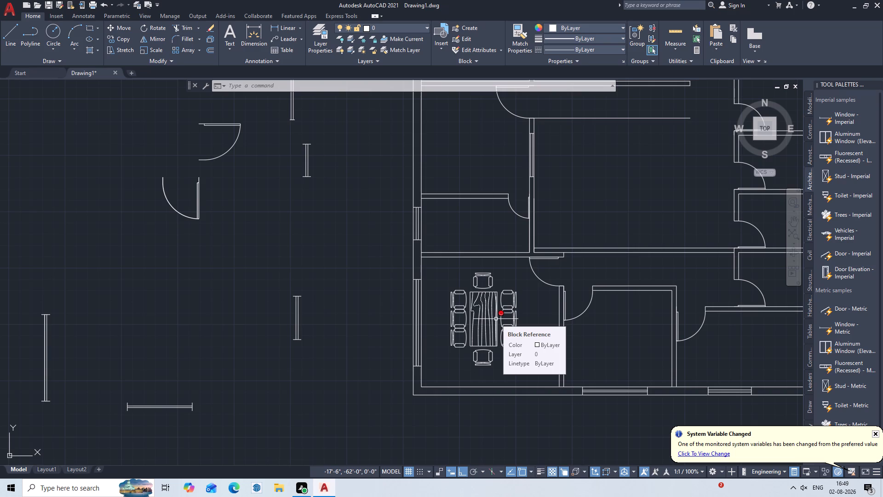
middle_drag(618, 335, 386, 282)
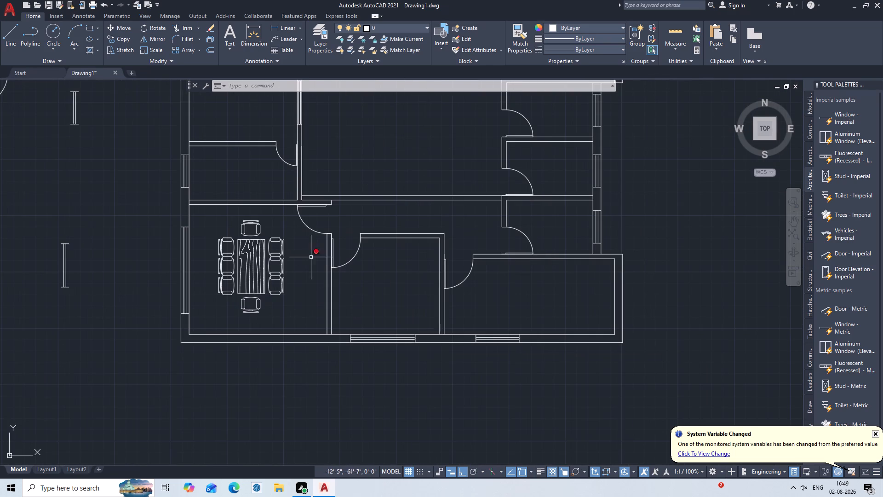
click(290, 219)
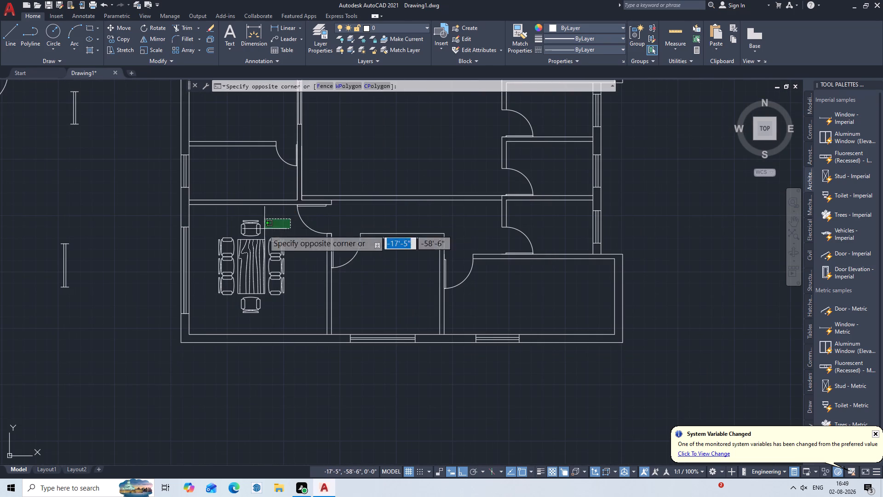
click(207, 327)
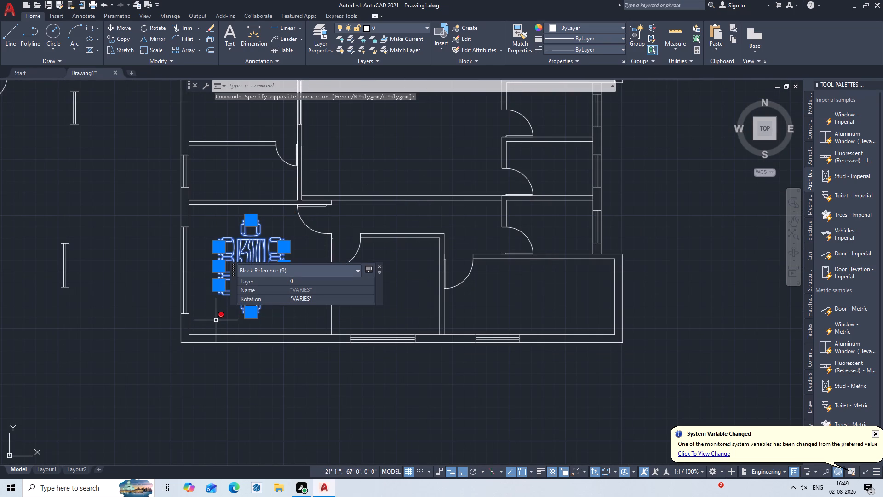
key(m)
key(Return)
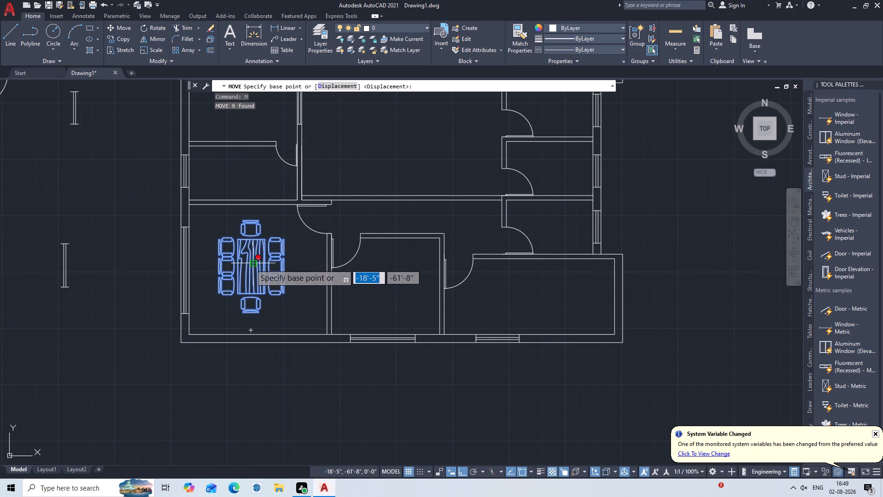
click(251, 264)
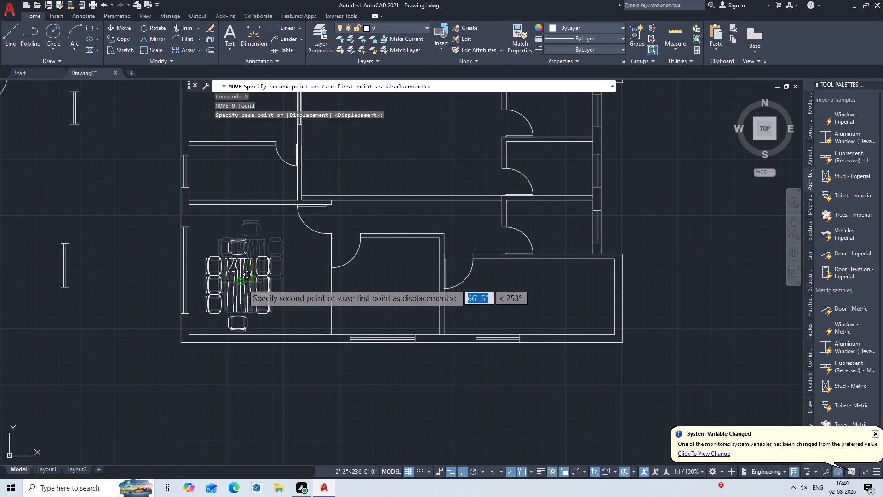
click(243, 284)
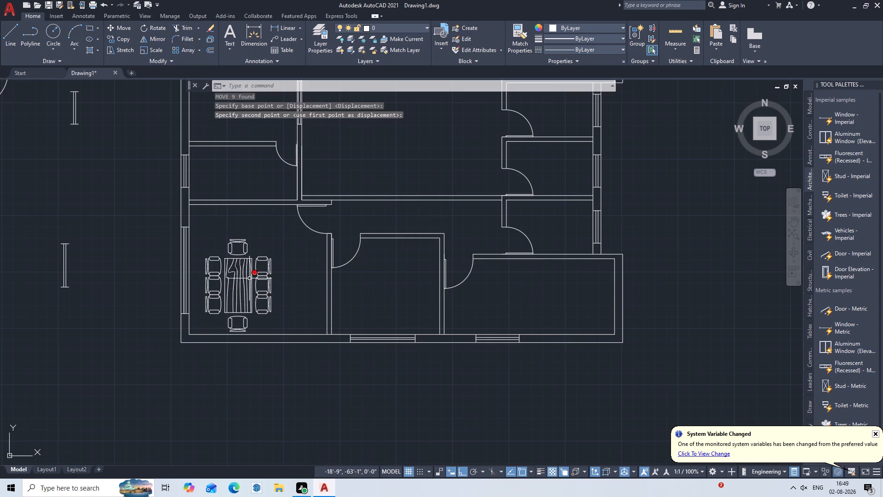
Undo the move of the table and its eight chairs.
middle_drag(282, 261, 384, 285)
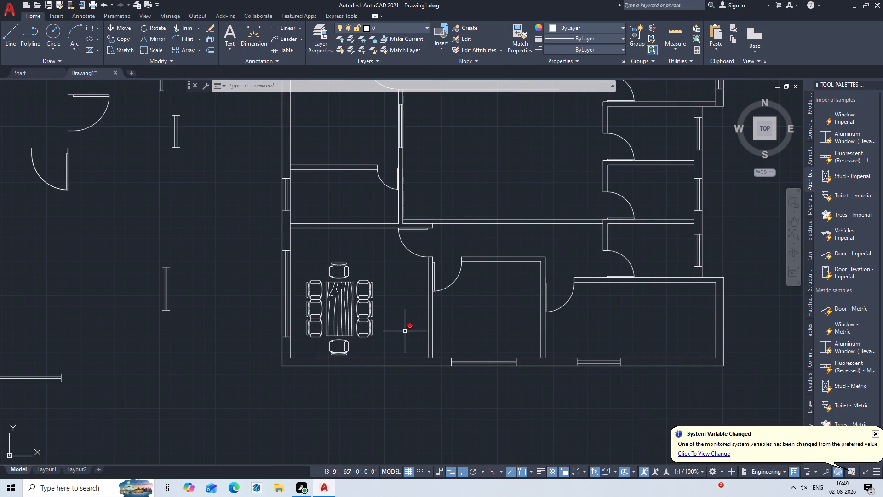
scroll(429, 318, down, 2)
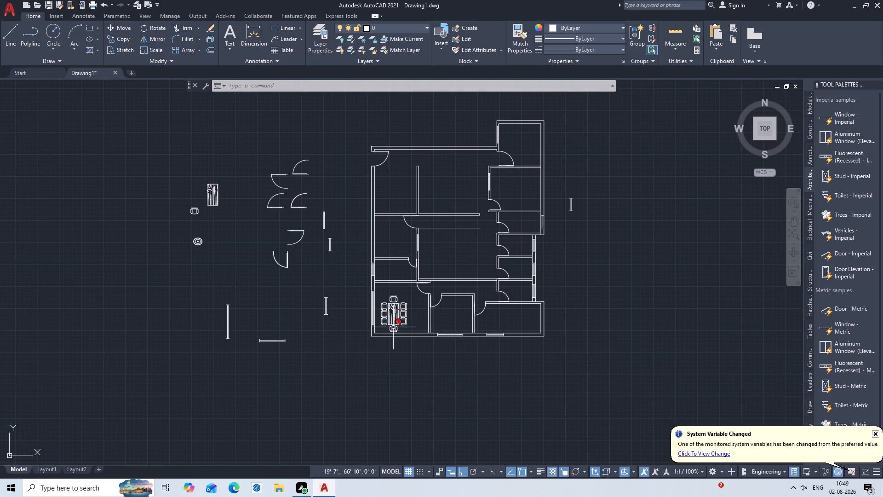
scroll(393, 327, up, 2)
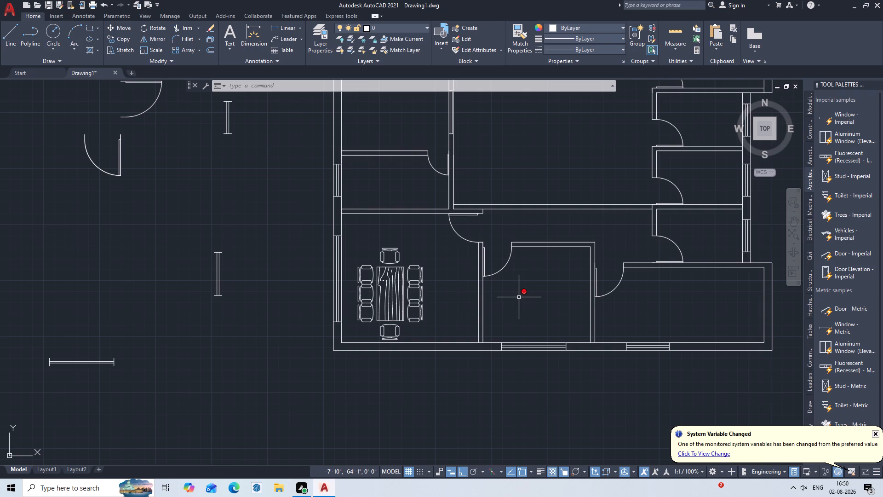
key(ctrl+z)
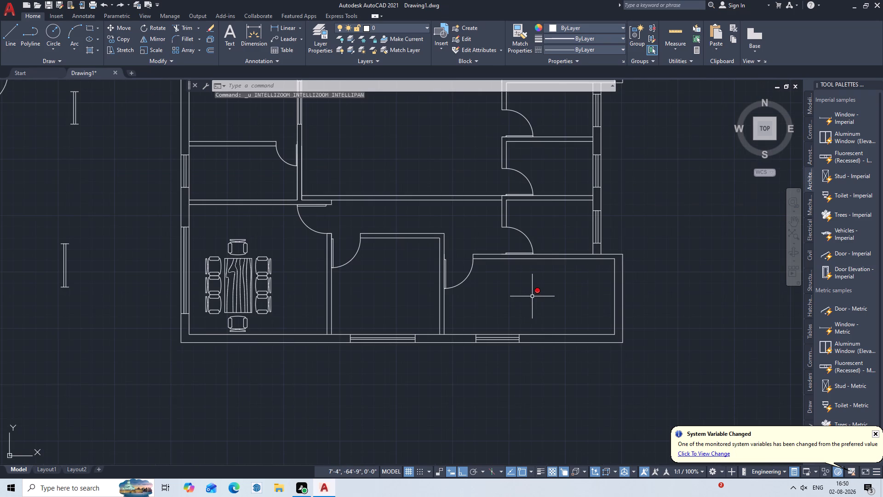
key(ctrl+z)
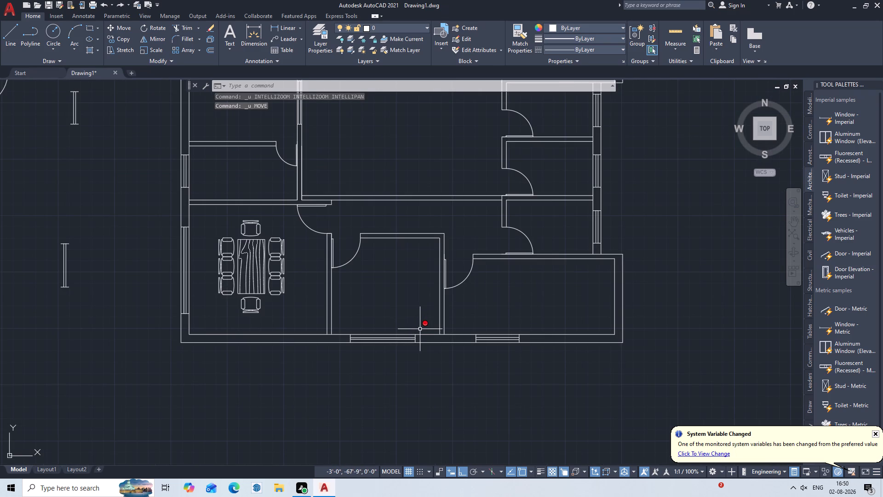
Draw lines from the midpoint of the middle south room's east wall: about 5'-10" west, 1' south, and back east to the wall.
key(l)
key(Return)
text(M2P)
key(Return)
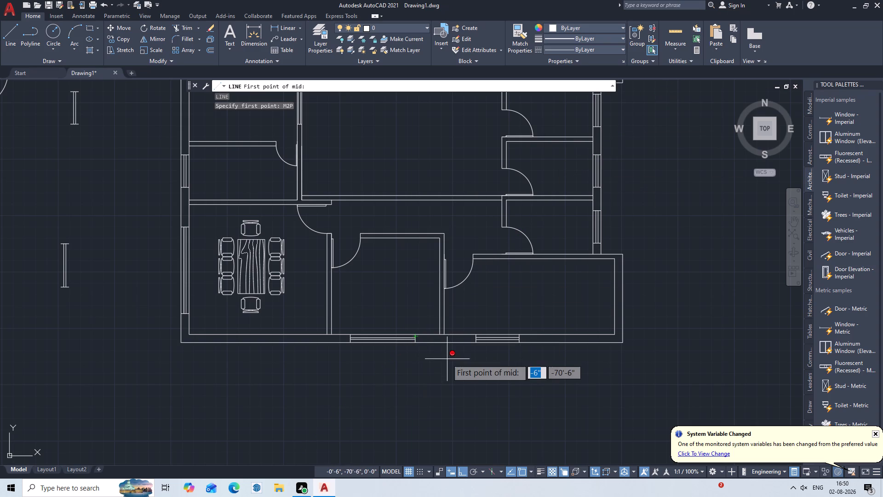
click(438, 334)
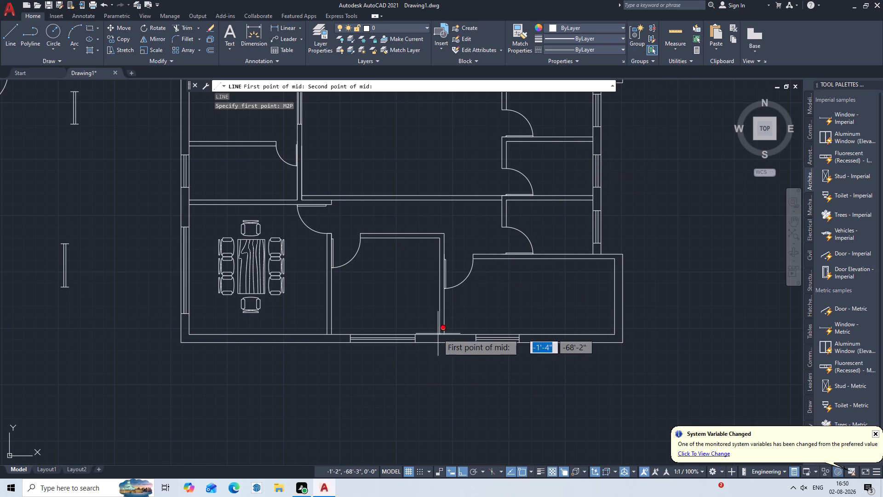
click(440, 237)
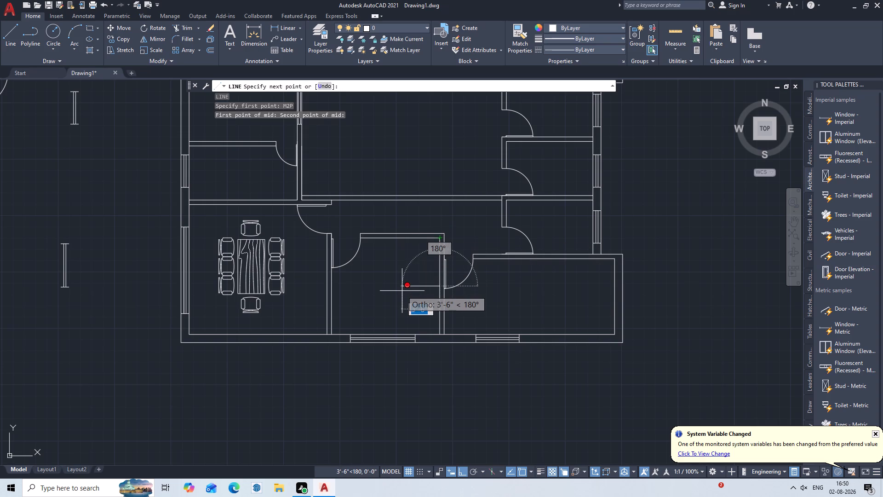
click(377, 289)
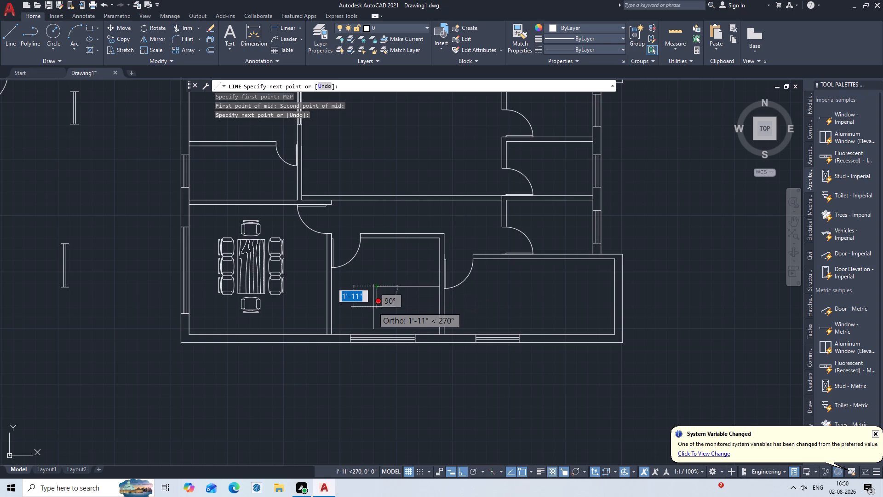
key(1)
key(apostrophe)
key(Return)
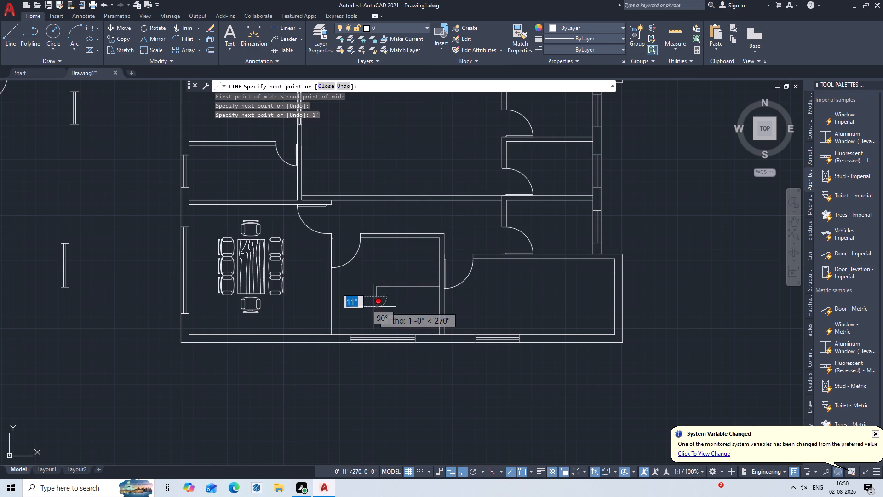
click(439, 293)
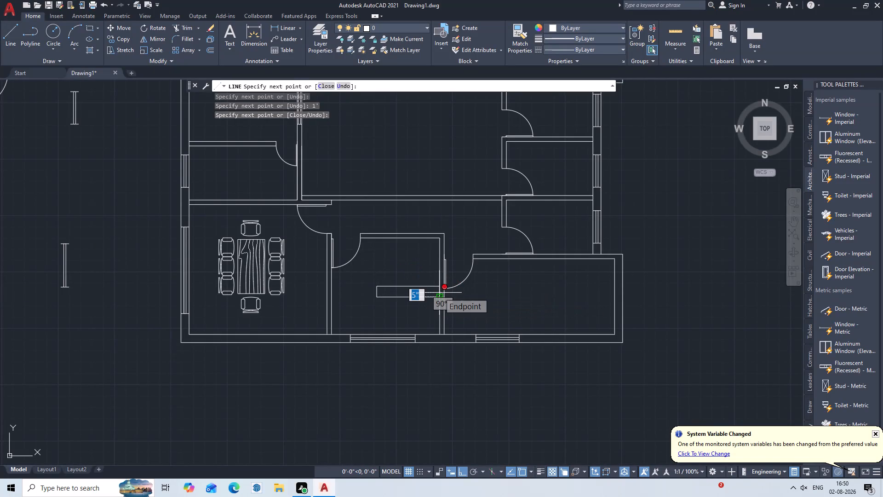
key(Escape)
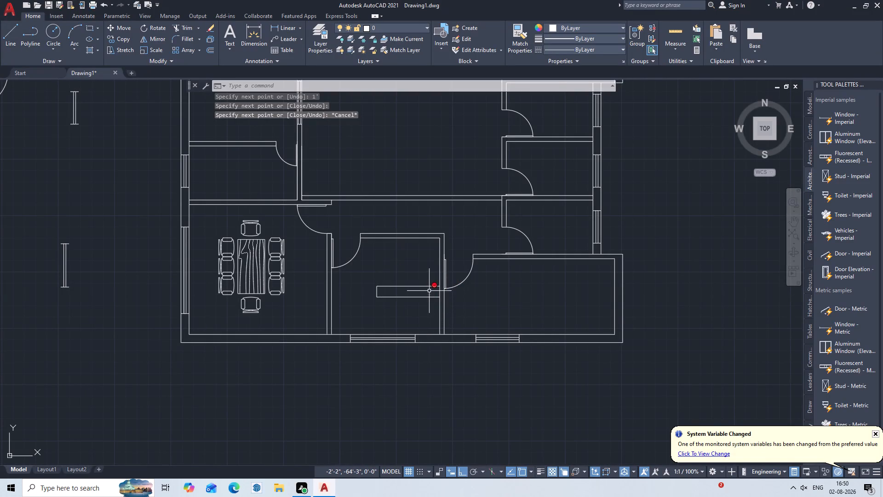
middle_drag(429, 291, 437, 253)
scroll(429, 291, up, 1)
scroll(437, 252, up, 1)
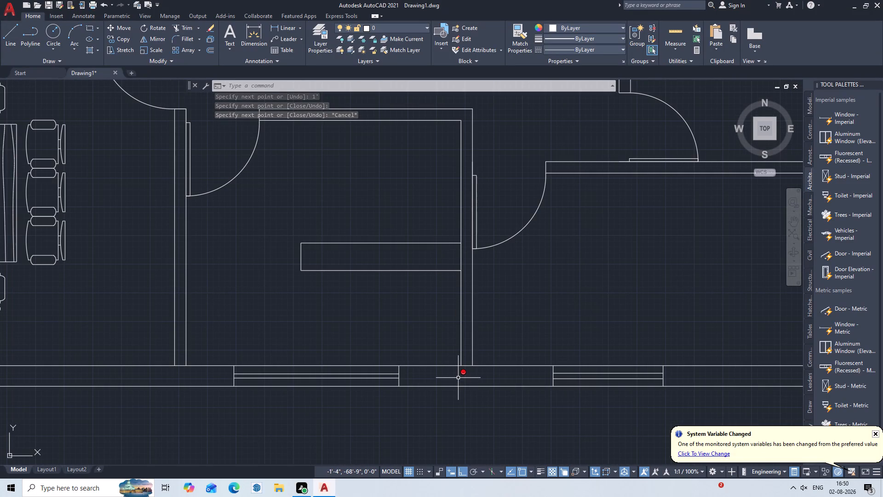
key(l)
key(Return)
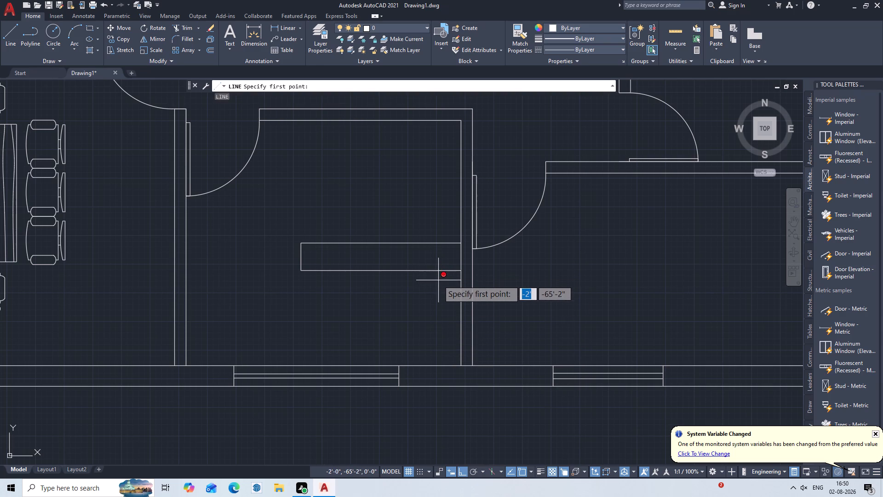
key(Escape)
Offset the inner face of the middle south room's east wall 1' to the west, into the room.
key(o)
key(Return)
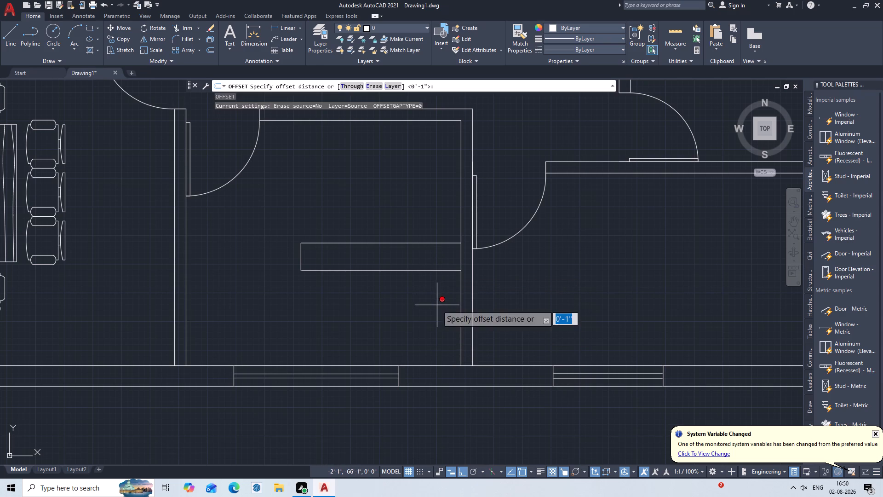
key(1)
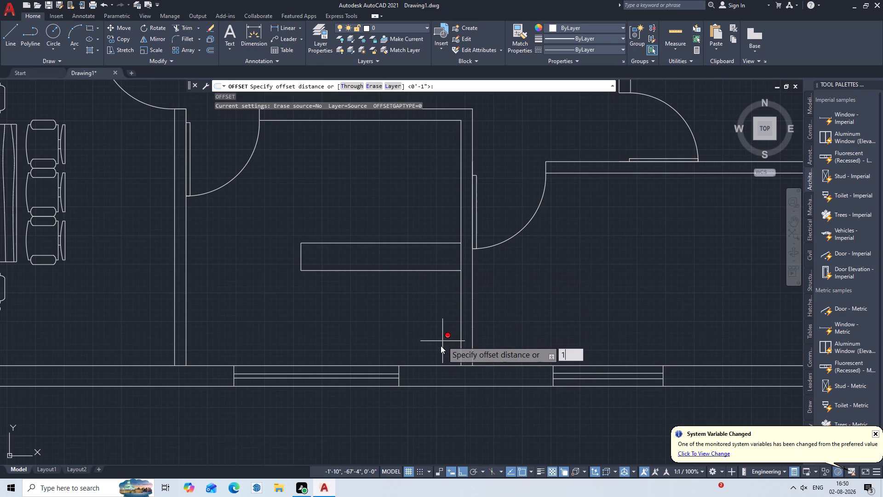
key(apostrophe)
key(Return)
click(461, 300)
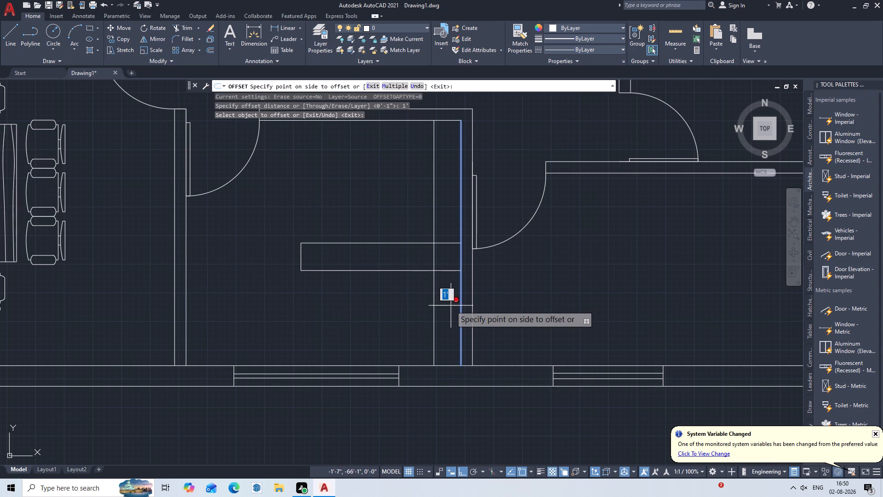
click(451, 306)
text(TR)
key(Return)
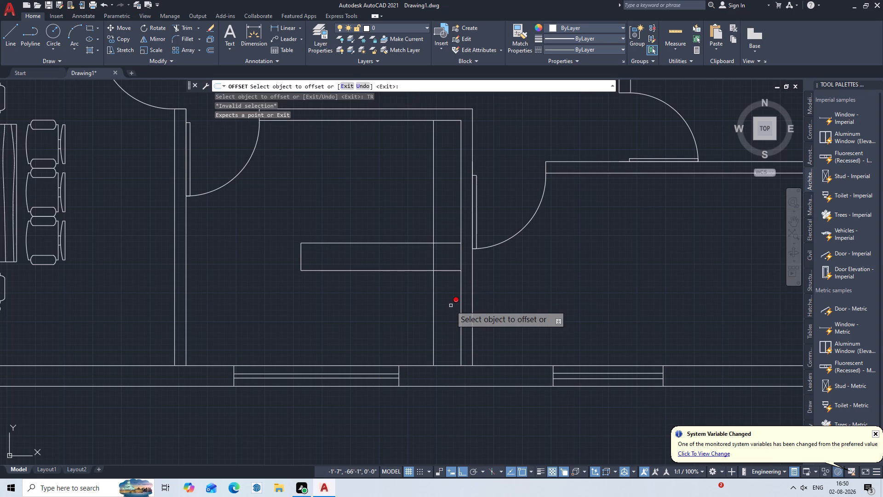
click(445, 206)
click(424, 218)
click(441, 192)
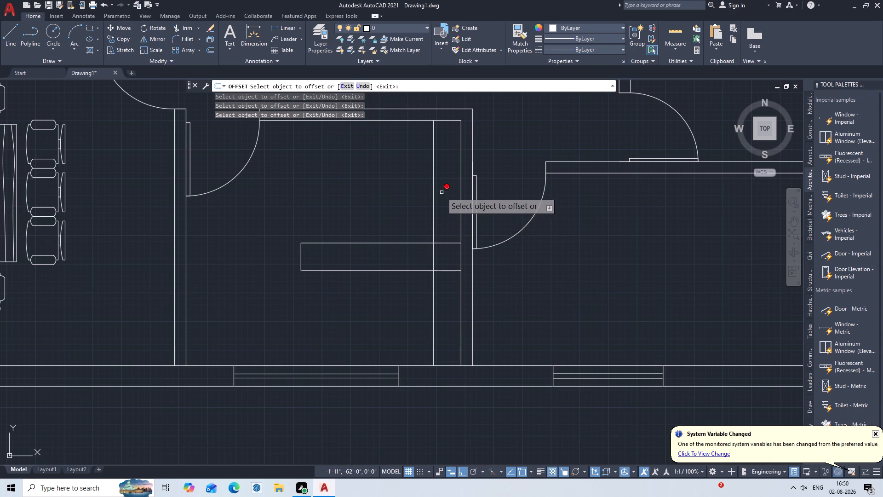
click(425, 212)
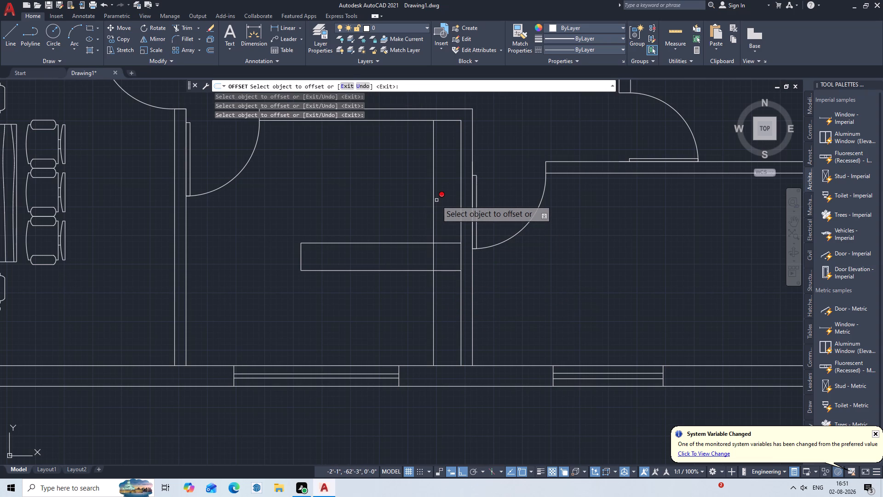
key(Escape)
Trim the offset line north of the counter and inside it, keeping only the part between the counter and south wall.
text(TR)
key(Return)
key(Return)
click(443, 205)
click(436, 212)
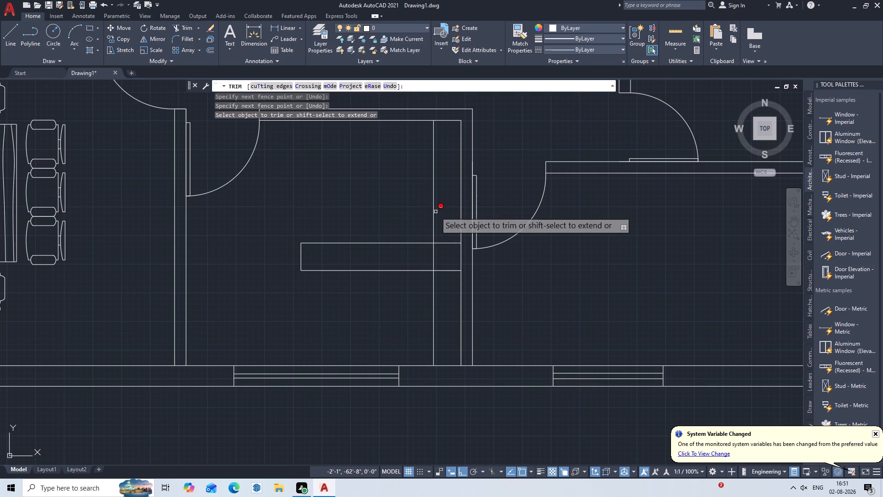
click(436, 213)
click(436, 213)
click(436, 213)
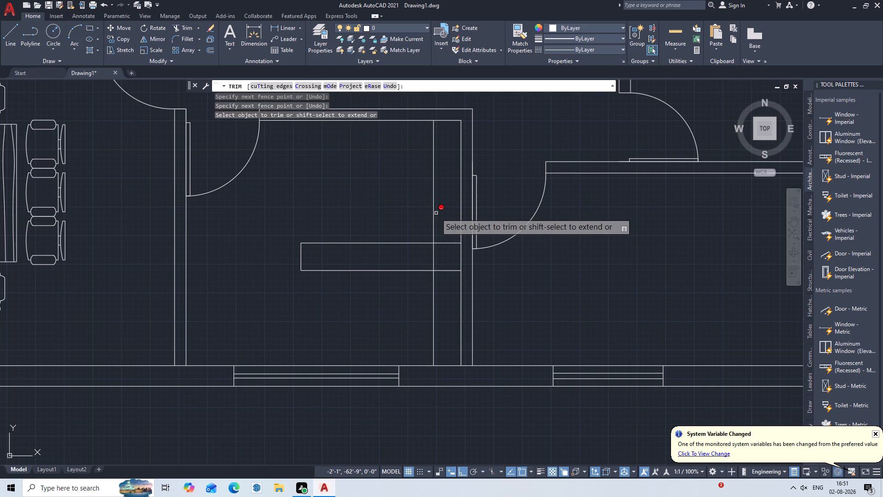
click(436, 213)
click(434, 220)
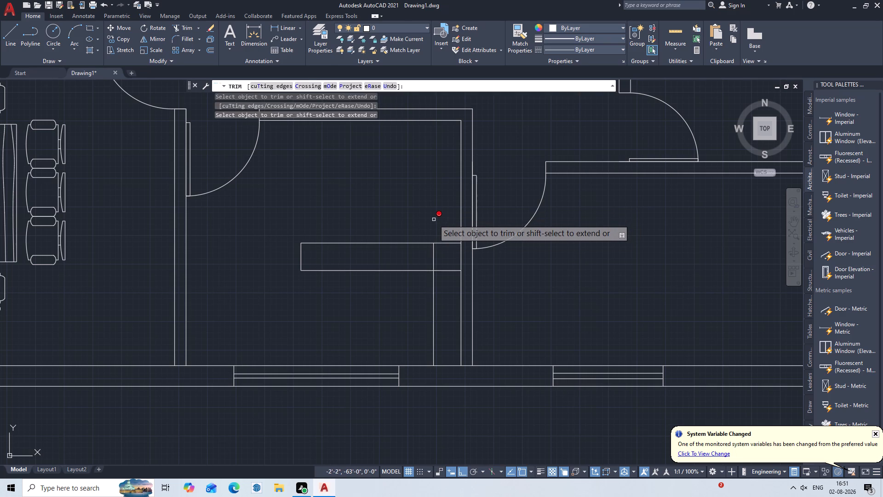
click(434, 260)
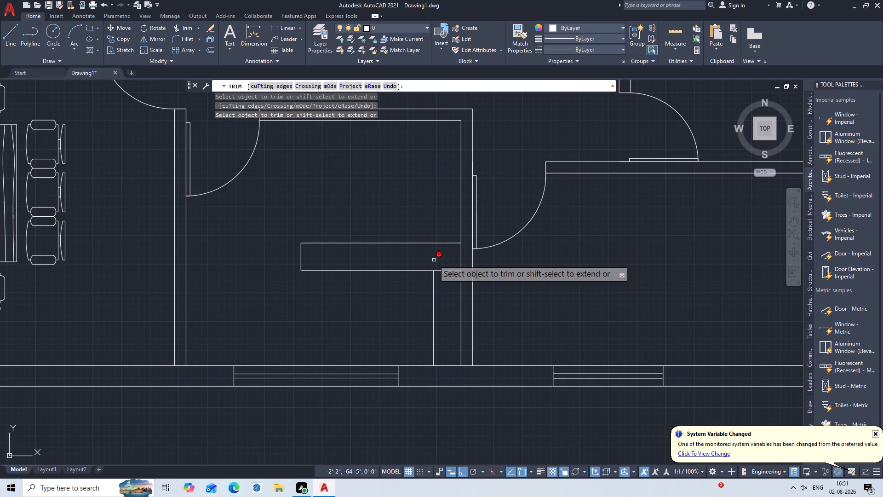
key(Escape)
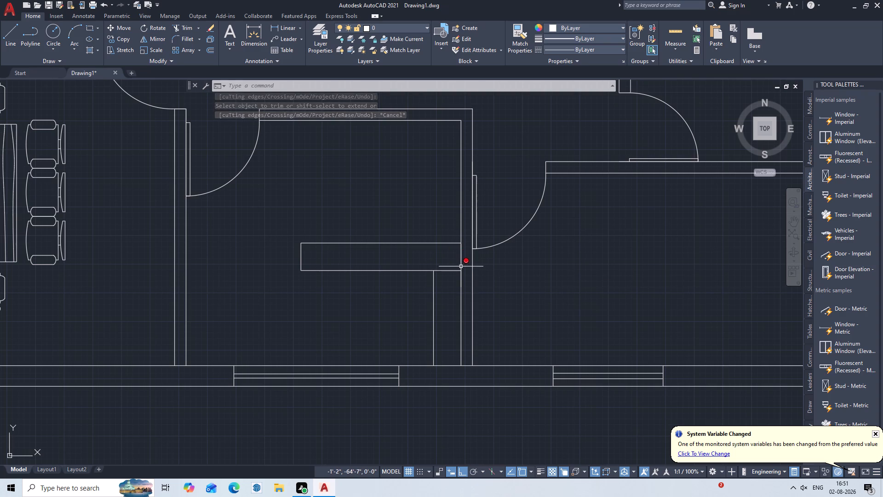
key(Escape)
Move the counter's north edge line 0.5' north from its endpoint at the east wall.
scroll(398, 286, down, 1)
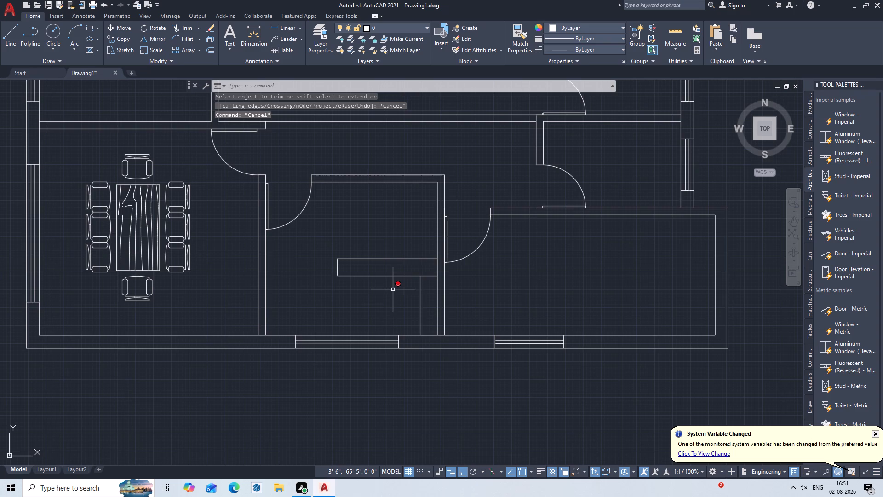
middle_drag(393, 289, 525, 261)
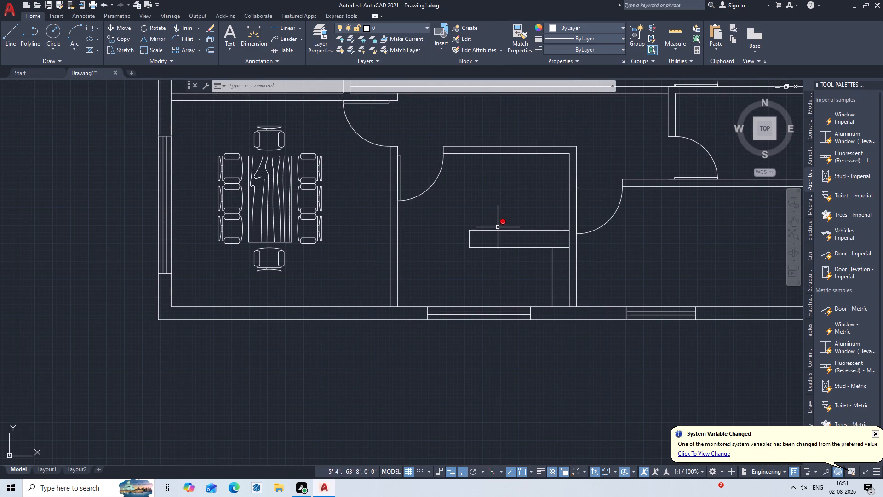
key(m)
key(Return)
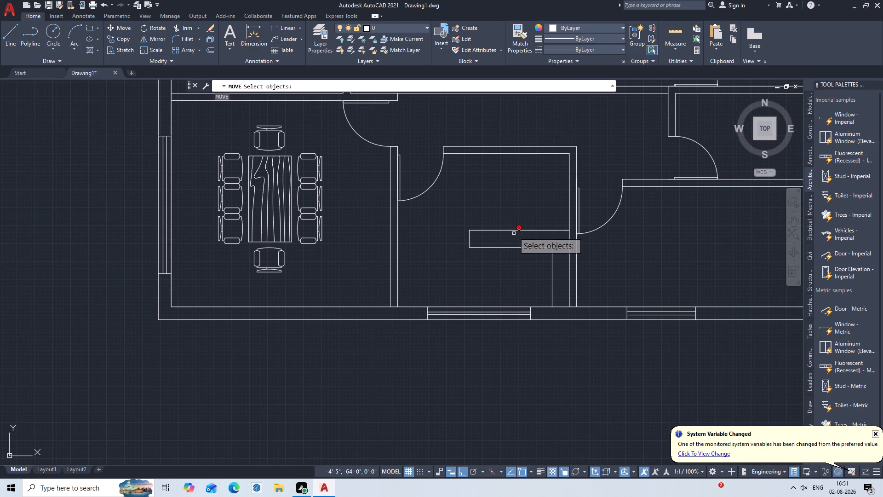
click(514, 231)
key(Return)
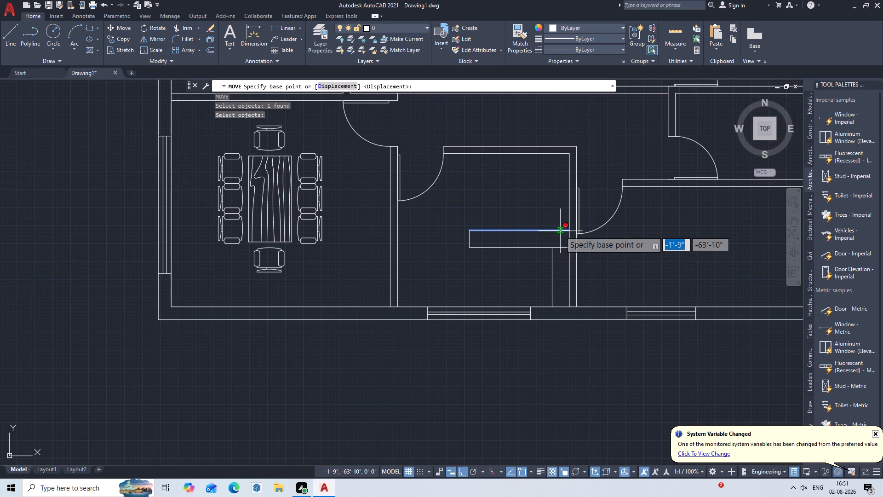
click(569, 230)
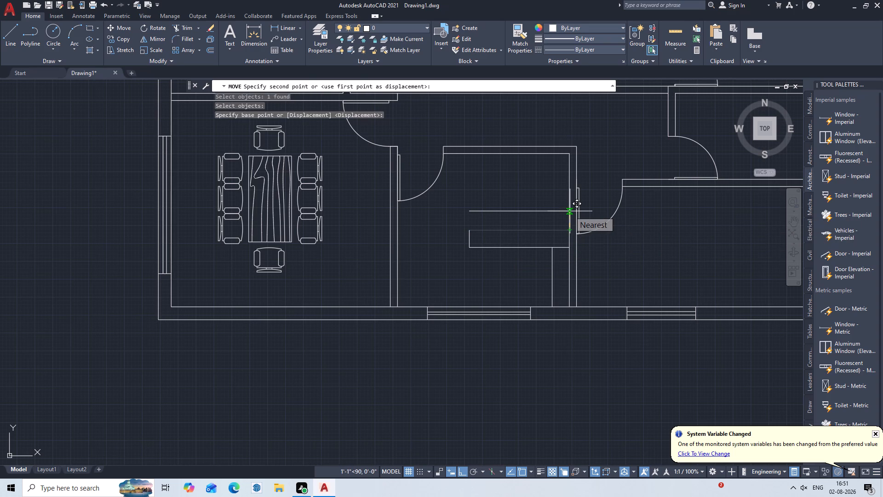
key(1)
key(BackSpace)
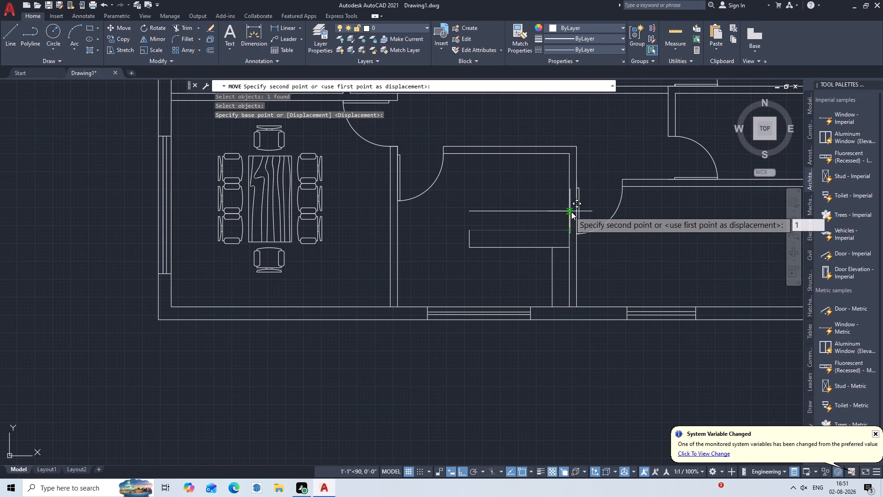
key(0)
text(.5)
key(apostrophe)
key(Return)
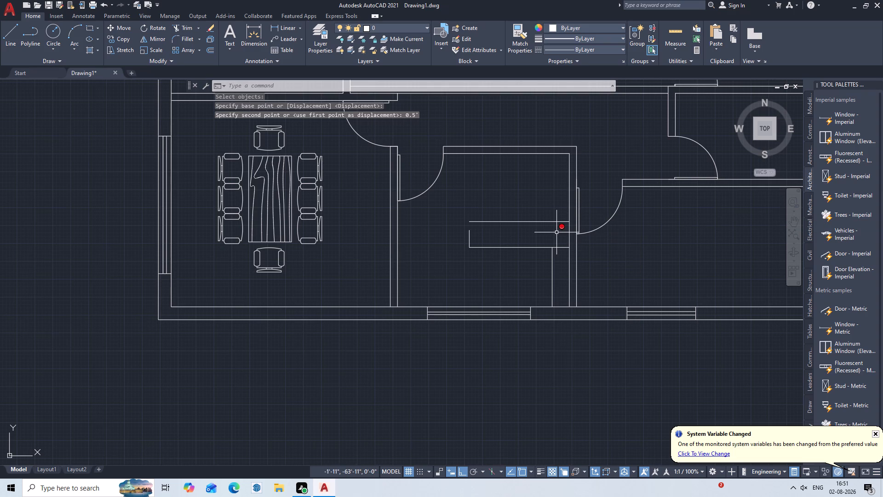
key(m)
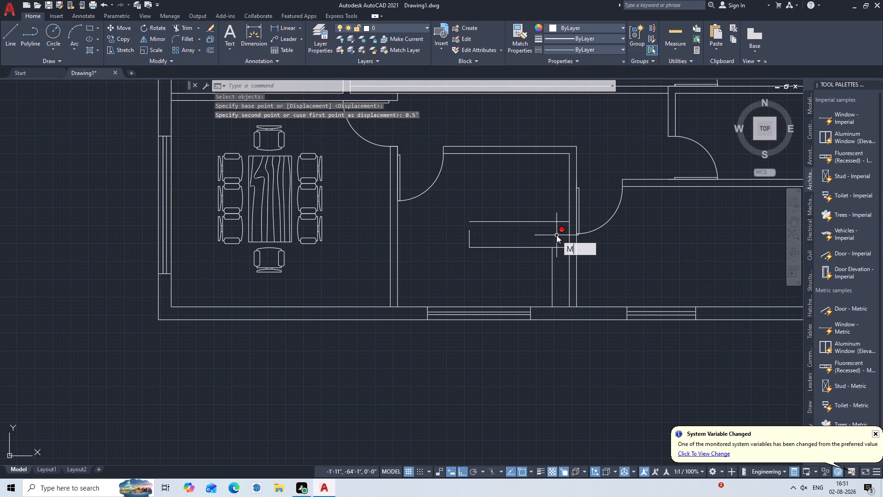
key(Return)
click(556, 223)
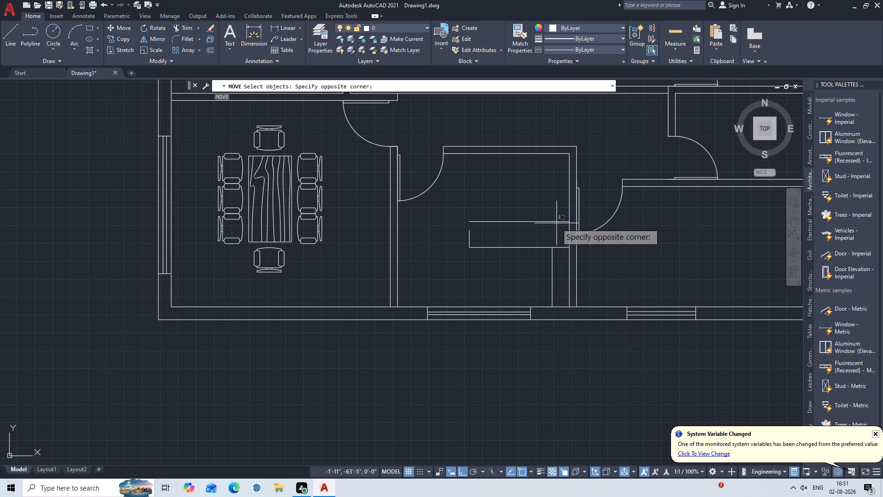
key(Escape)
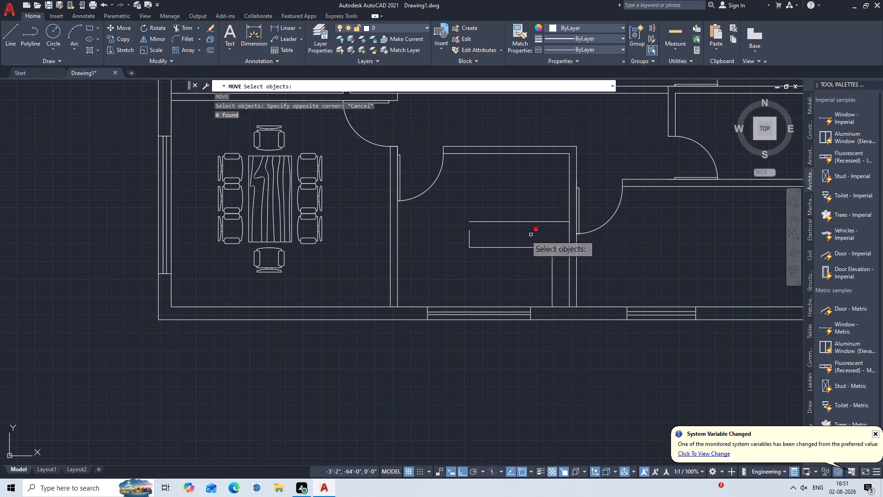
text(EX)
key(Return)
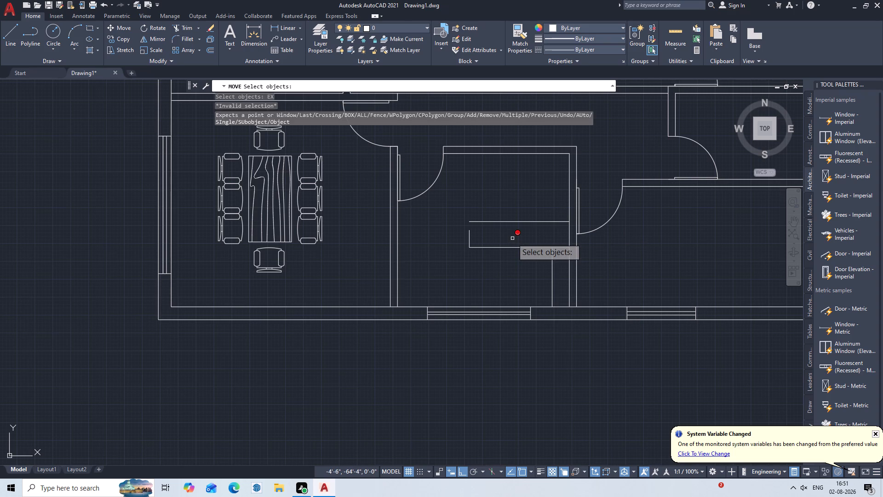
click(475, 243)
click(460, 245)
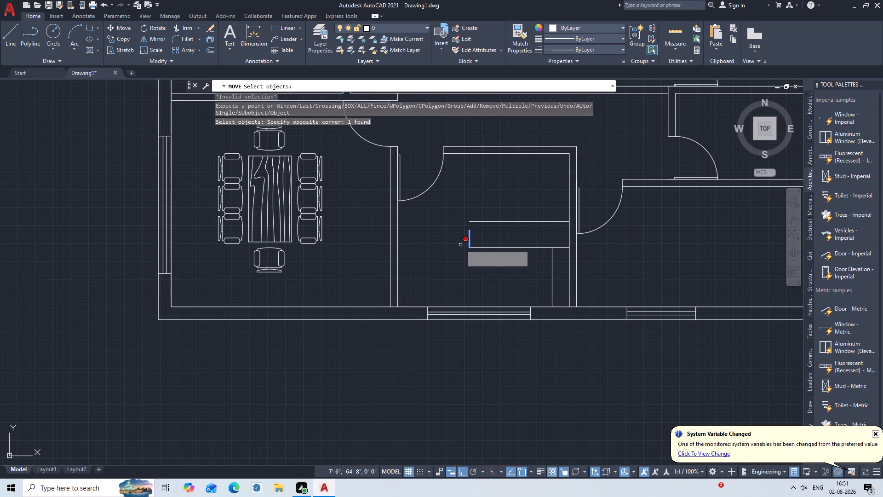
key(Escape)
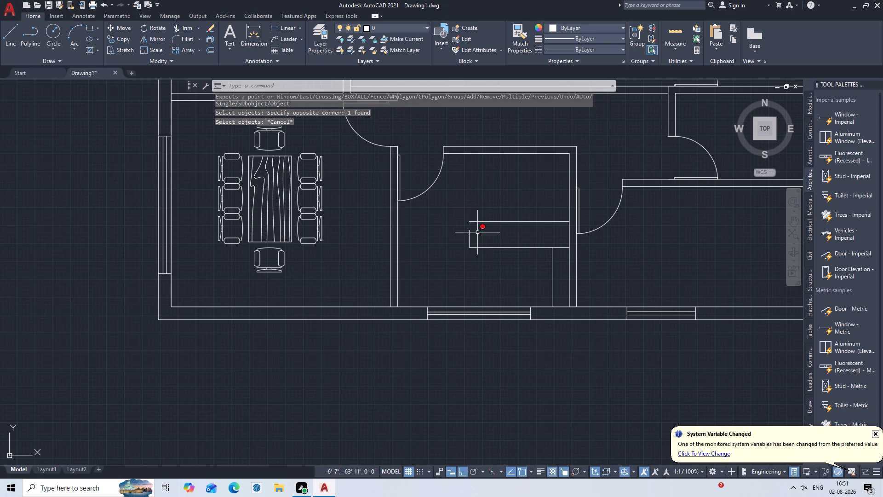
Extend the counter's short west edge north to meet the moved north edge.
text(EX)
key(Return)
click(477, 232)
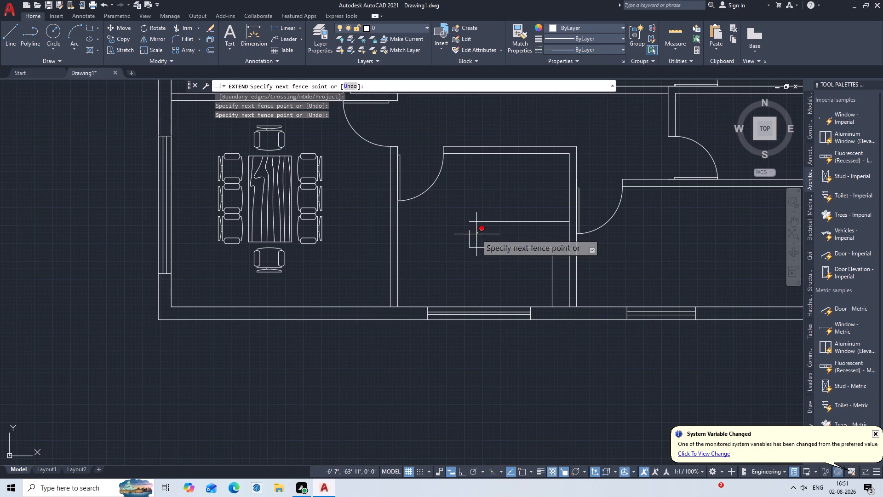
click(461, 243)
key(Escape)
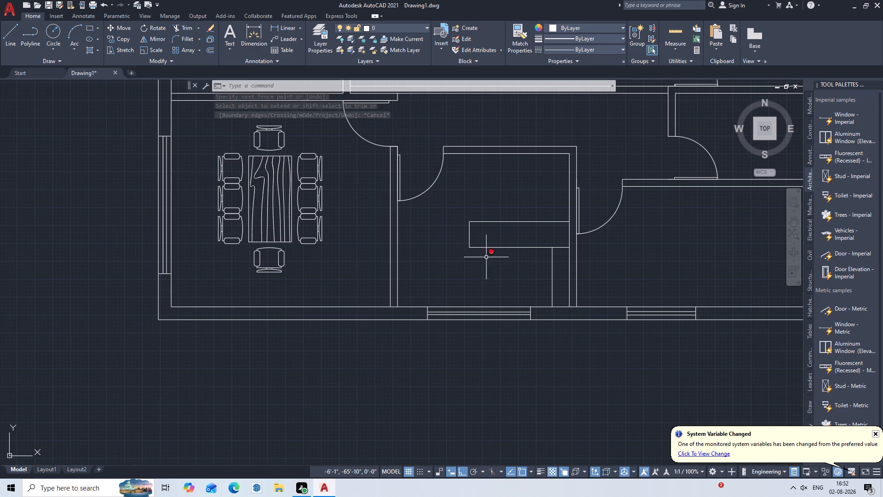
Copy the dining table's three east chairs about 13' west, outside the building's west wall.
click(333, 146)
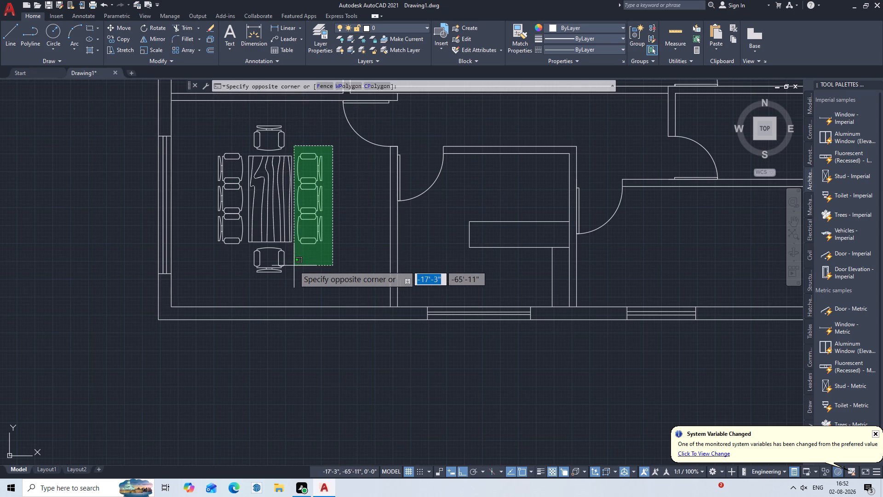
click(301, 260)
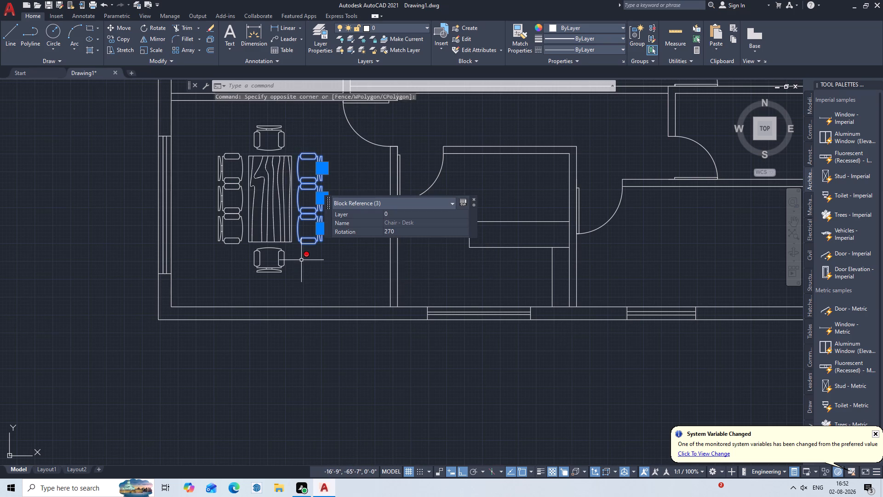
text(CO)
key(p)
key(Return)
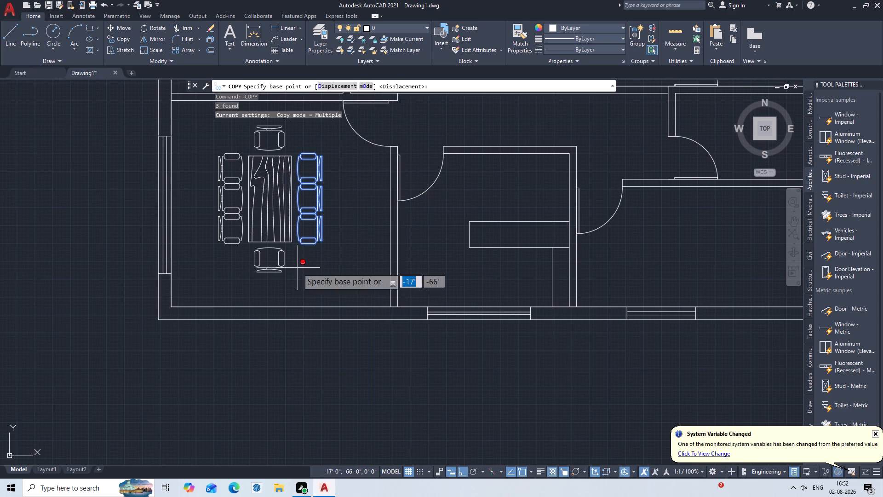
click(317, 200)
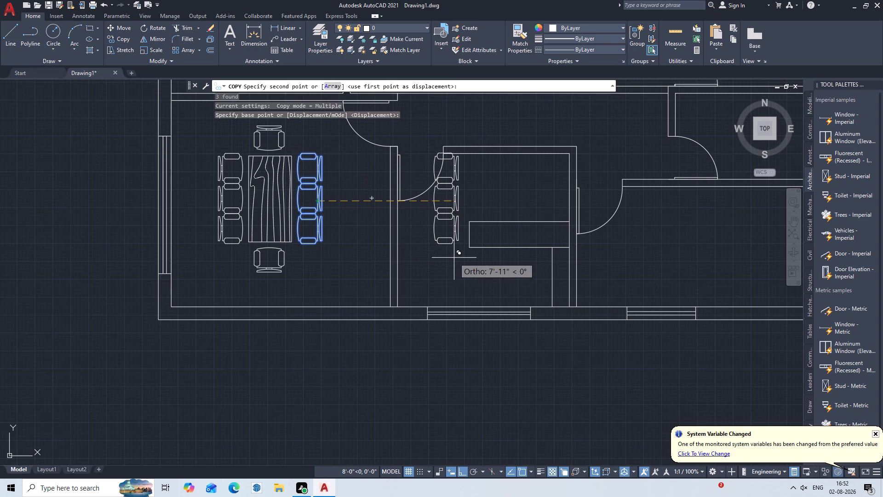
click(94, 270)
key(Escape)
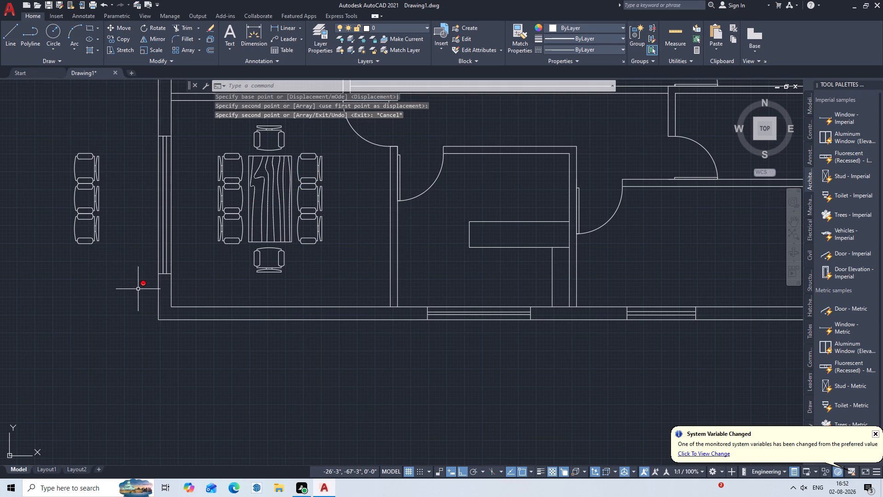
Rotate the three copied chairs outside the west wall 90° about the north end of the row.
text(RO)
key(Return)
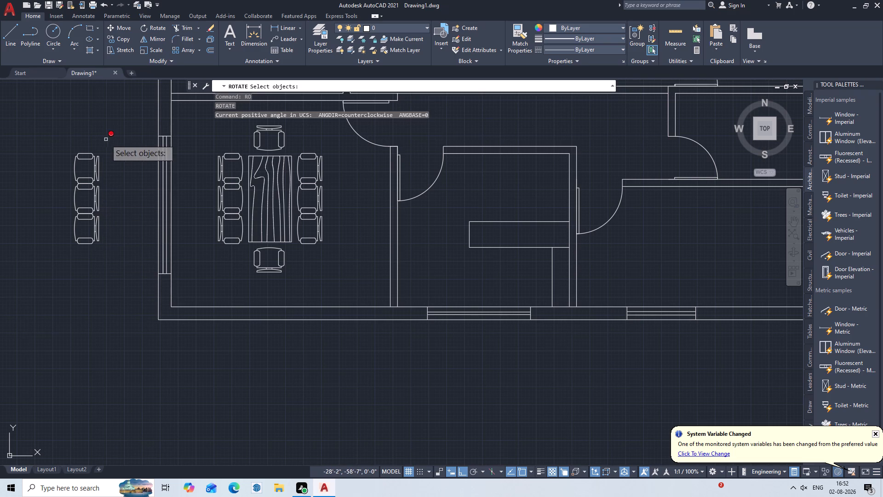
click(106, 139)
click(41, 282)
key(Return)
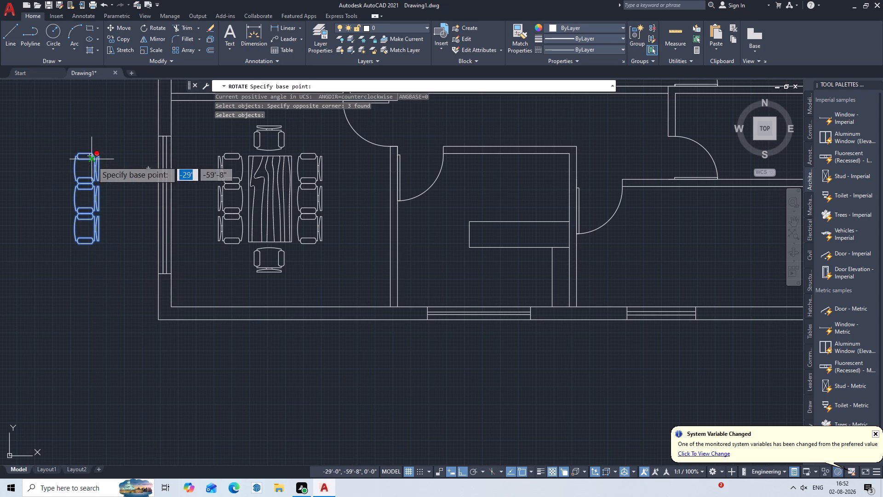
click(86, 152)
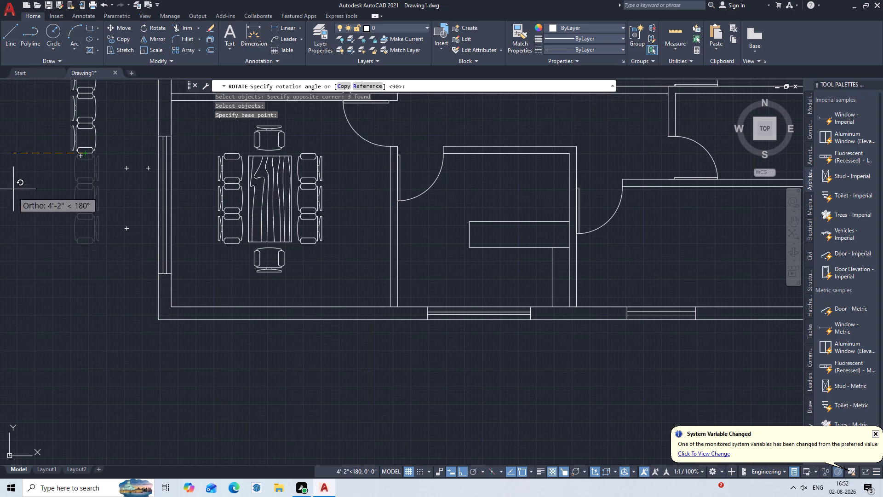
click(38, 100)
Copy the three rotated chairs, with Ortho off, to the north side of the middle south room's counter.
click(151, 130)
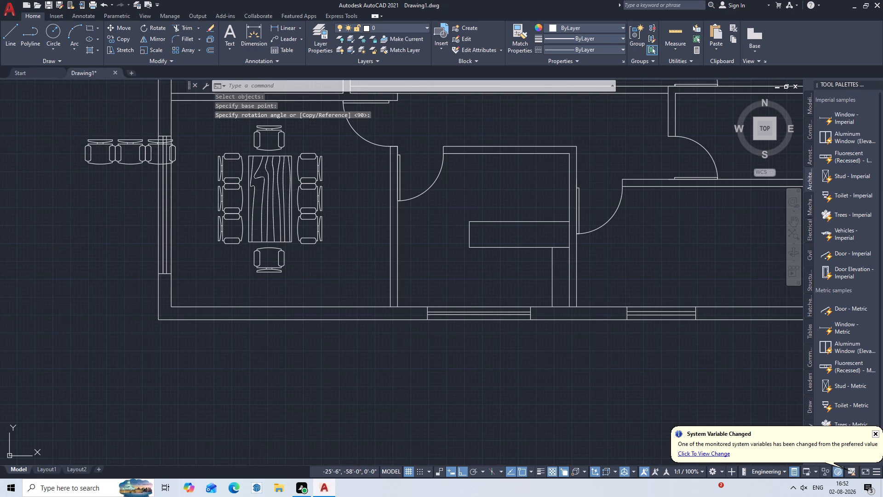
click(68, 211)
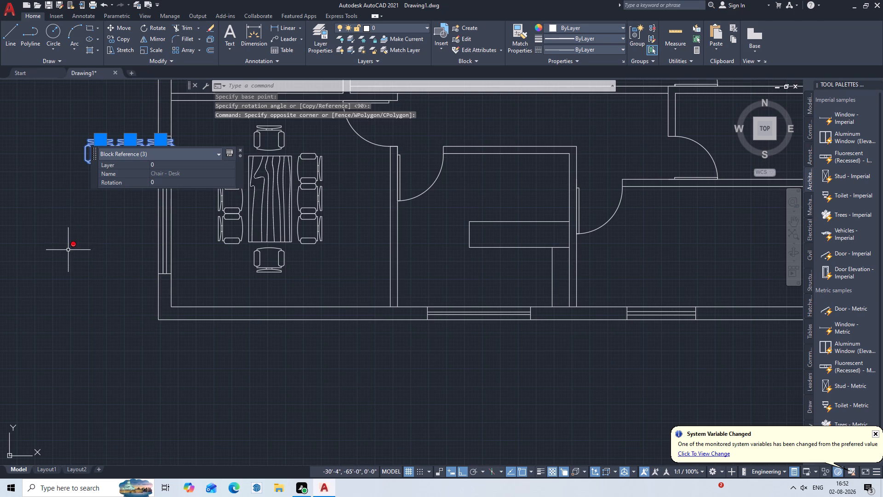
key(c)
key(o)
key(p)
key(Return)
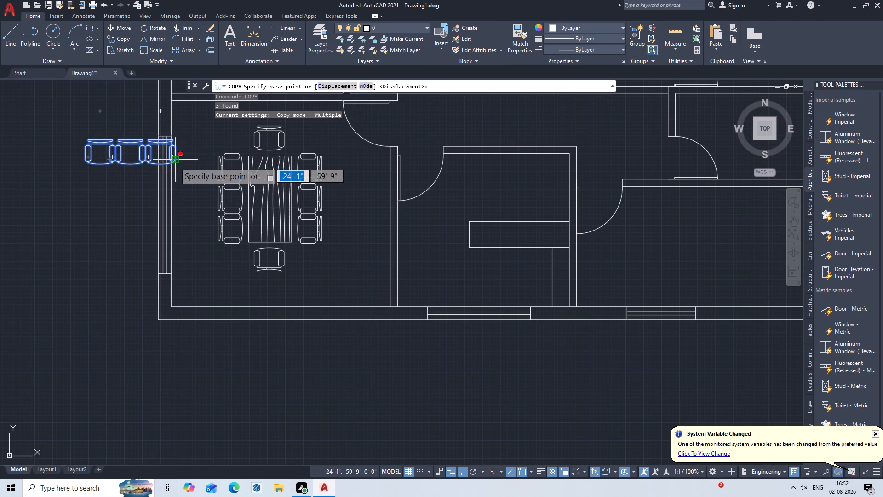
scroll(138, 170, up, 2)
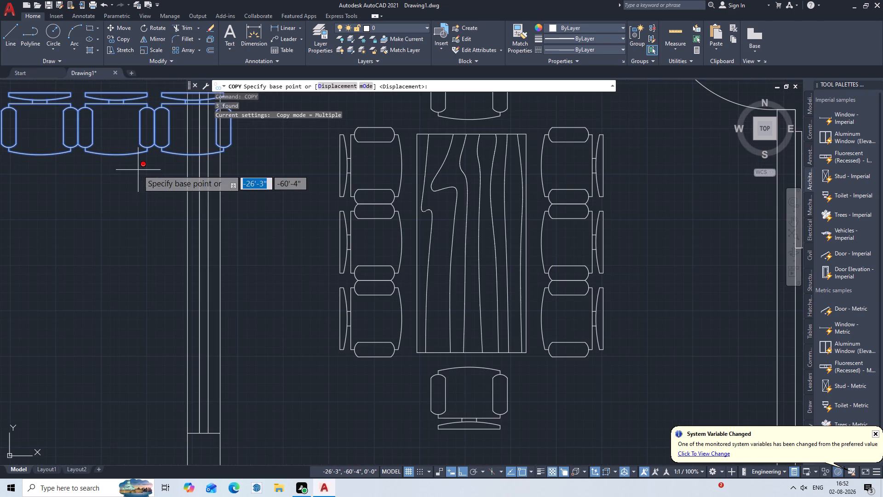
click(225, 151)
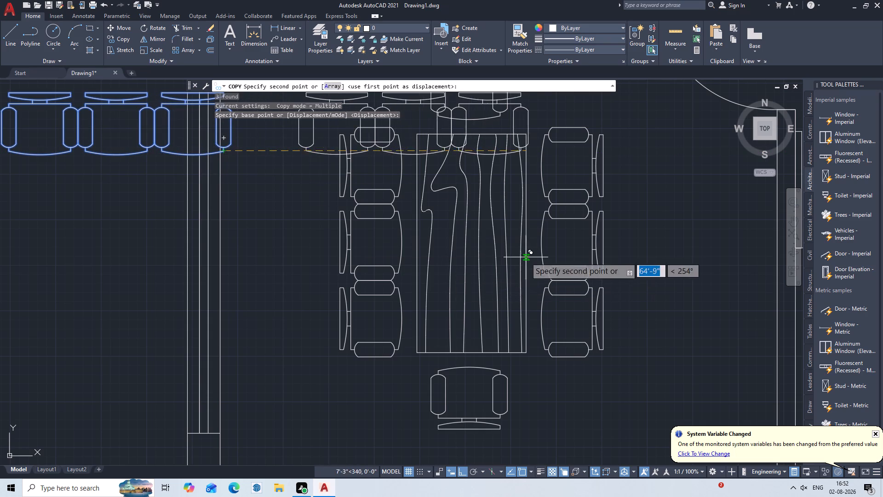
scroll(547, 238, down, 2)
middle_drag(603, 261, 599, 261)
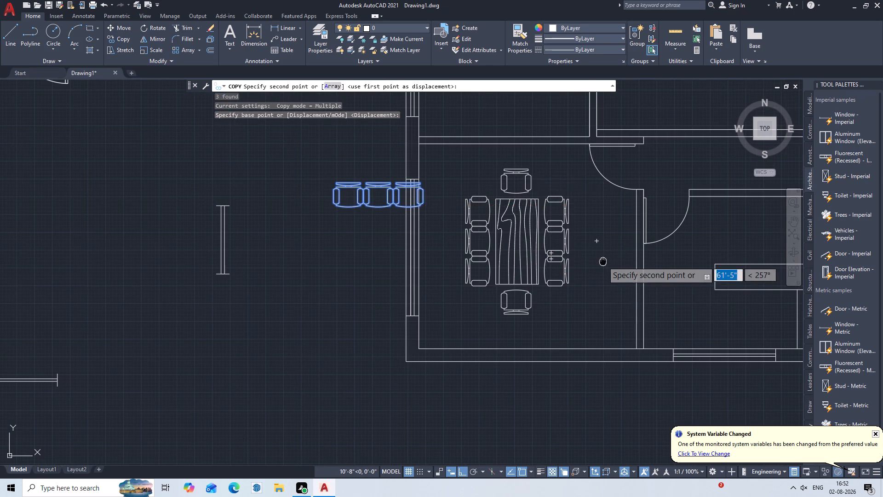
middle_drag(599, 261, 332, 293)
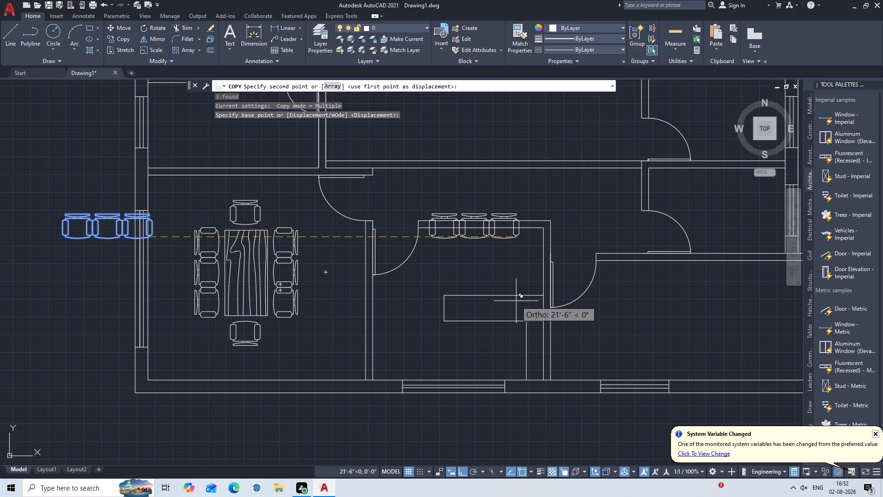
key(F8)
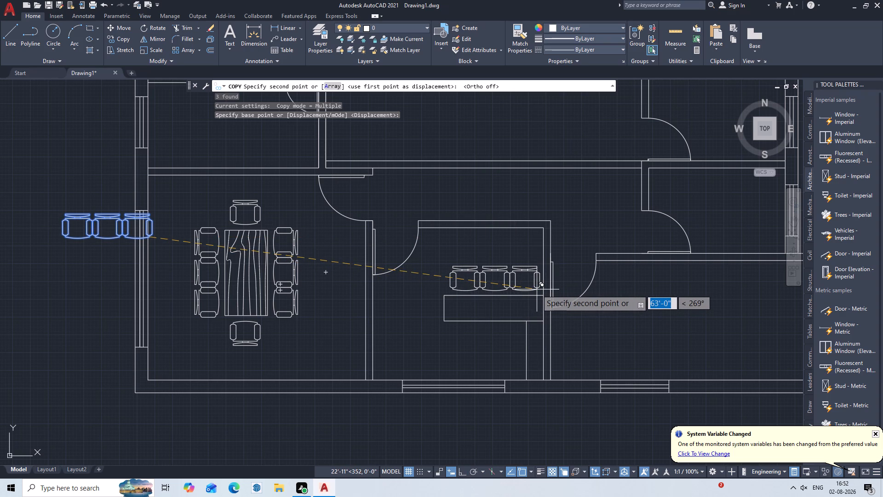
click(537, 289)
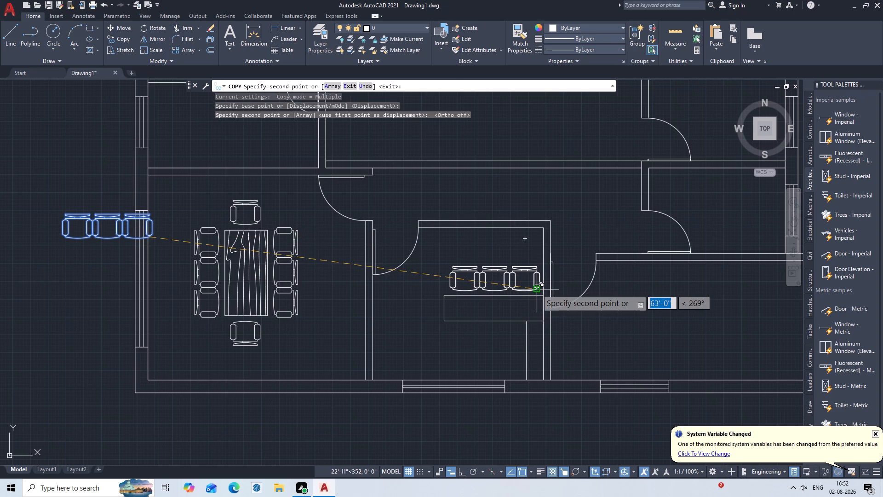
key(Escape)
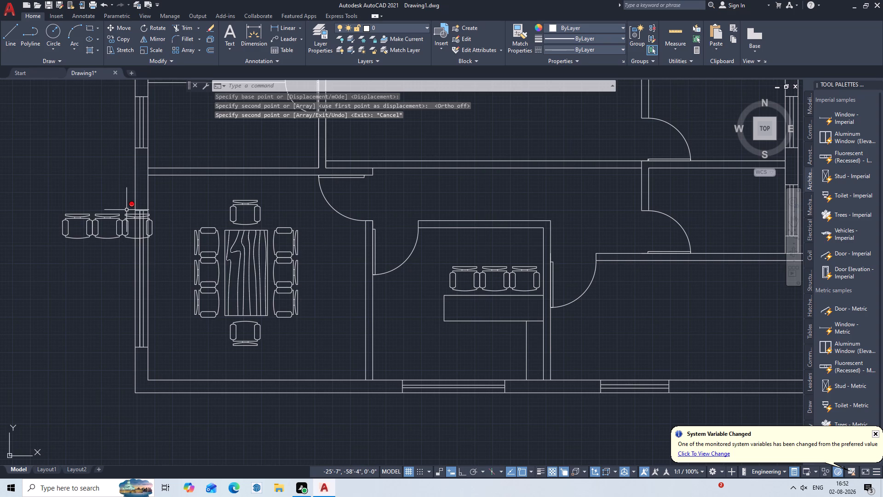
Delete the three spare chairs overlapping the building's west wall.
click(126, 211)
click(51, 270)
key(Delete)
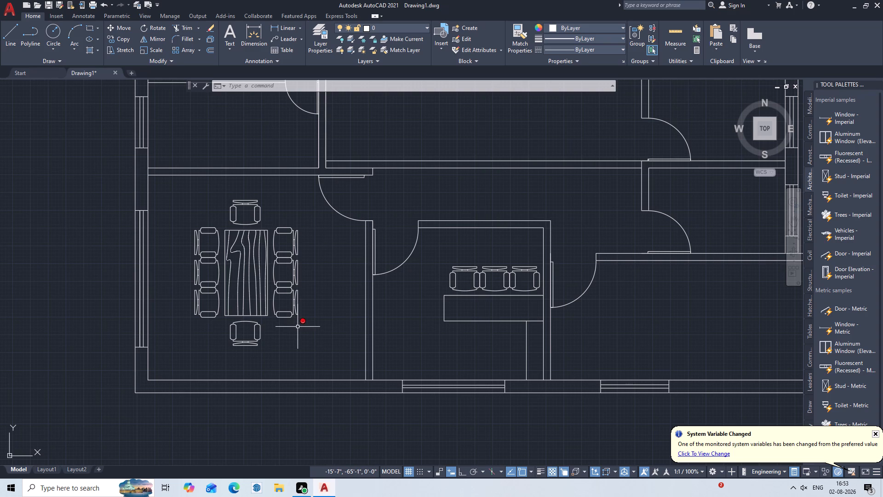
Copy the chair at the dining table's south end to the south side of the counter in the middle south room.
click(277, 329)
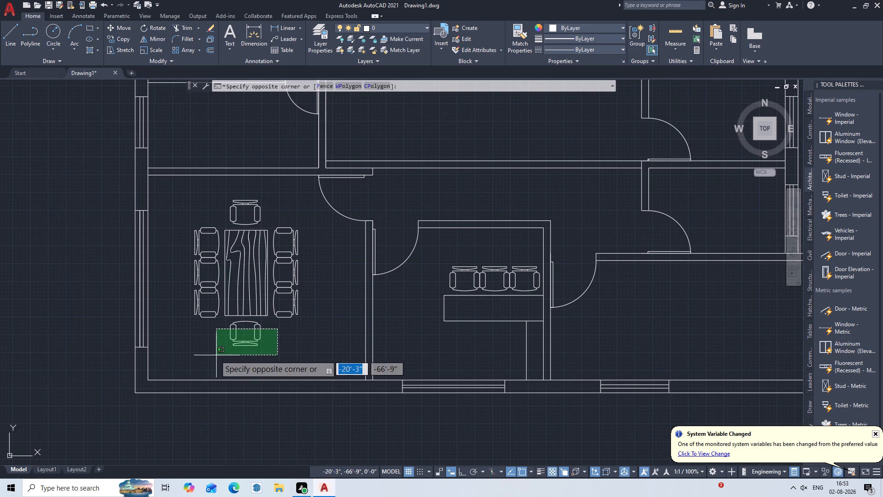
click(213, 356)
text(COP)
key(Return)
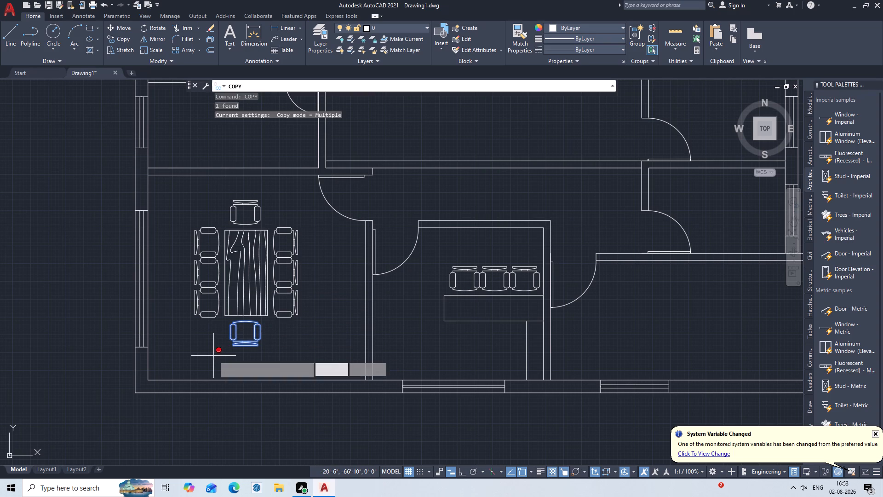
click(247, 324)
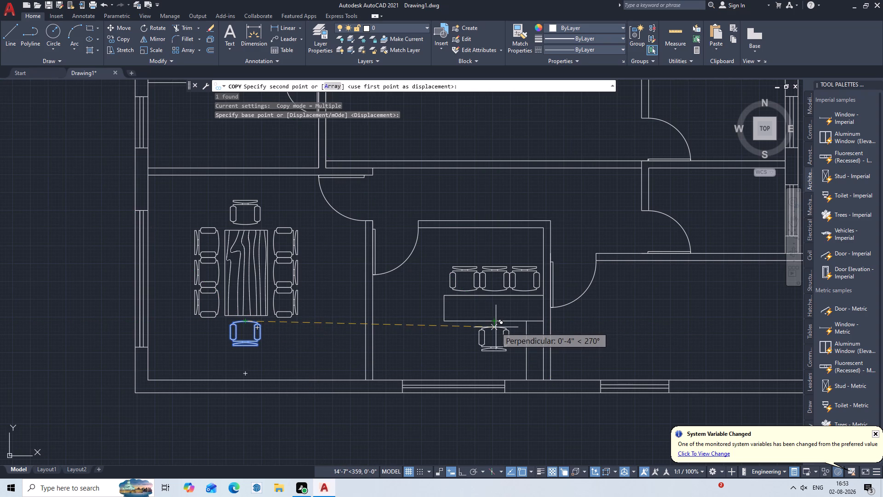
click(496, 327)
key(Escape)
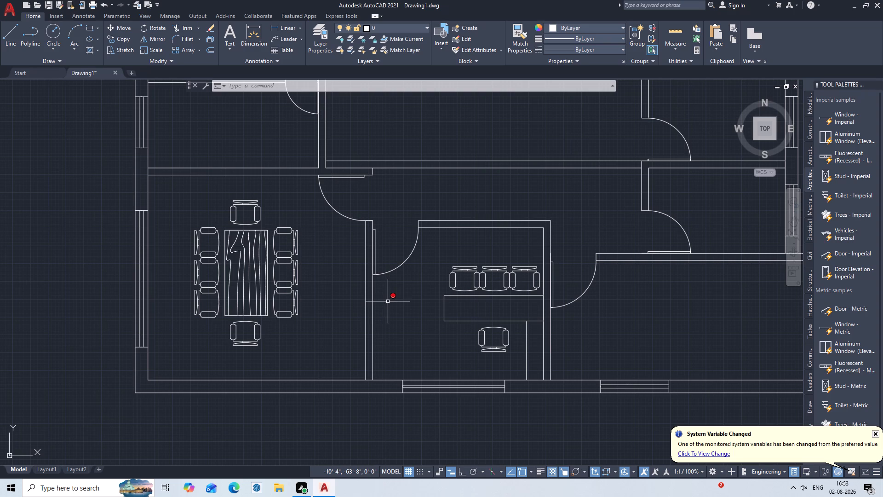
Offset the inner line of the southeast room's east wall 5' west into the room.
scroll(419, 297, down, 1)
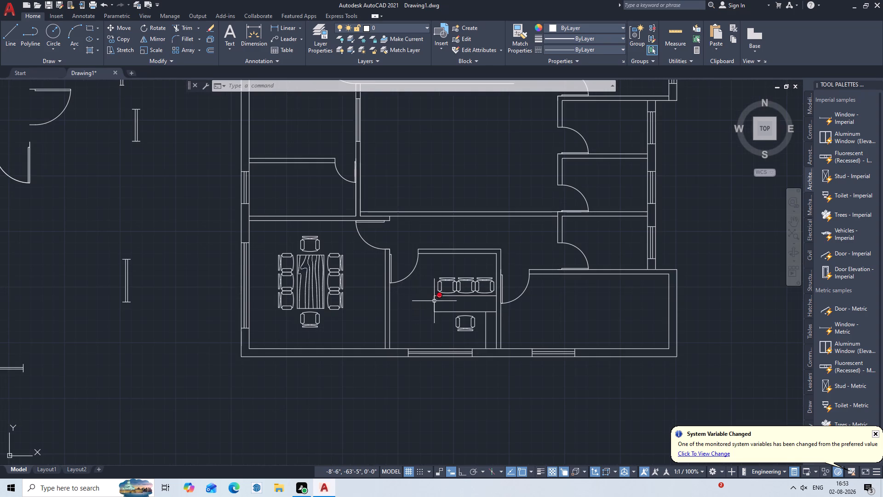
middle_drag(434, 301, 207, 328)
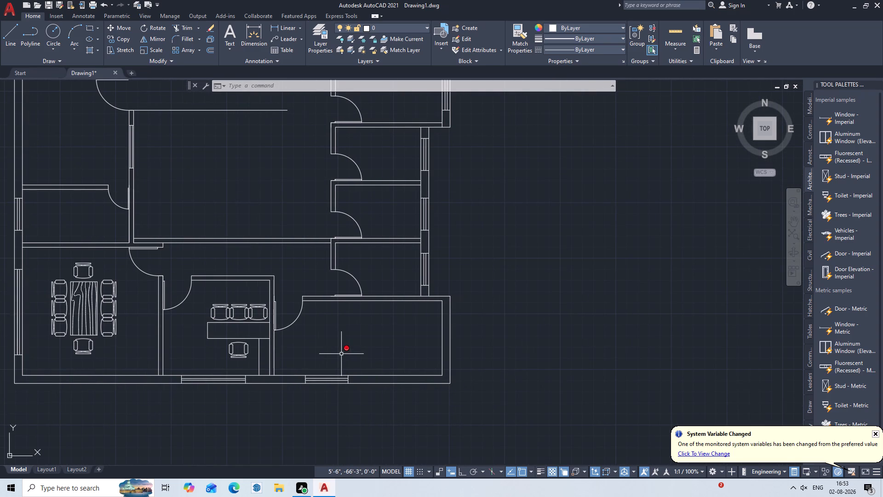
middle_drag(341, 354, 384, 301)
scroll(378, 289, up, 1)
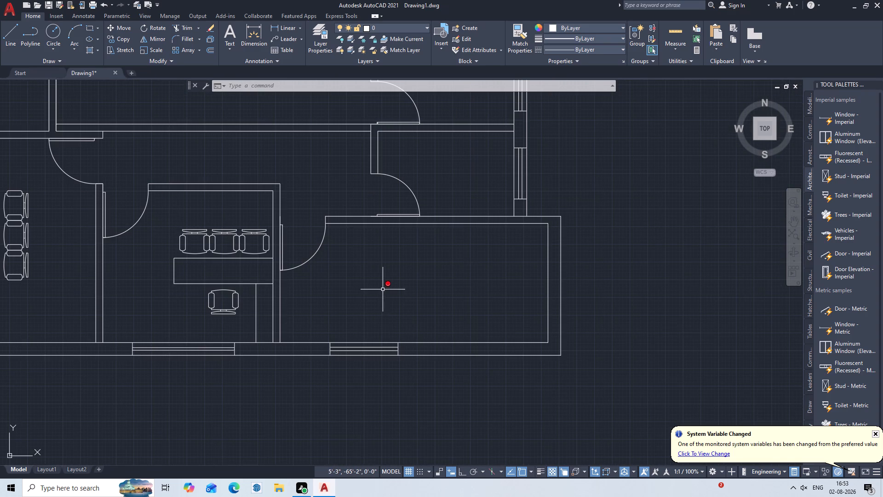
key(o)
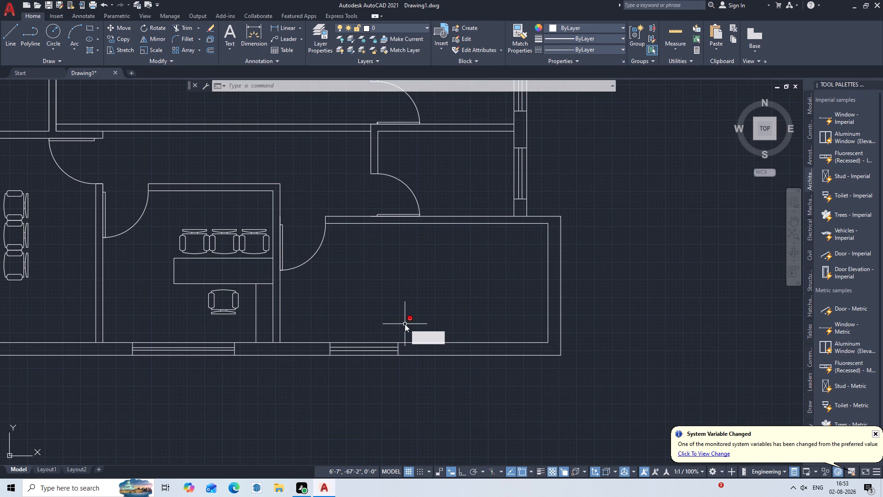
key(Return)
key(5)
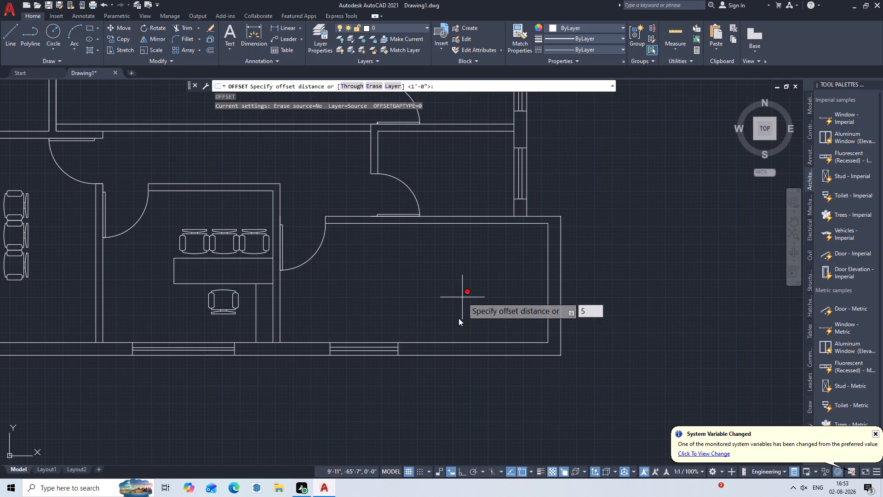
key(apostrophe)
key(Return)
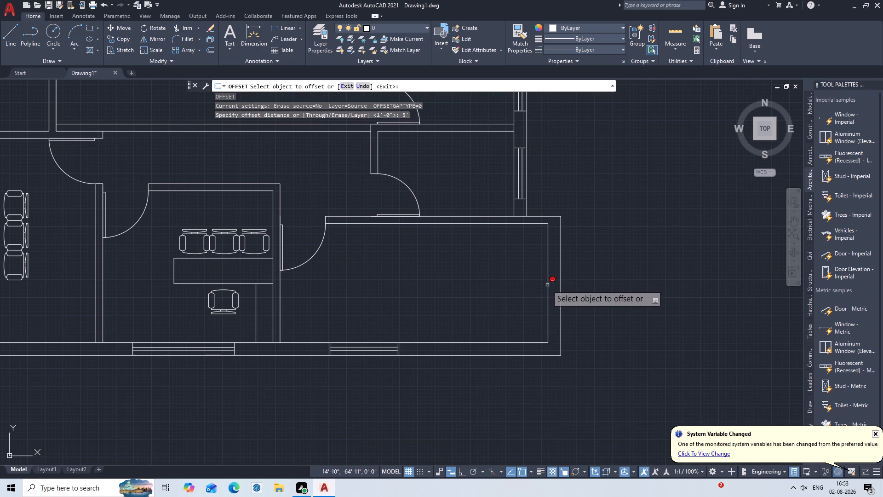
click(549, 283)
click(501, 301)
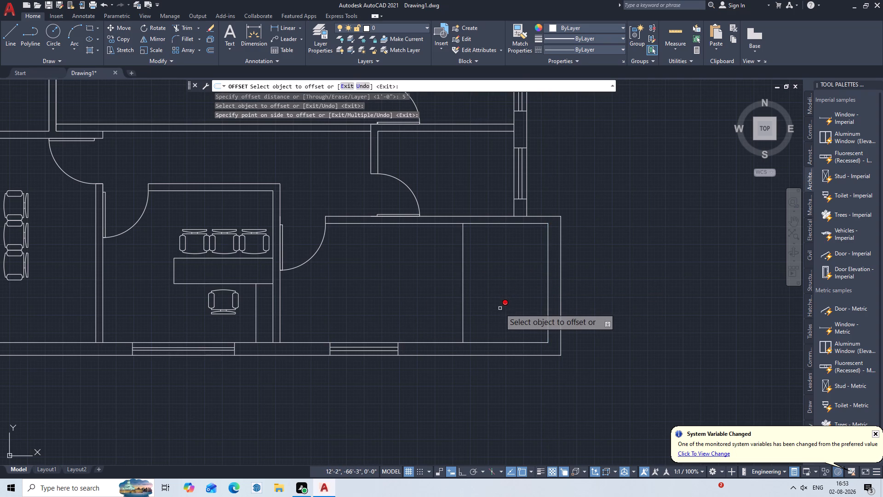
key(Escape)
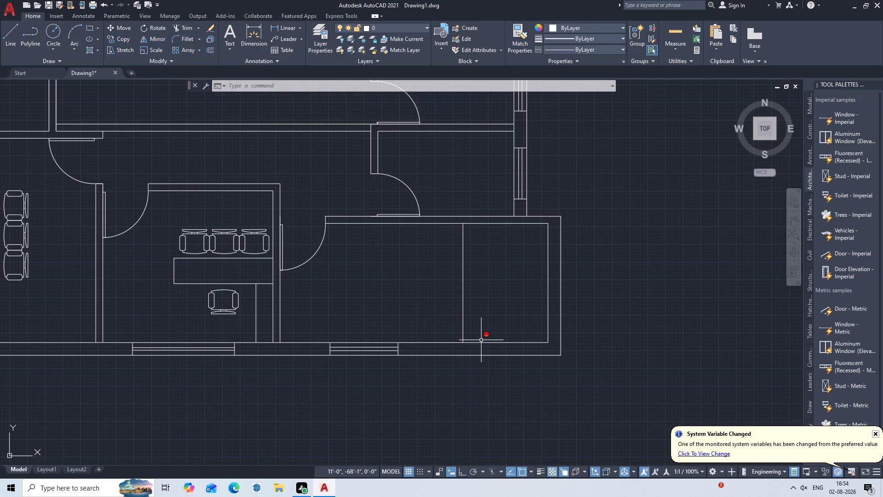
Insert the Sink-single - 30 in top block from DesignCenter's Kitchens.dwg into the empty area west of the plan, north of the spare furniture.
key(ctrl+2)
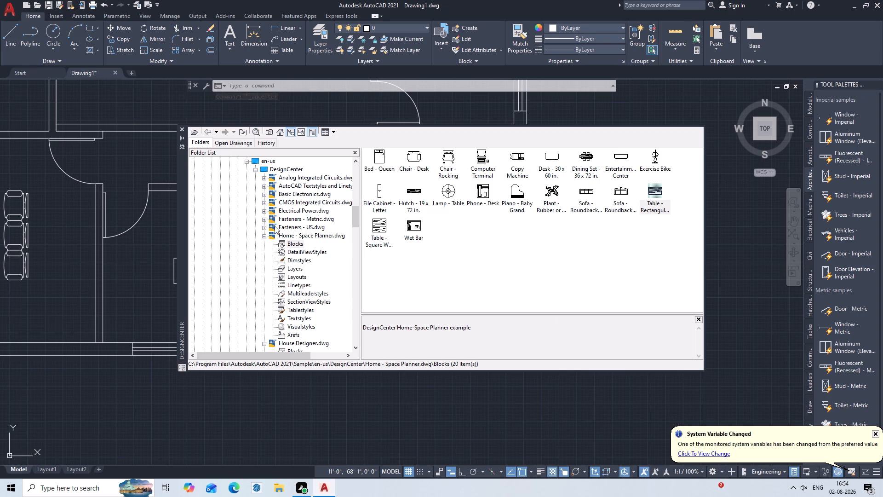
scroll(285, 220, down, 4)
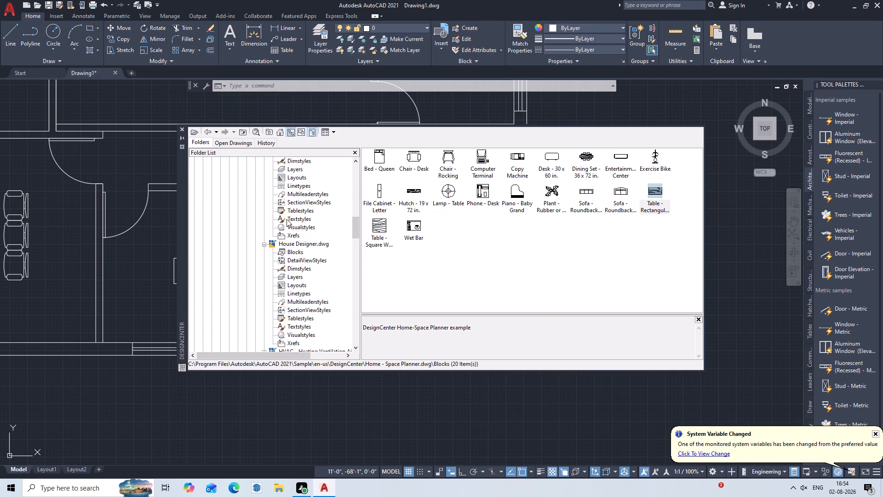
scroll(287, 219, down, 2)
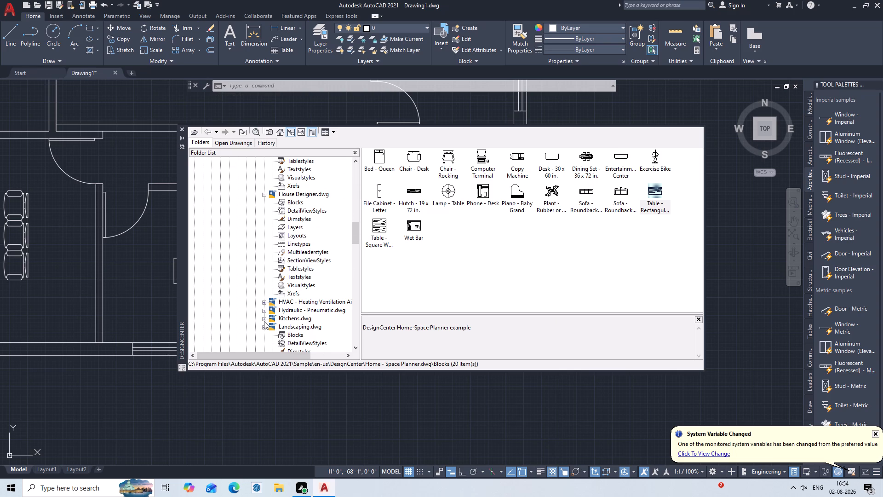
click(263, 320)
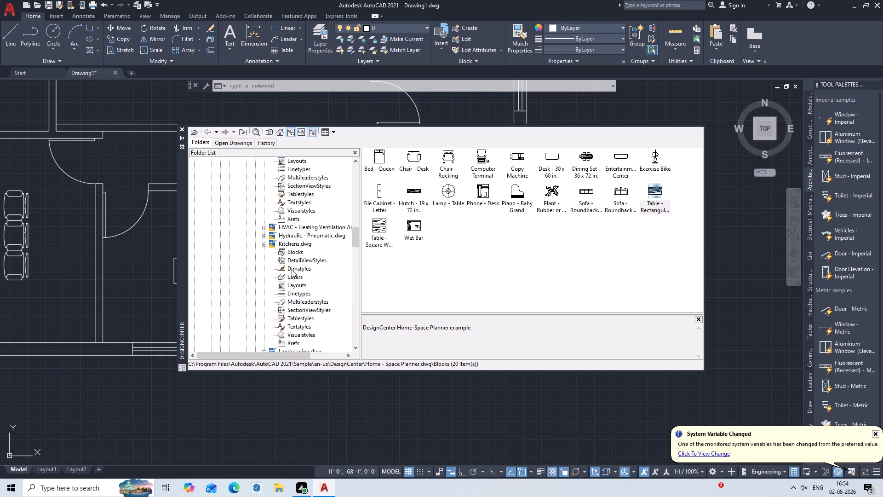
click(296, 253)
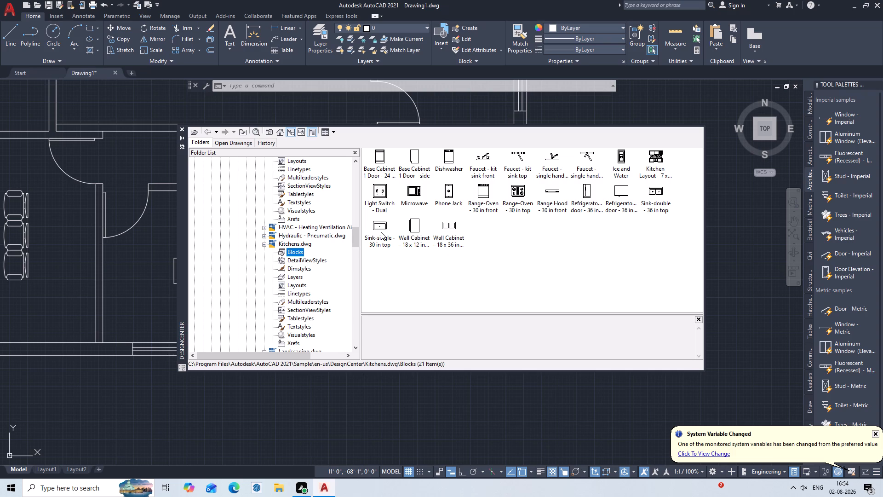
scroll(381, 232, down, 1)
scroll(60, 307, down, 4)
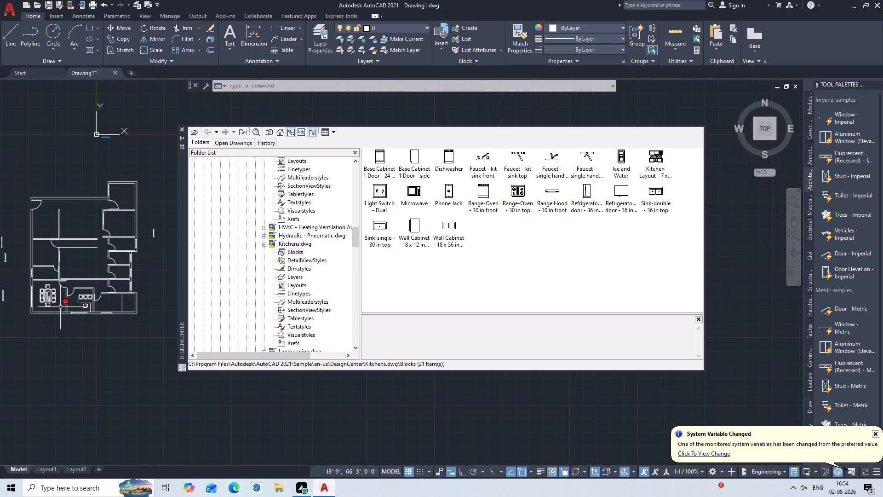
middle_drag(60, 307, 267, 288)
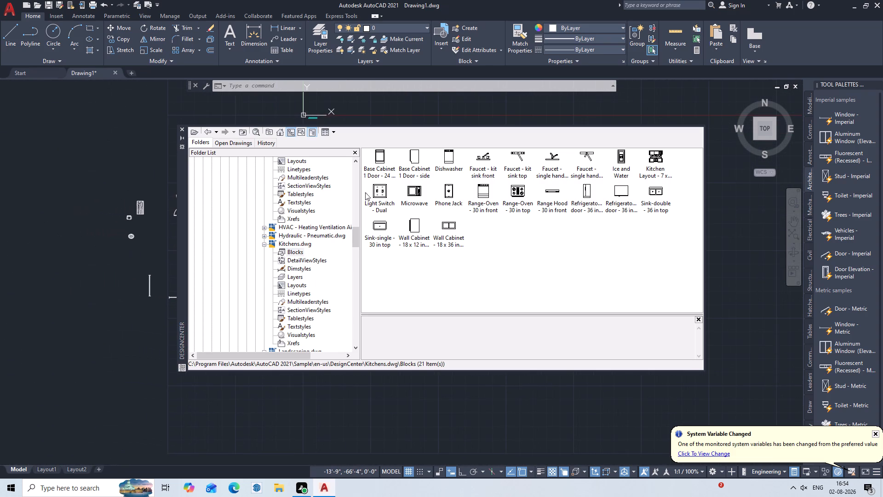
drag(384, 231, 221, 159)
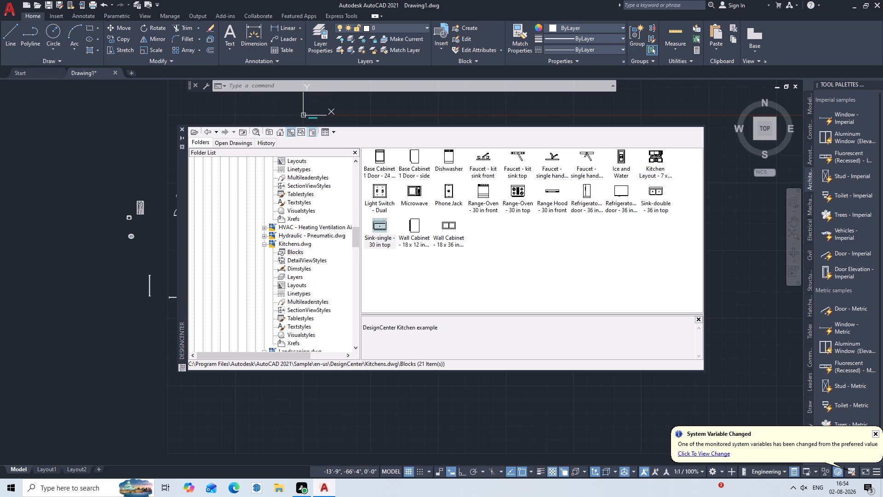
drag(221, 159, 133, 170)
Close the DesignCenter palette.
key(Escape)
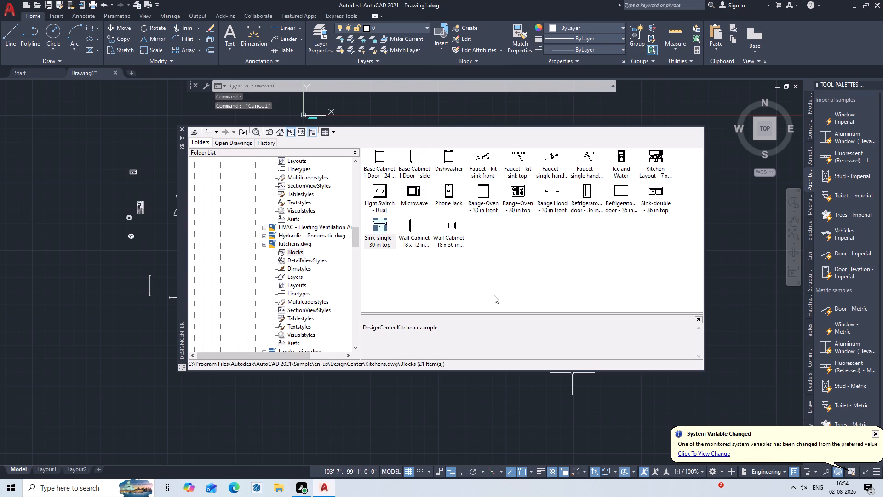
key(ctrl+2)
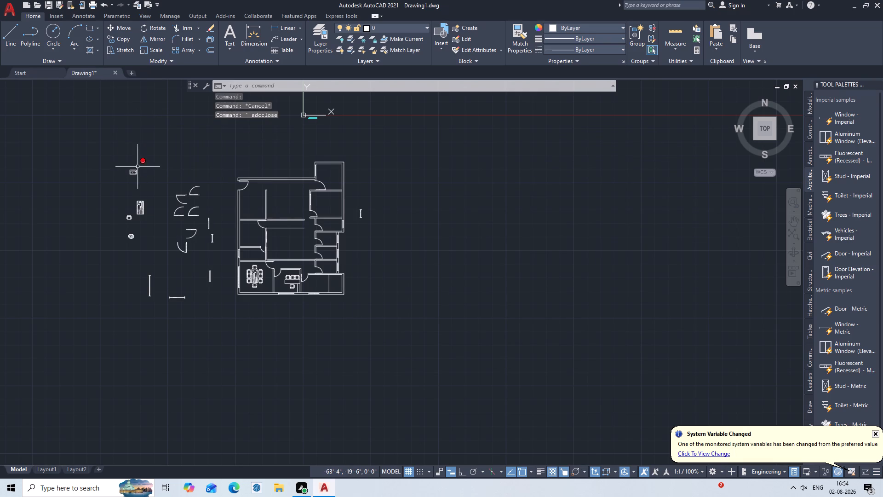
Rotate the inserted single sink west of the plan 180° about its southeast corner.
scroll(120, 171, up, 4)
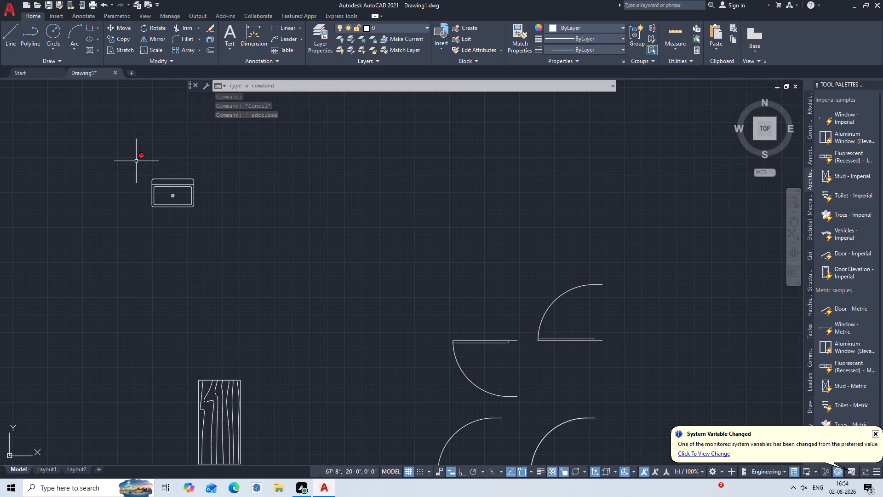
key(r)
key(o)
key(Return)
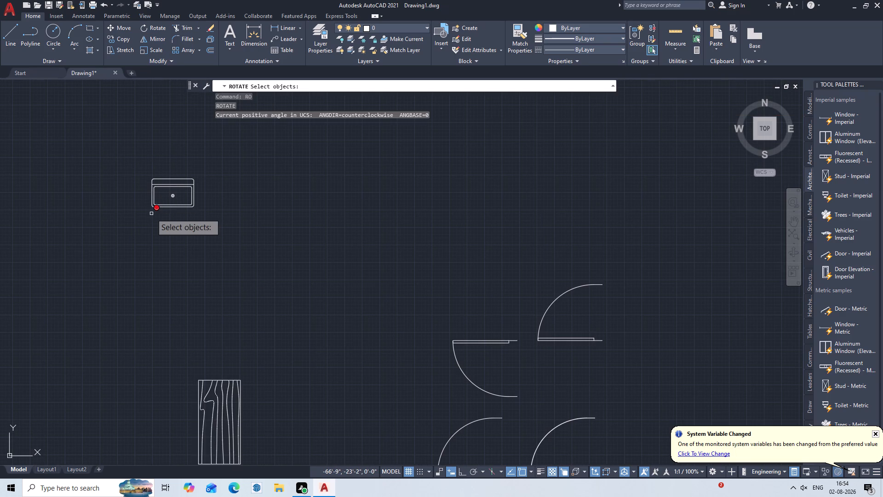
click(151, 214)
click(163, 189)
click(168, 186)
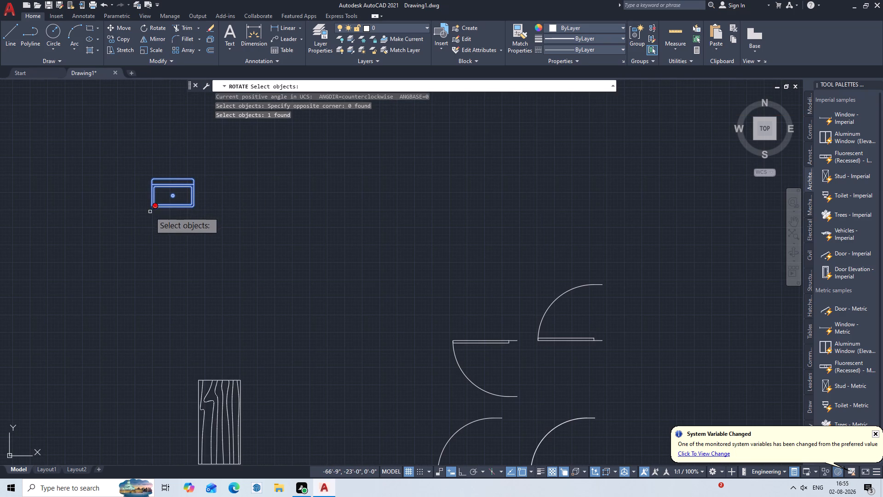
key(Return)
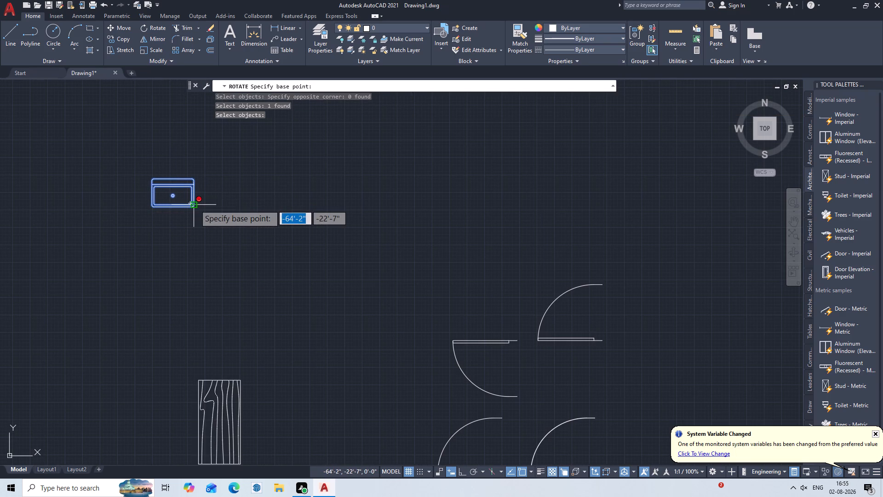
click(195, 205)
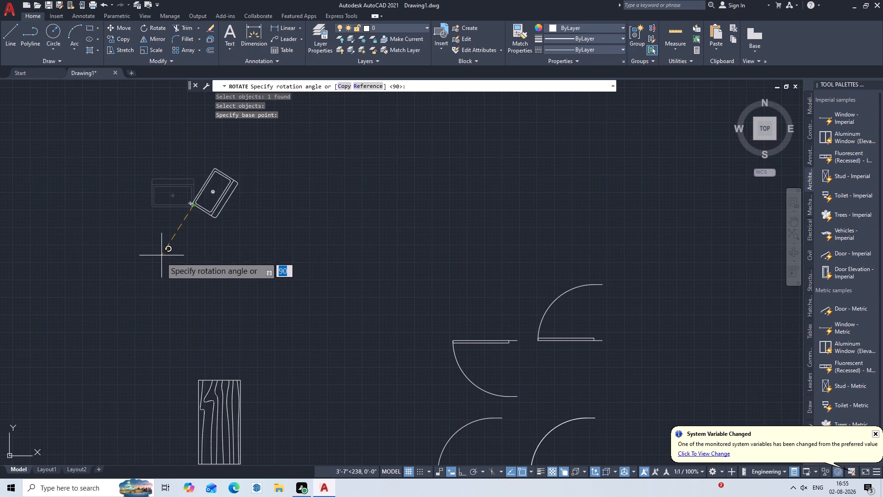
key(F8)
click(136, 201)
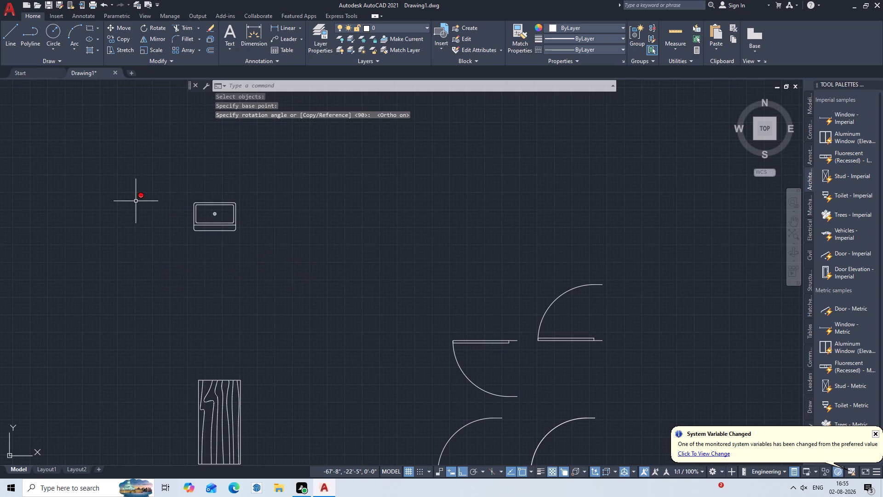
Copy the rotated sink from its centre into the southeast room, against the south wall at the window's west end.
click(216, 226)
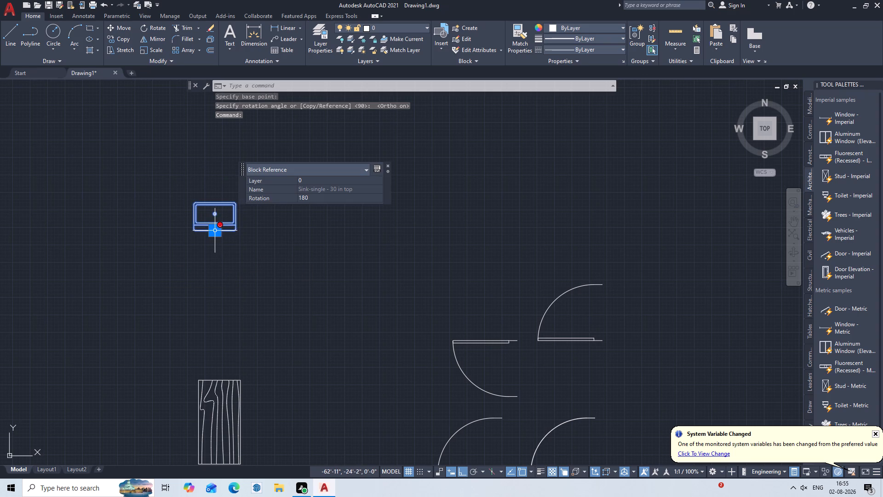
text(CO)
key(p)
key(Return)
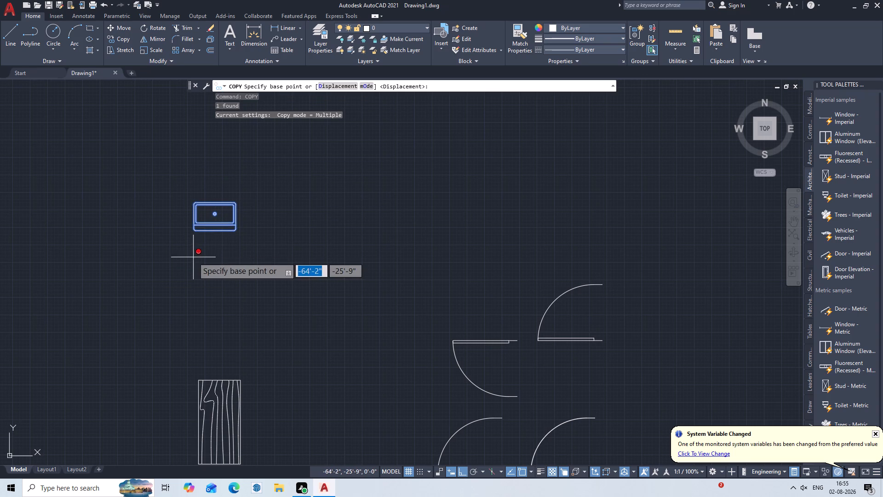
click(216, 214)
key(F8)
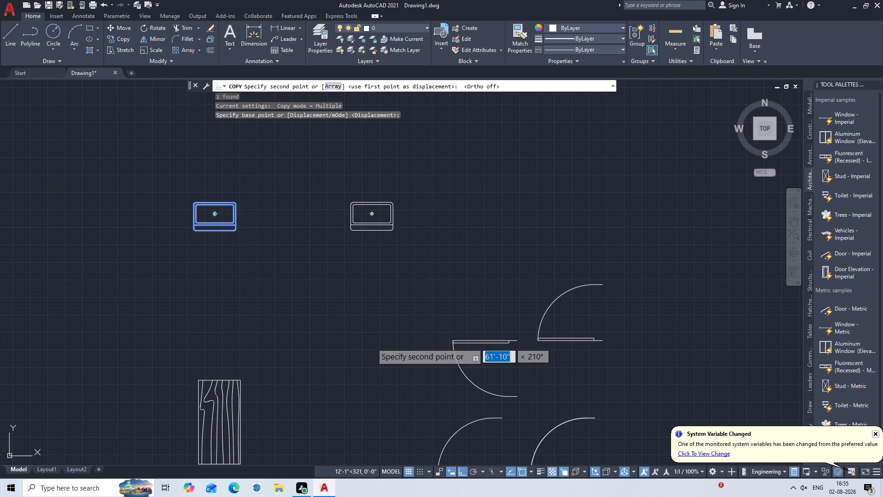
scroll(371, 346, down, 2)
middle_drag(390, 341, 235, 243)
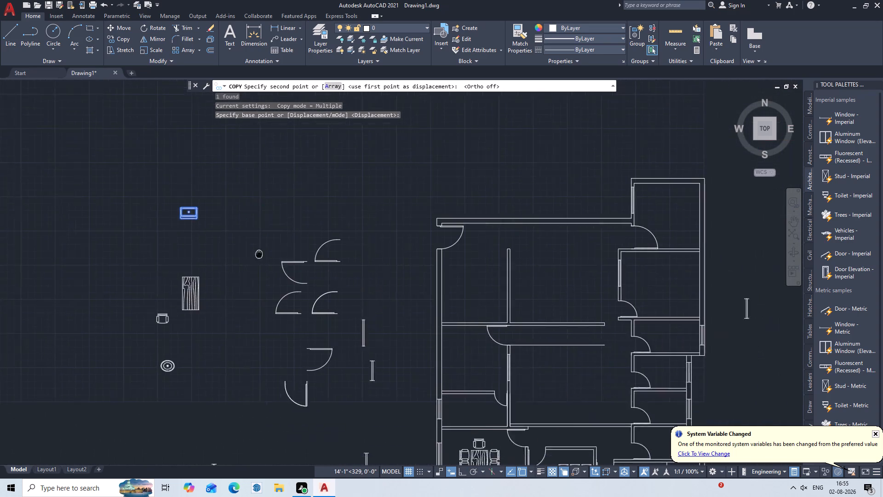
middle_drag(227, 238, 197, 230)
middle_drag(235, 243, 231, 241)
middle_drag(449, 390, 294, 118)
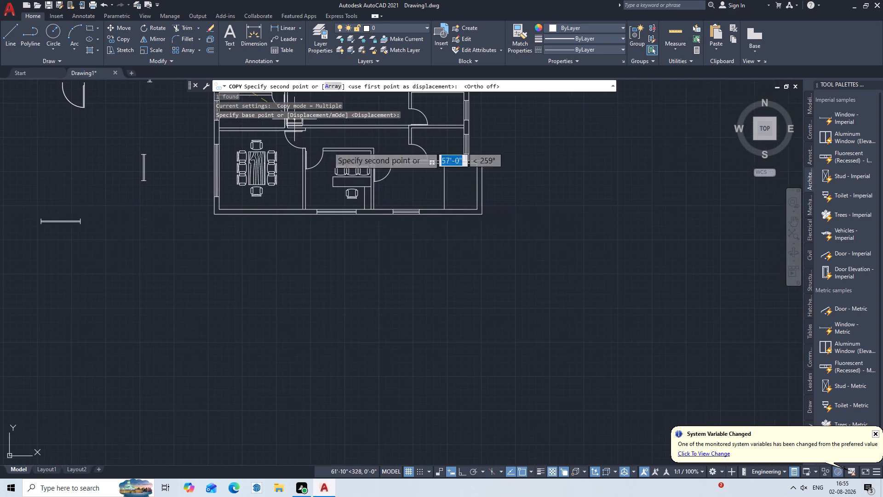
middle_drag(400, 275, 417, 338)
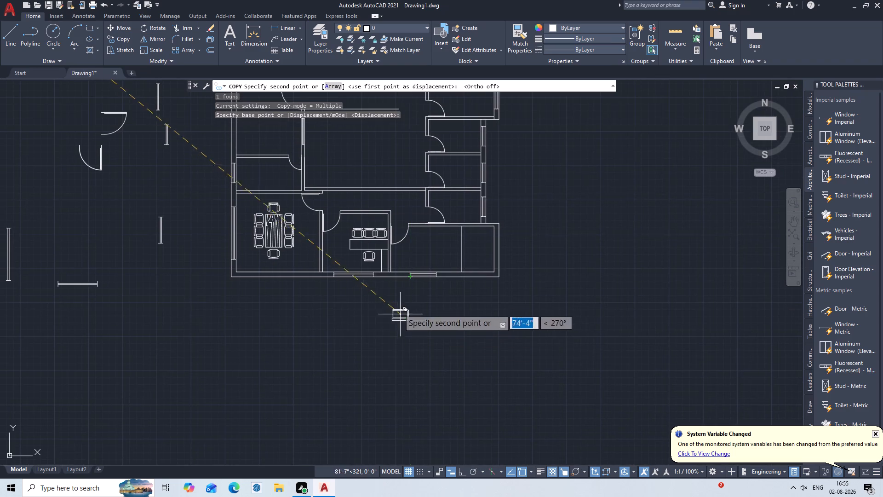
scroll(401, 275, up, 3)
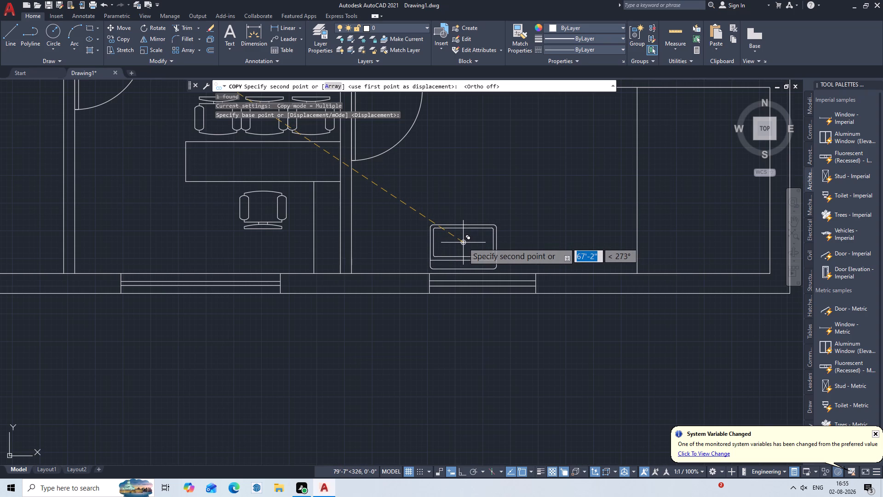
click(463, 243)
key(Escape)
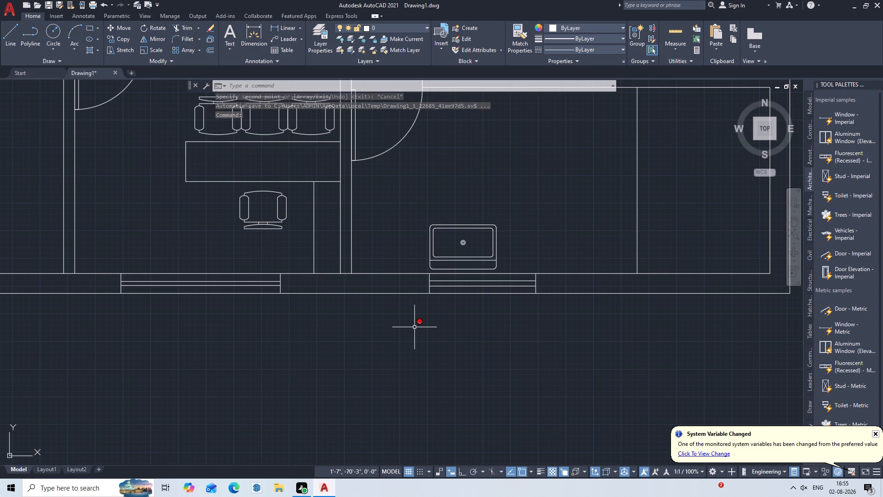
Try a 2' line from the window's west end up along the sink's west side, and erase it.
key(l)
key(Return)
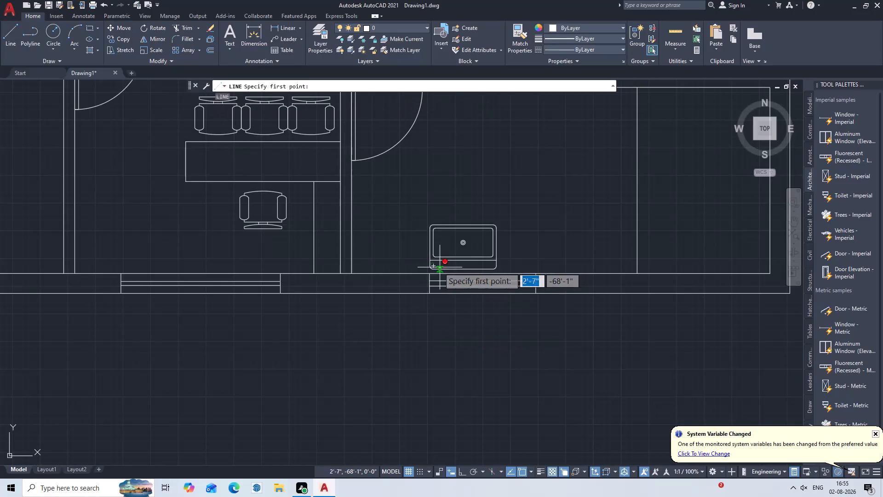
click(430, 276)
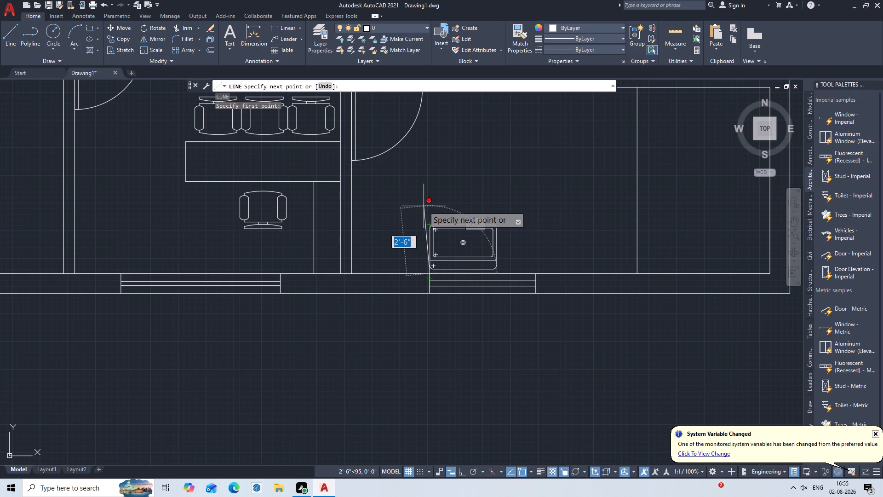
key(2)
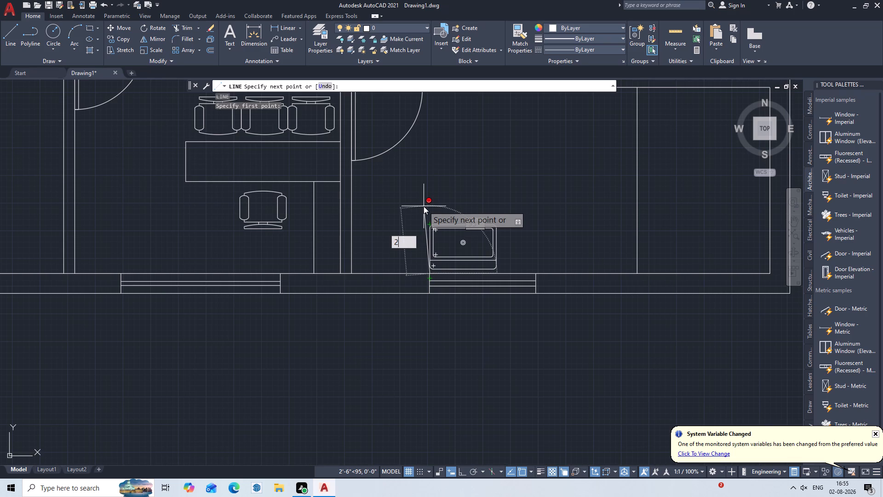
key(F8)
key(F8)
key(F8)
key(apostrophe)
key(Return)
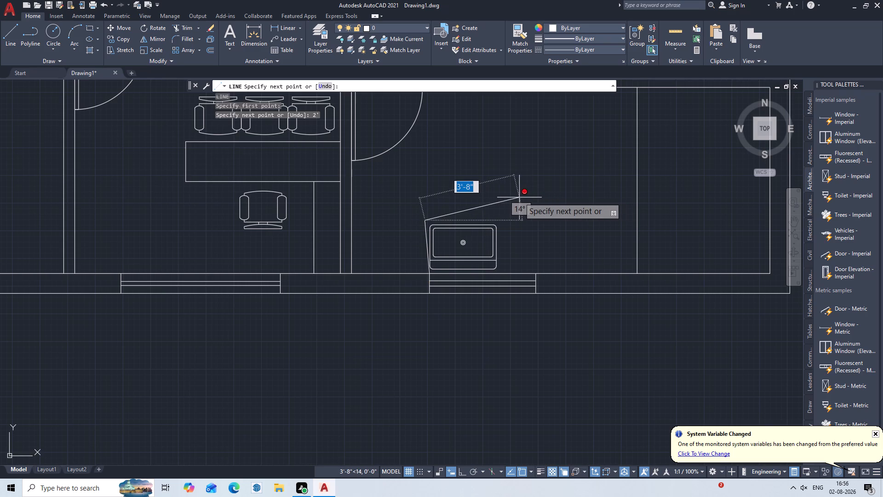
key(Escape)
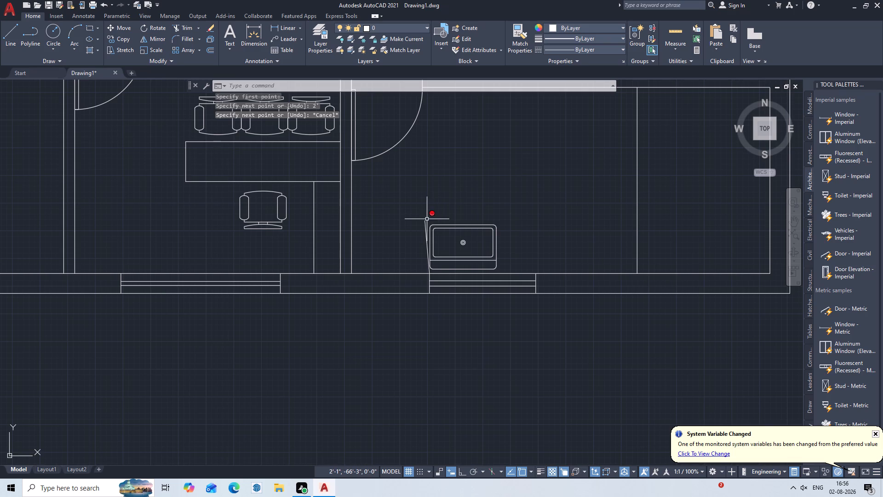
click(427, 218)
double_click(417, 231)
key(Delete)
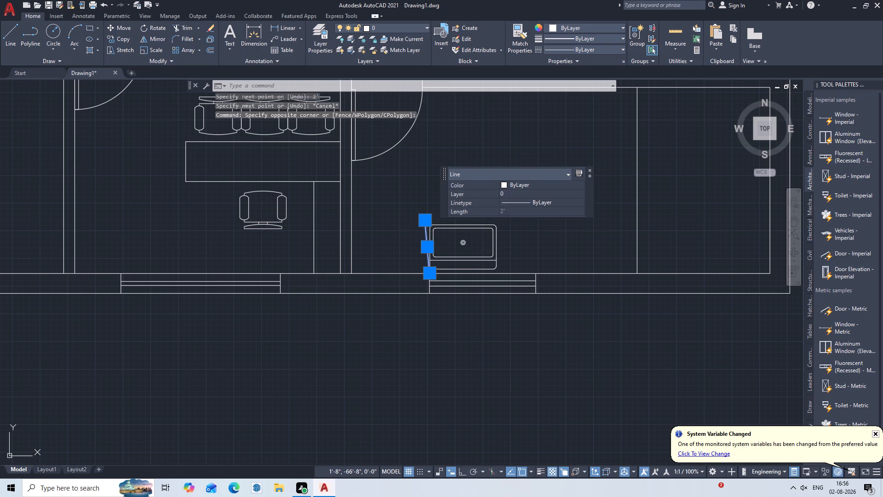
Outline a counter around the sink with straight orthogonal lines: 2' north from the window's west end, about 6'-5" east, north, and 2' east.
key(F8)
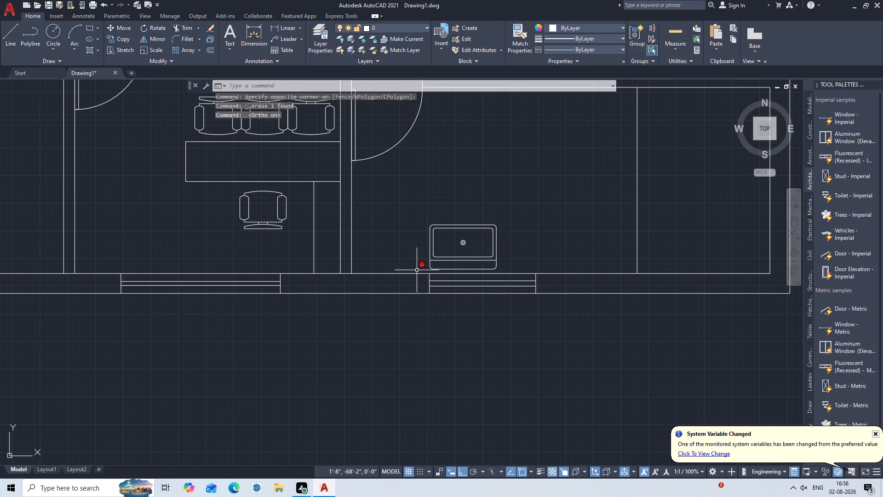
key(l)
key(Return)
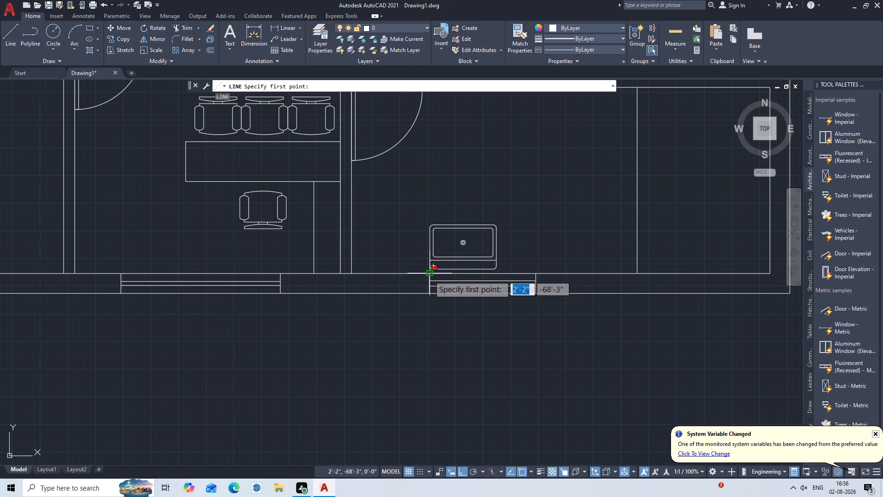
click(429, 276)
key(2)
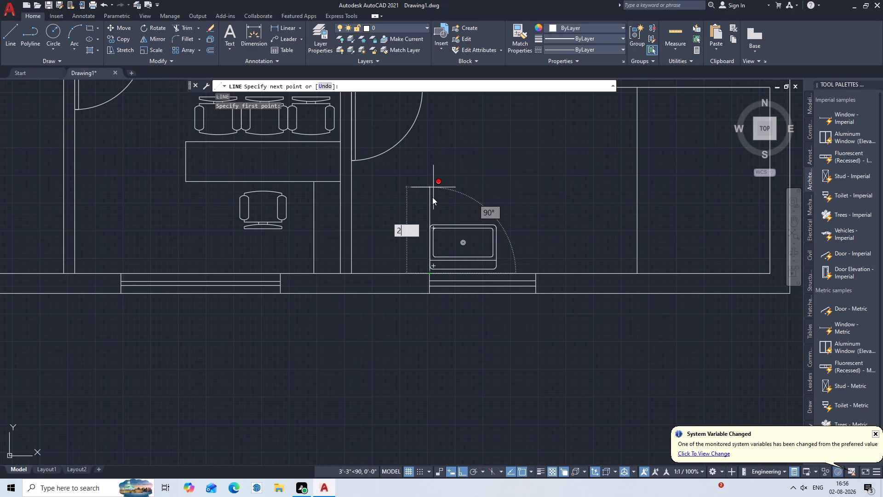
key(apostrophe)
key(Return)
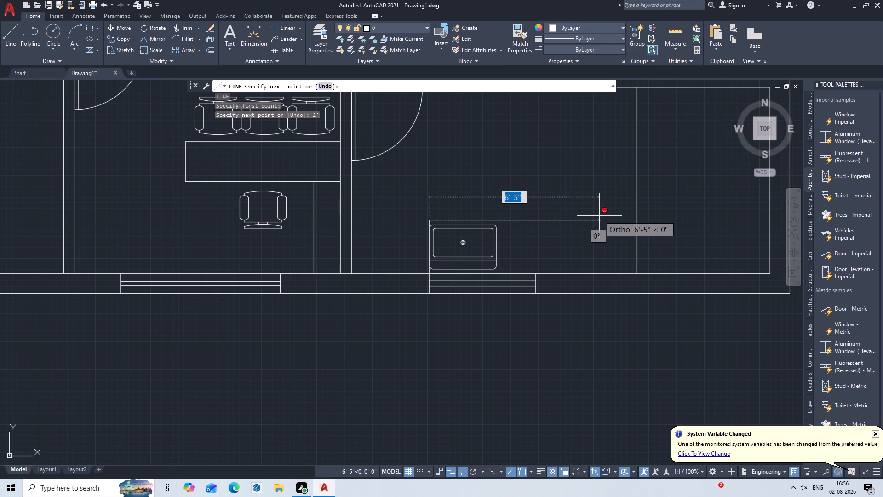
click(599, 216)
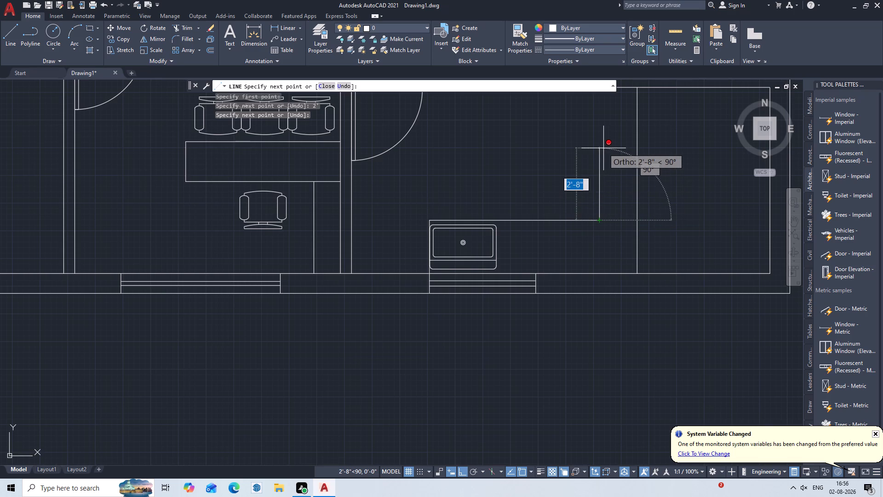
click(603, 154)
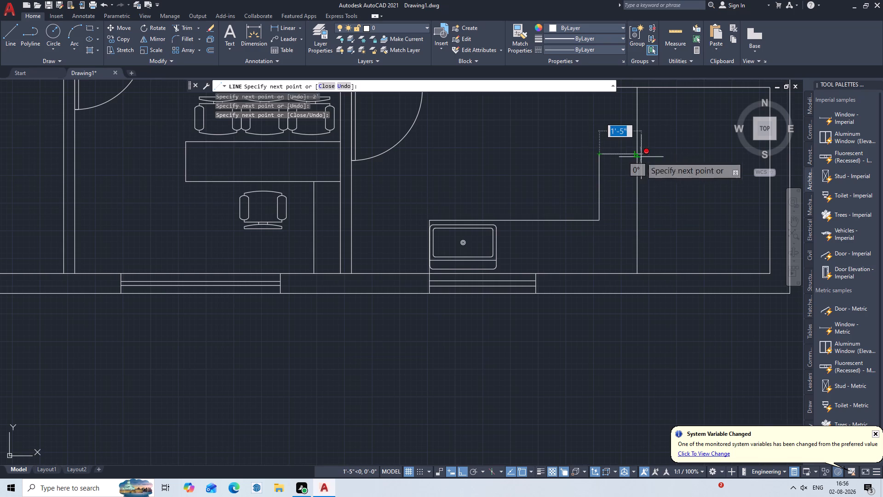
key(2)
key(apostrophe)
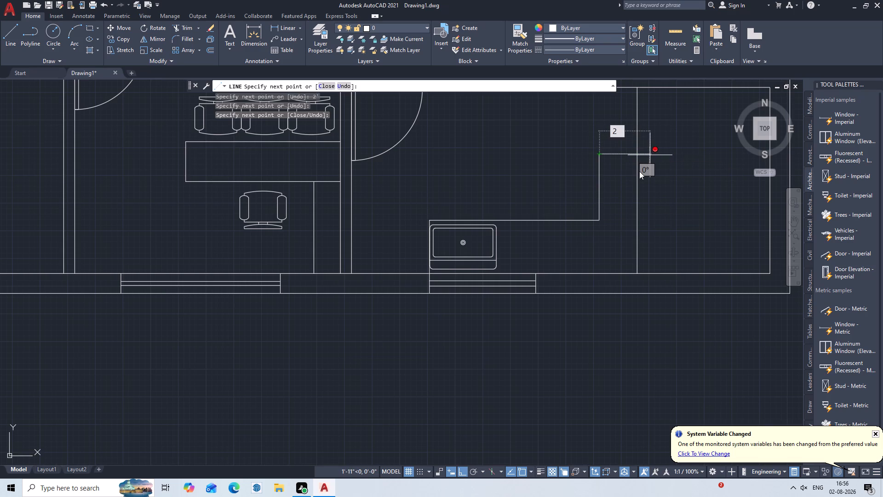